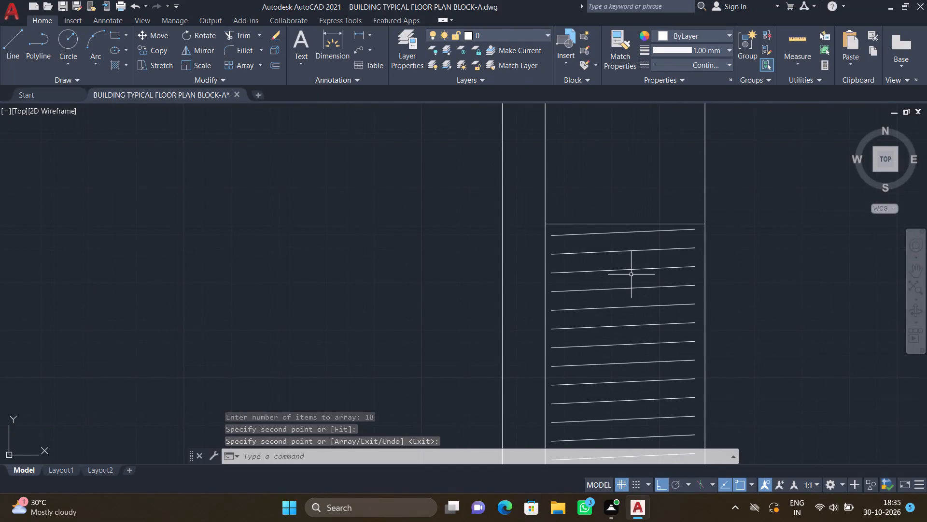
Draw a vertical line through the middle of the lower-left wardrobe's slanted lines, from just above the first to just below the last.
key("l")
key("Return")
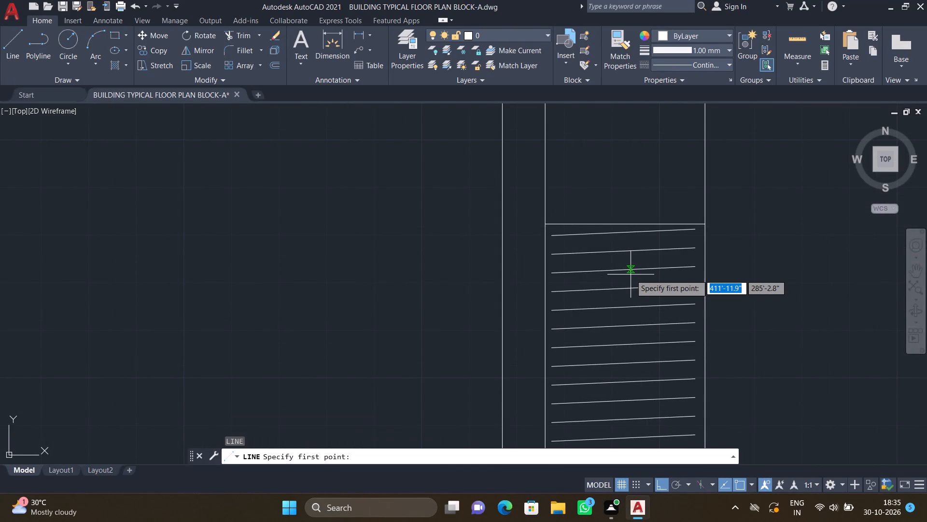
scroll(624, 240, "up", 1)
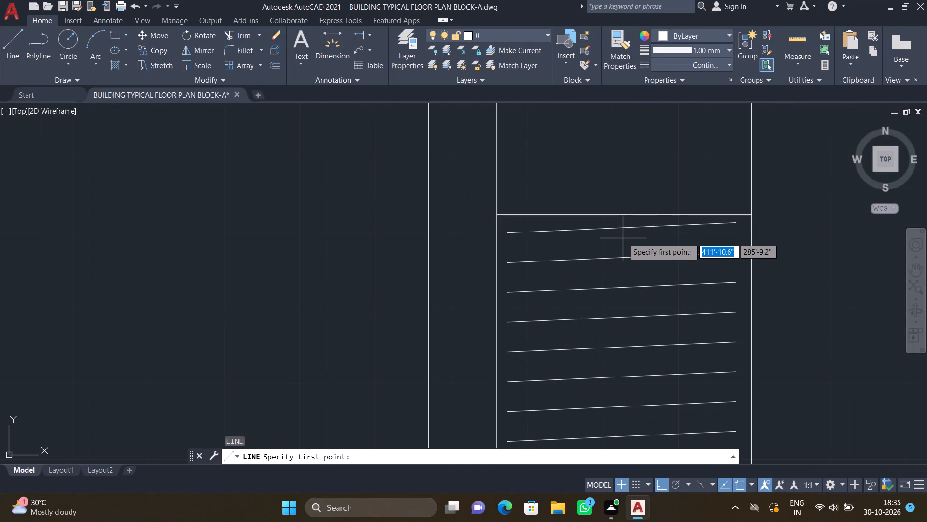
scroll(618, 230, "up", 2)
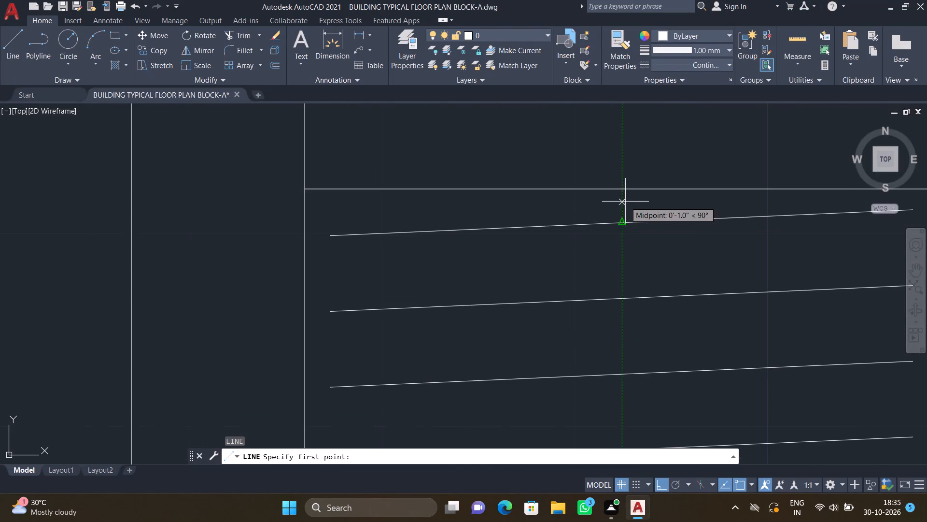
left_click_drag(624, 204, 623, 220)
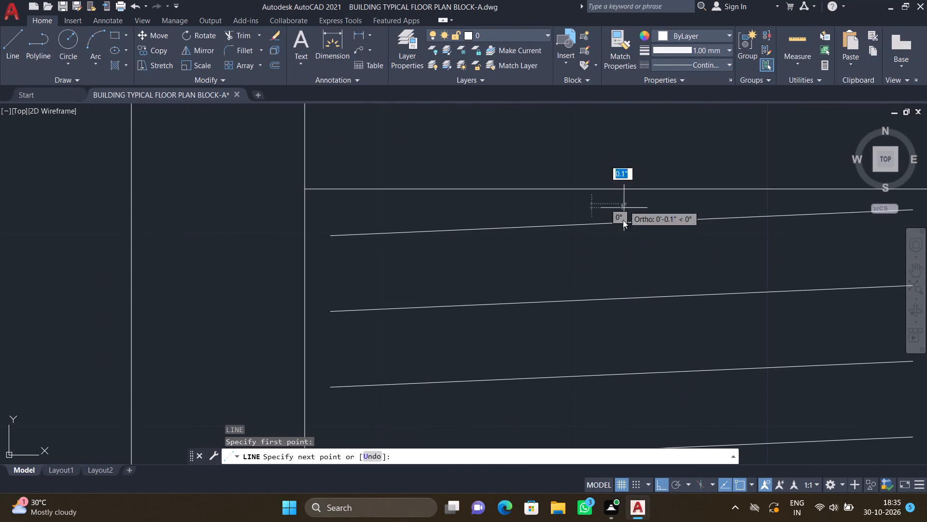
left_click_drag(623, 220, 624, 210)
scroll(621, 252, "down", 5)
middle_click_drag(604, 350, 614, 291)
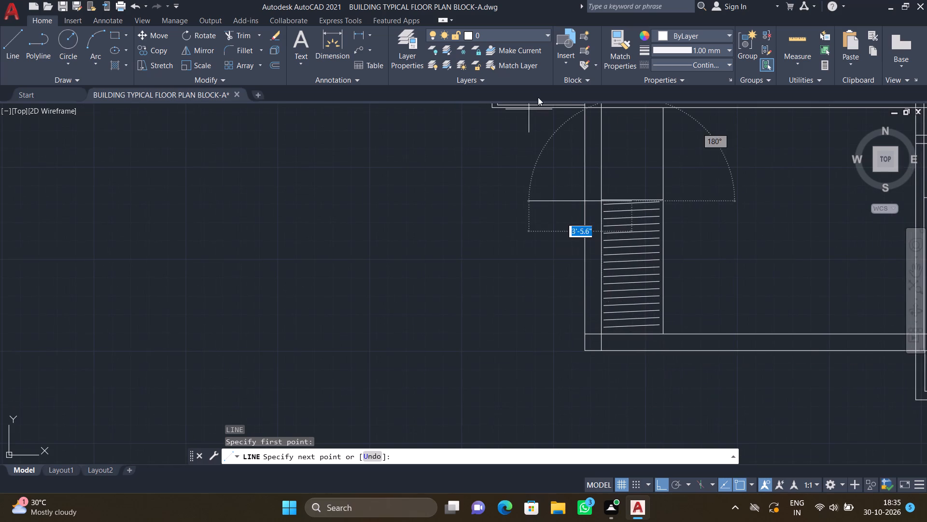
scroll(635, 318, "up", 3)
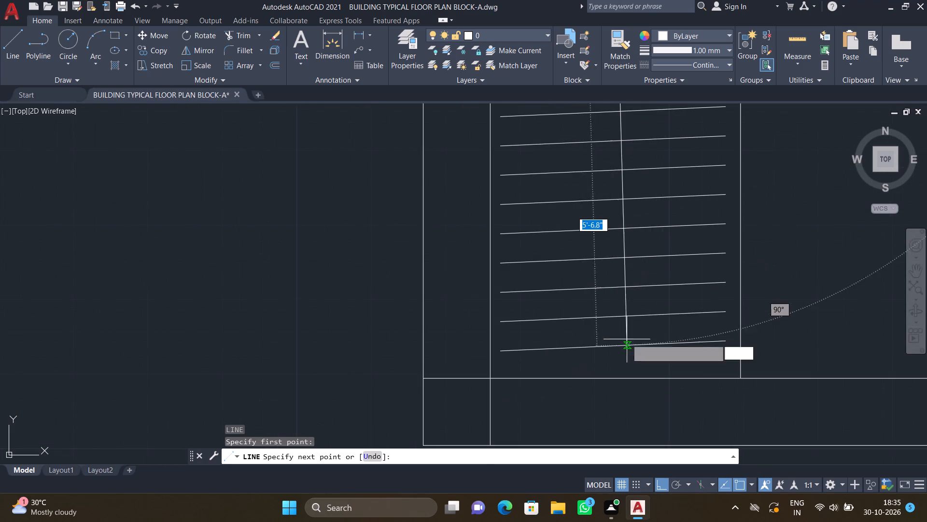
scroll(616, 353, "up", 1)
left_click(607, 373)
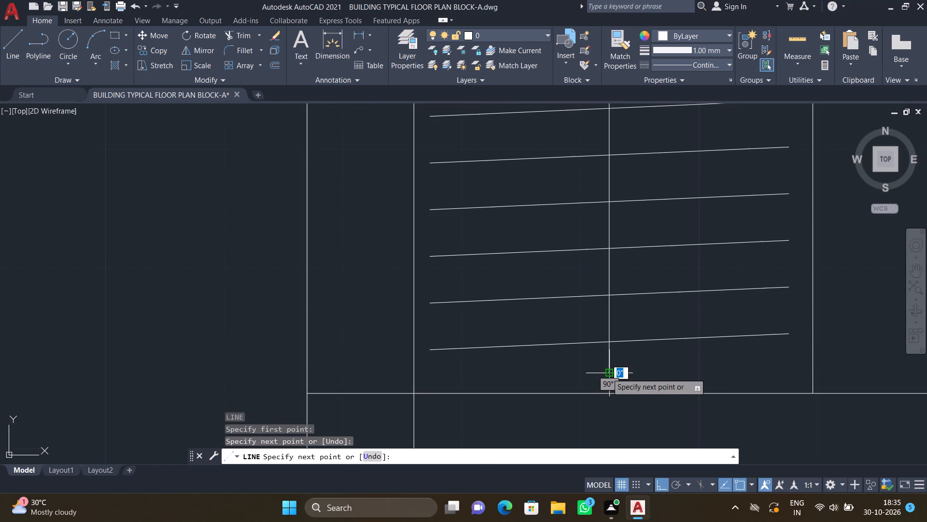
key("Return")
With Ortho off, copy the lower long horizontal window symbol by its upper-left corner into the top wall of the new unit's upper-left room.
scroll(600, 332, "down", 3)
scroll(589, 287, "down", 4)
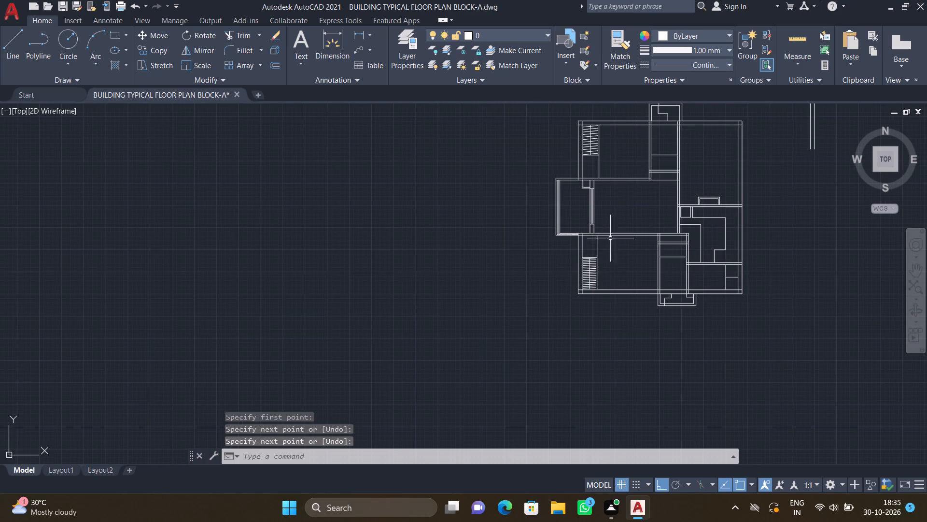
scroll(619, 227, "down", 1)
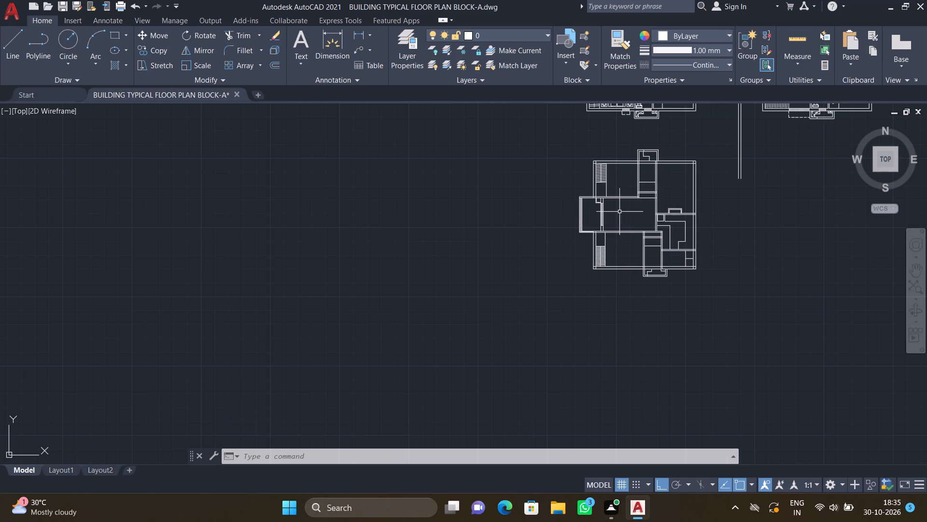
scroll(615, 212, "up", 2)
scroll(624, 196, "down", 3)
scroll(551, 174, "down", 2)
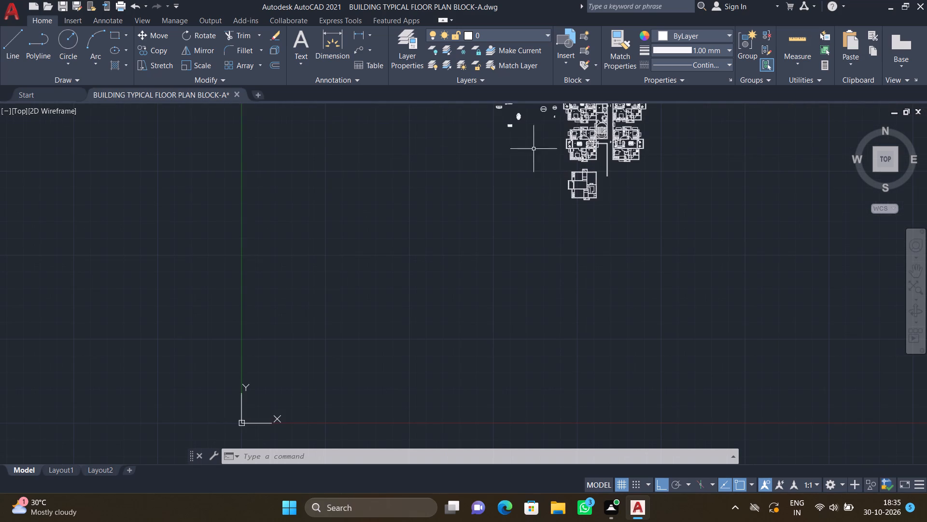
scroll(530, 198, "down", 1)
scroll(530, 117, "up", 2)
scroll(541, 165, "up", 2)
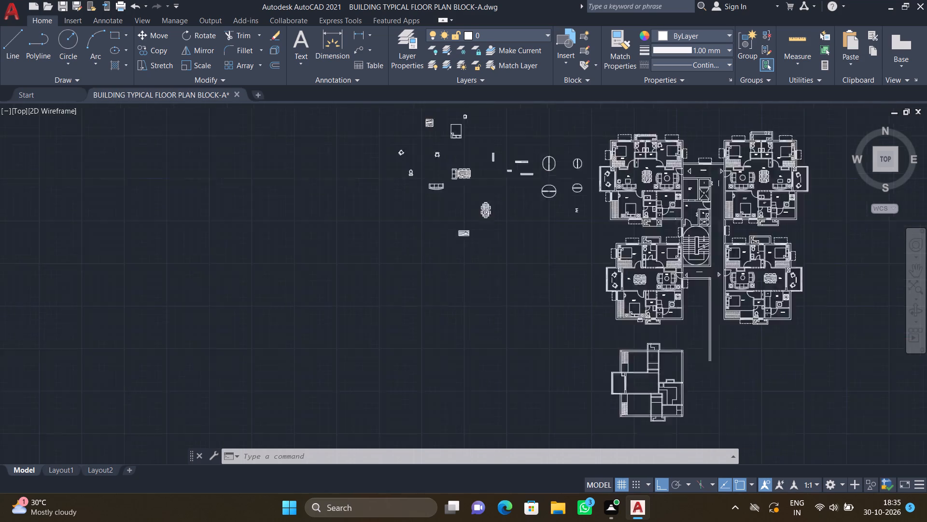
scroll(541, 164, "up", 1)
scroll(506, 190, "up", 4)
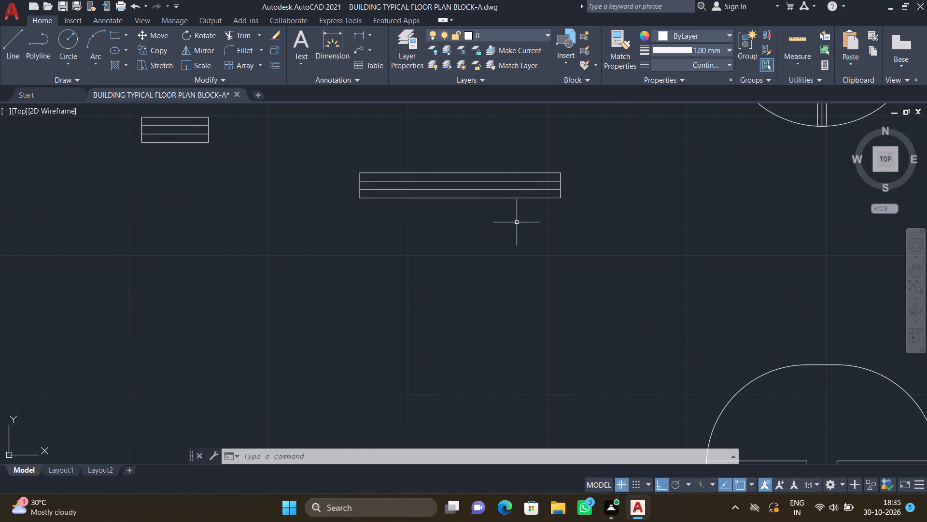
type("CO")
key("Return")
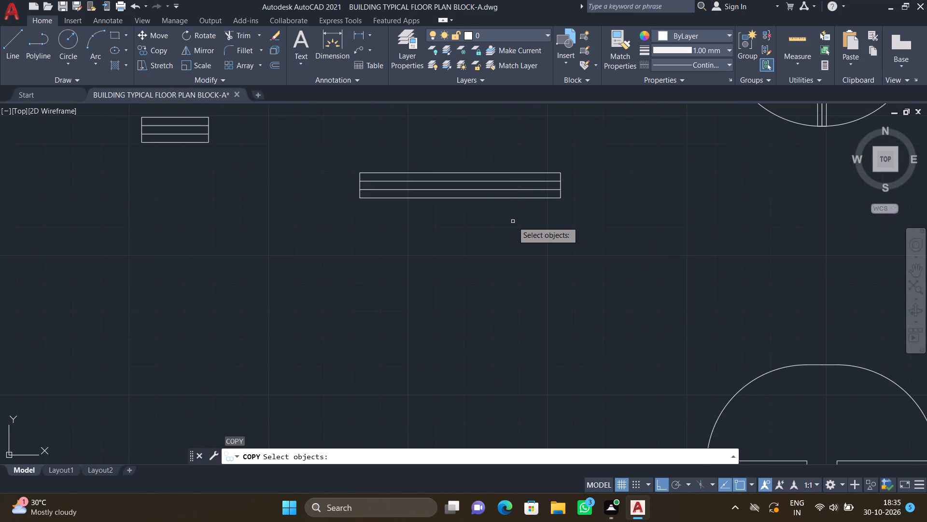
left_click_drag(578, 217, 573, 217)
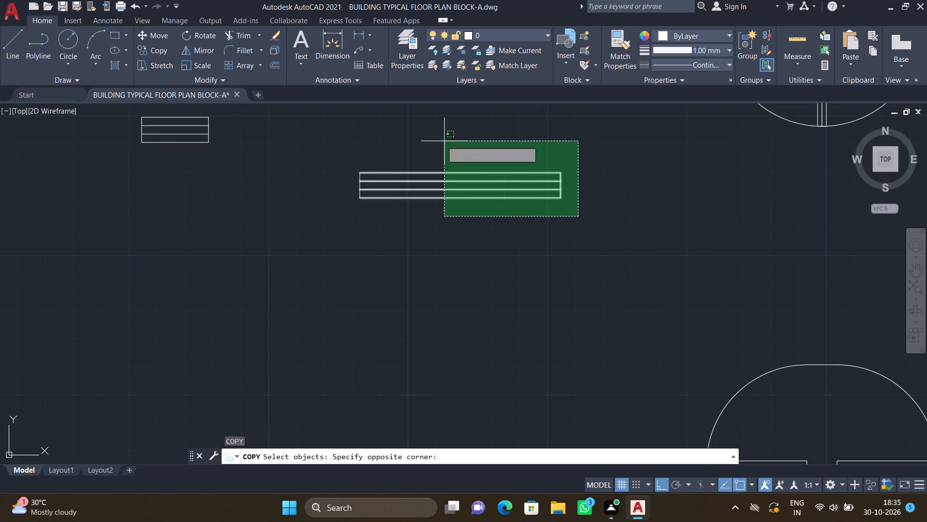
left_click(332, 143)
key("Return")
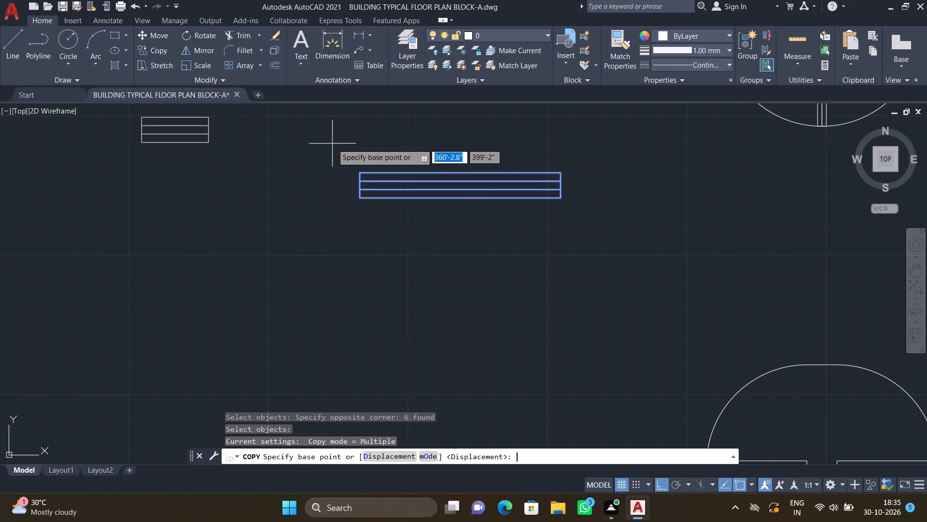
left_click(359, 172)
scroll(472, 239, "down", 2)
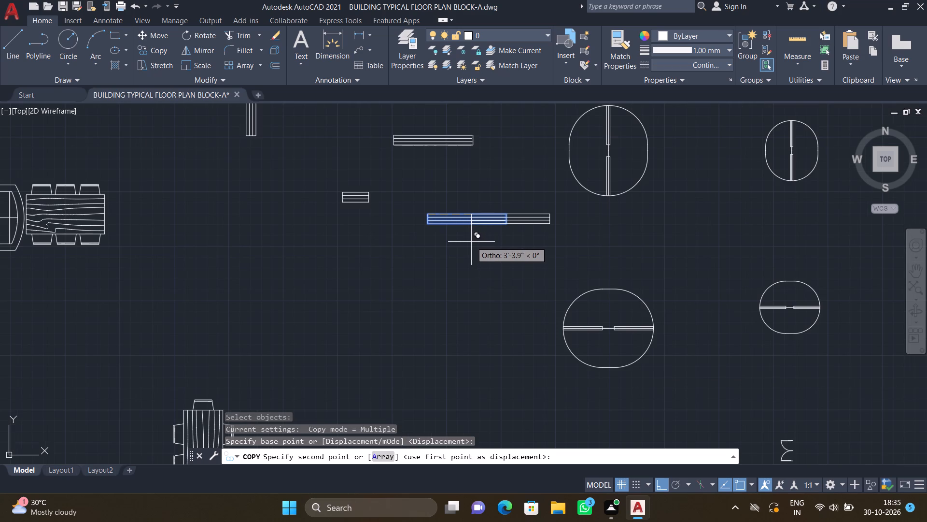
key("F8")
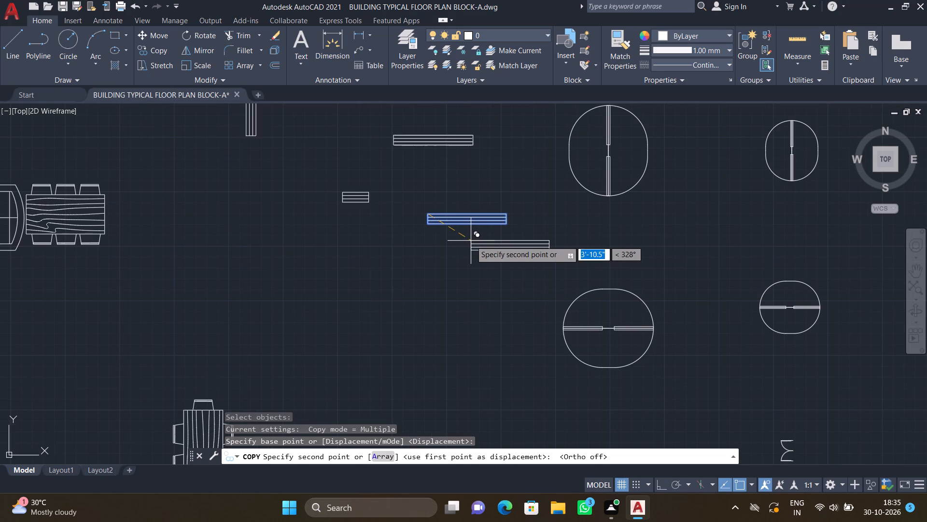
scroll(466, 251, "down", 1)
scroll(511, 244, "down", 3)
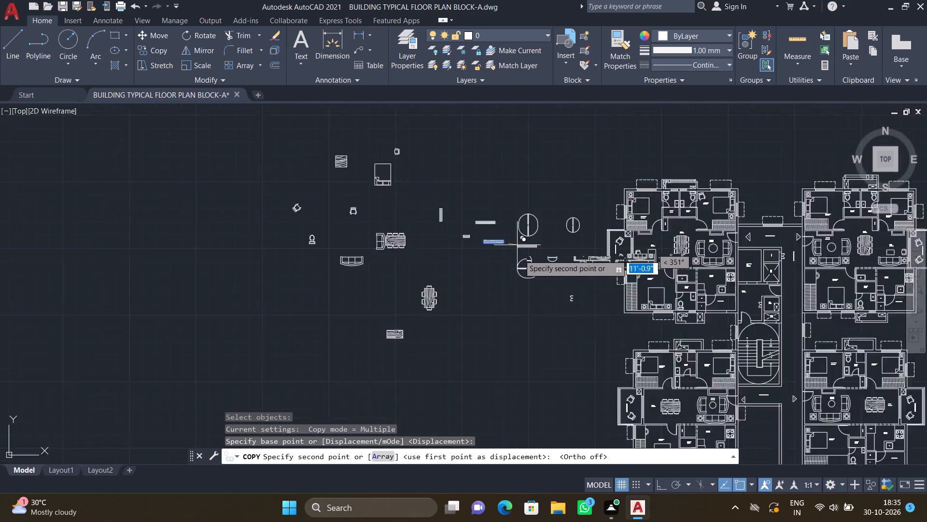
scroll(527, 254, "down", 2)
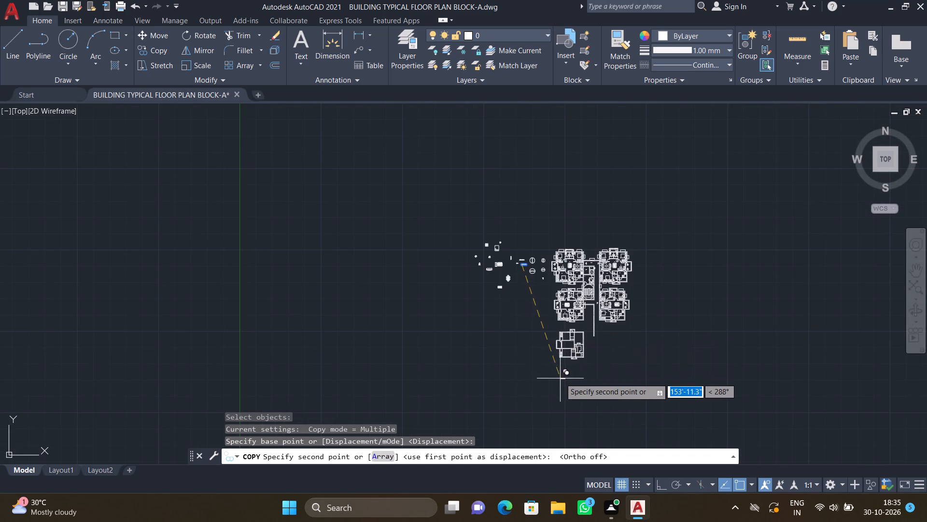
scroll(560, 374, "up", 3)
scroll(558, 213, "up", 2)
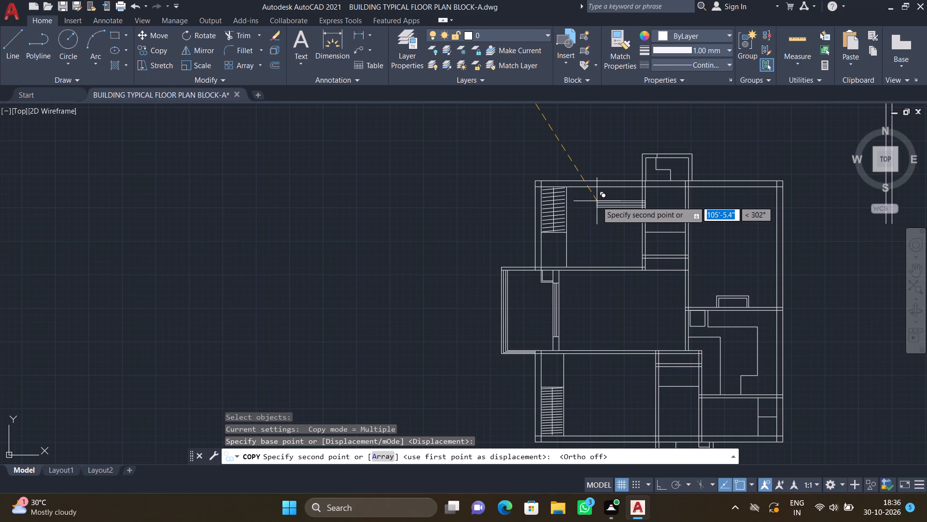
scroll(582, 186, "up", 2)
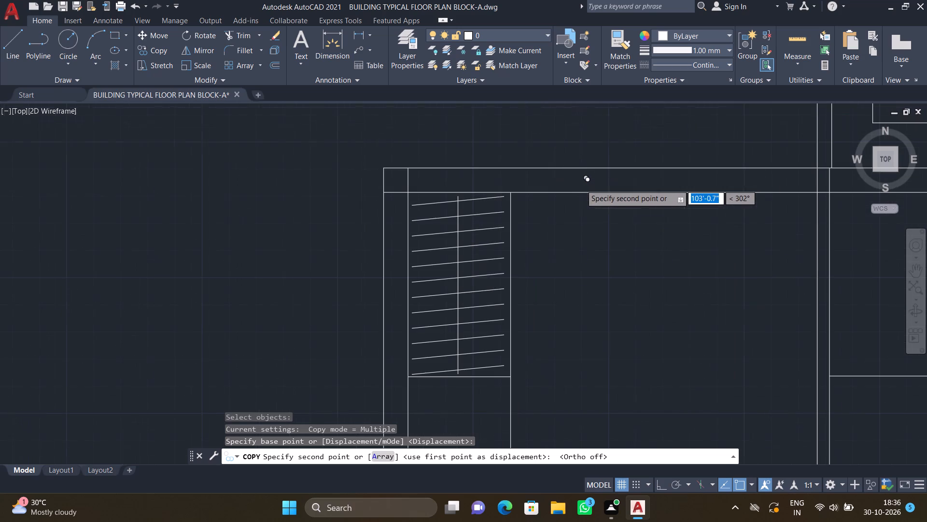
scroll(581, 185, "up", 1)
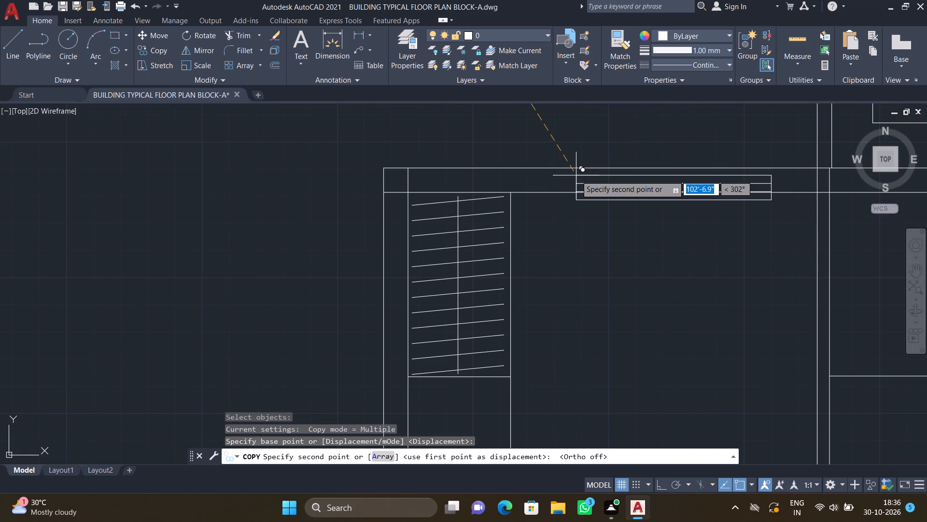
scroll(592, 173, "up", 1)
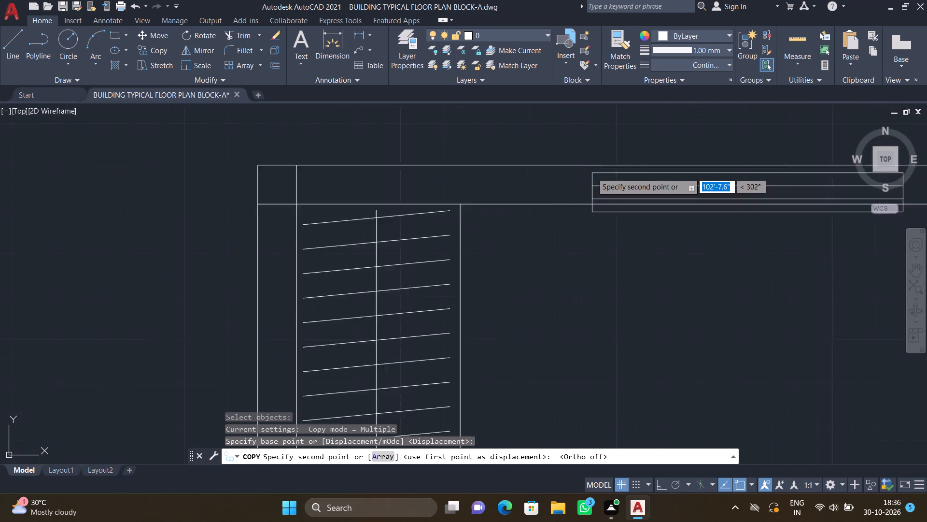
scroll(592, 173, "up", 1)
left_click(587, 160)
Place another copy of the horizontal window symbol in the top wall of the unit's upper-right room and finish copying.
scroll(578, 236, "down", 4)
middle_click_drag(600, 255, 575, 242)
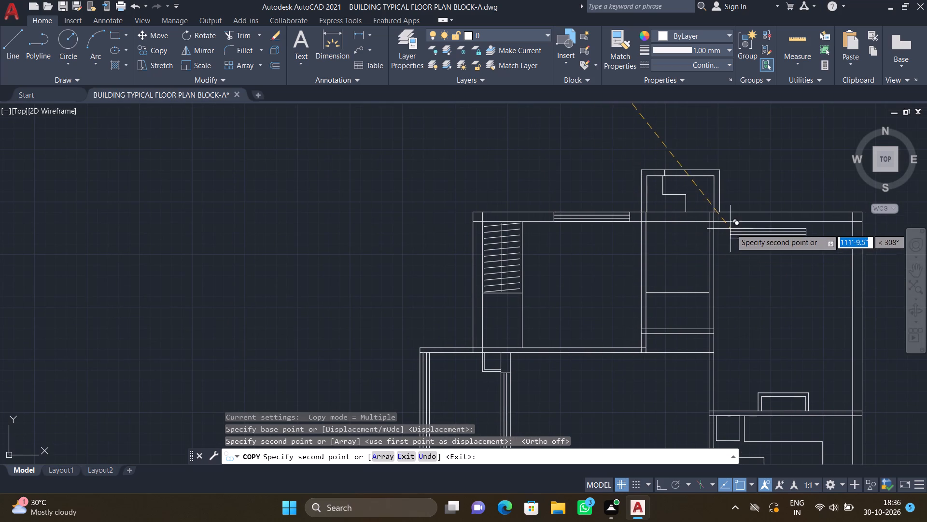
scroll(770, 218, "up", 4)
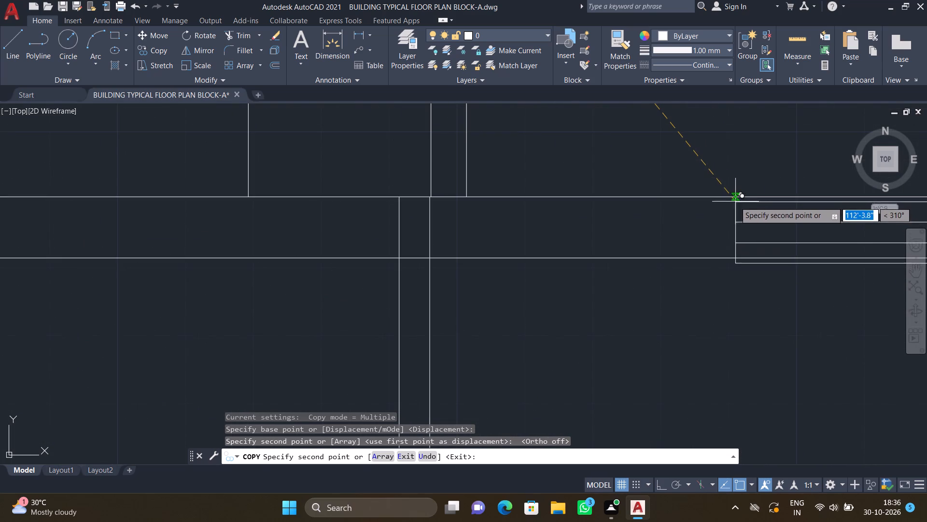
left_click(730, 196)
scroll(679, 273, "down", 4)
scroll(615, 239, "down", 4)
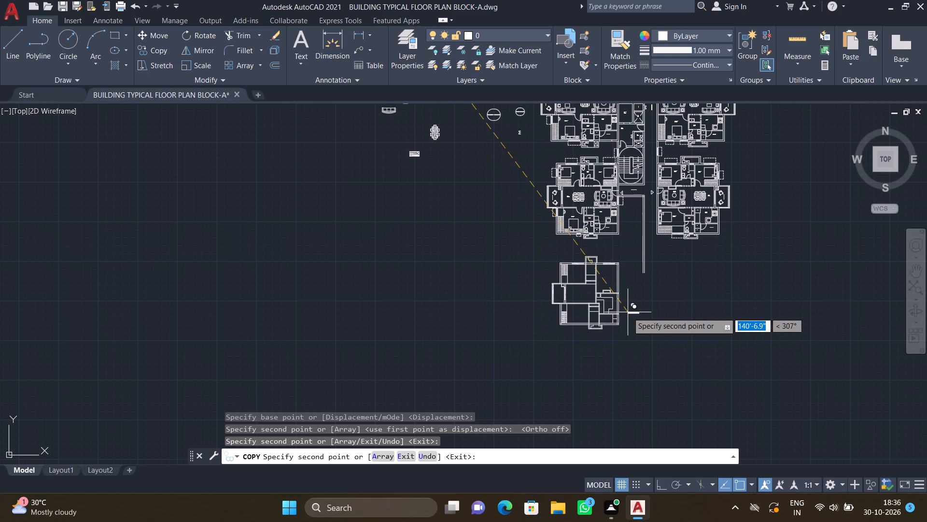
key("Return")
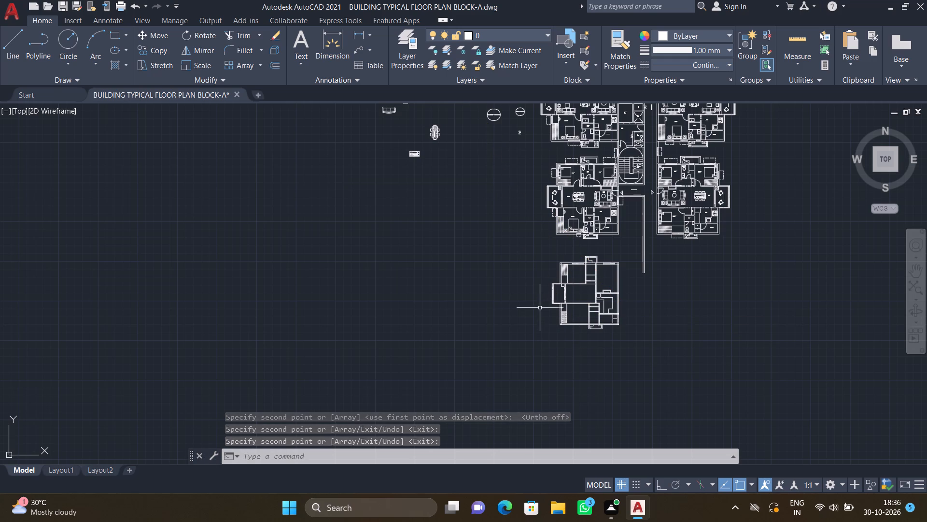
Copy the vertical window symbol by its upper-left corner into the left outer wall of the new unit's upper-left room, just below the wardrobe.
scroll(533, 281, "down", 4)
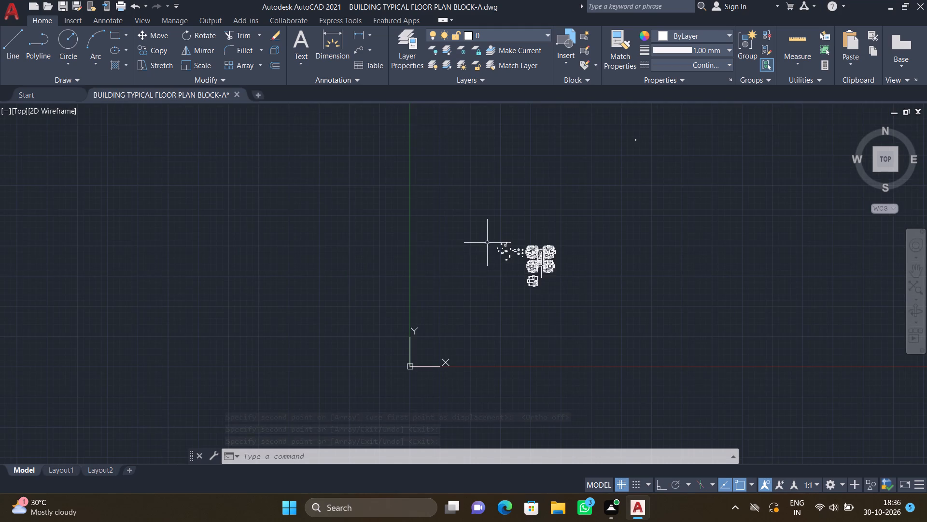
scroll(510, 259, "up", 4)
scroll(526, 200, "up", 3)
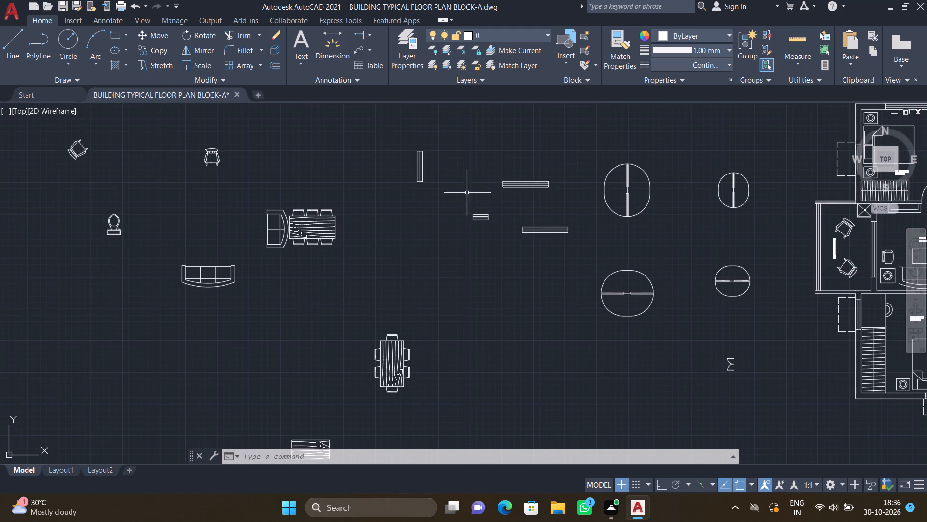
scroll(439, 188, "up", 1)
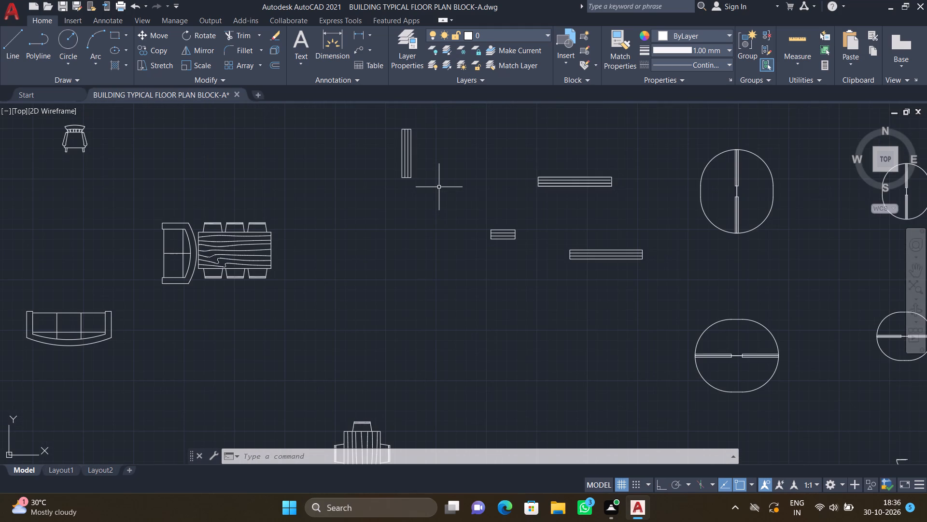
type("CO")
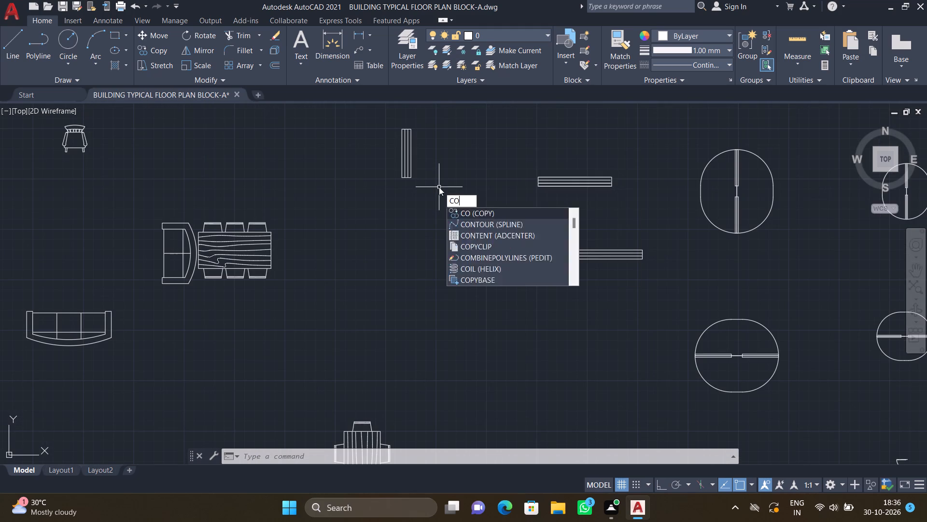
key("Return")
left_click_drag(419, 196, 418, 191)
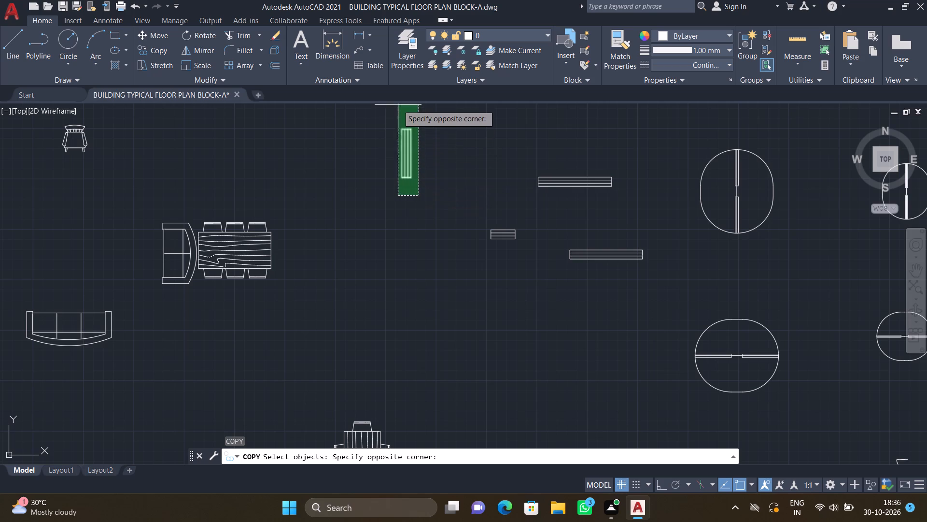
left_click(376, 119)
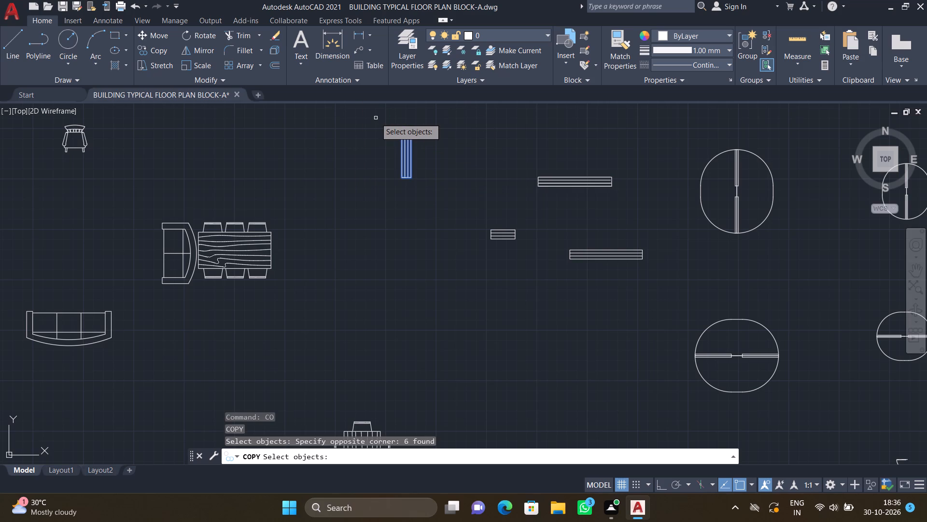
key("Return")
scroll(399, 121, "up", 2)
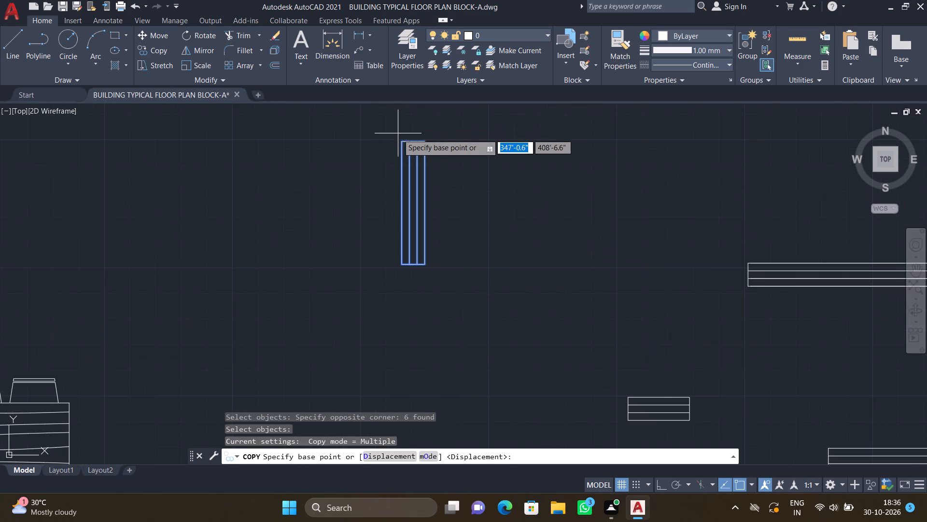
left_click(401, 144)
scroll(437, 249, "down", 4)
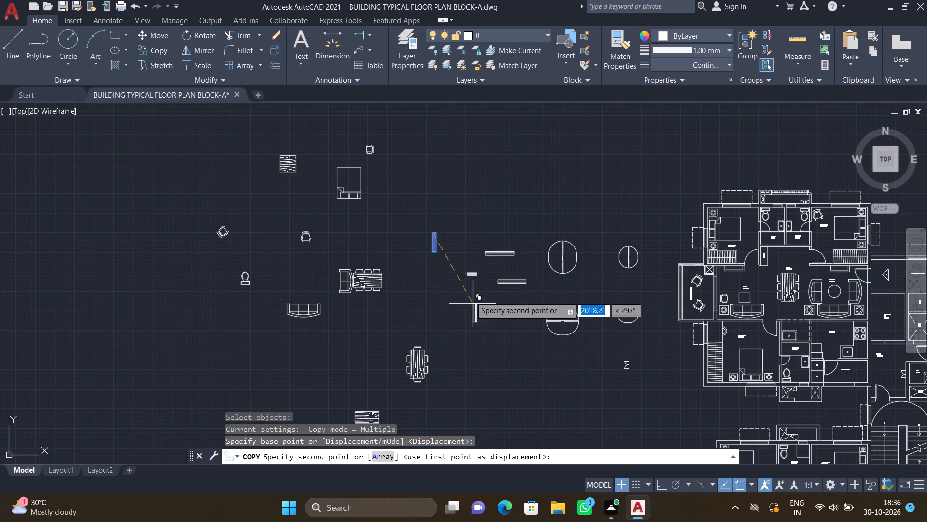
scroll(447, 216, "down", 3)
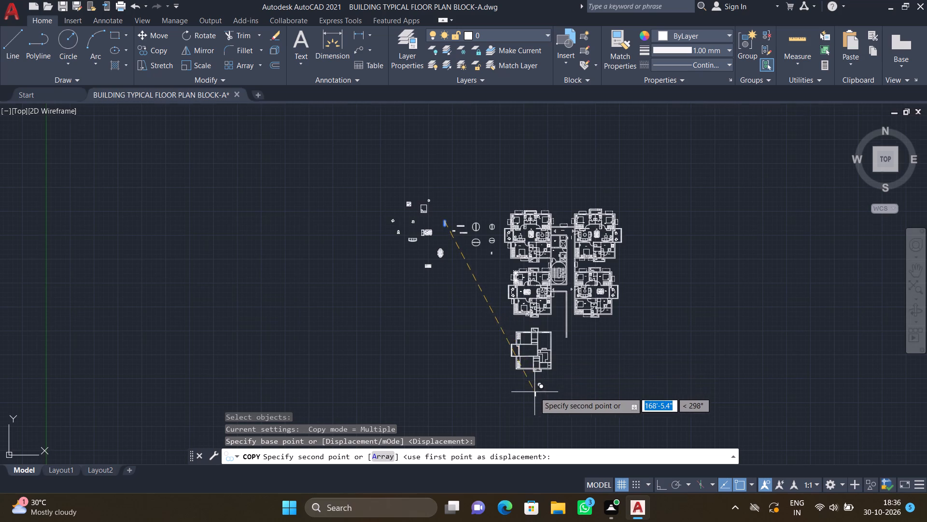
scroll(534, 392, "up", 2)
scroll(500, 272, "up", 3)
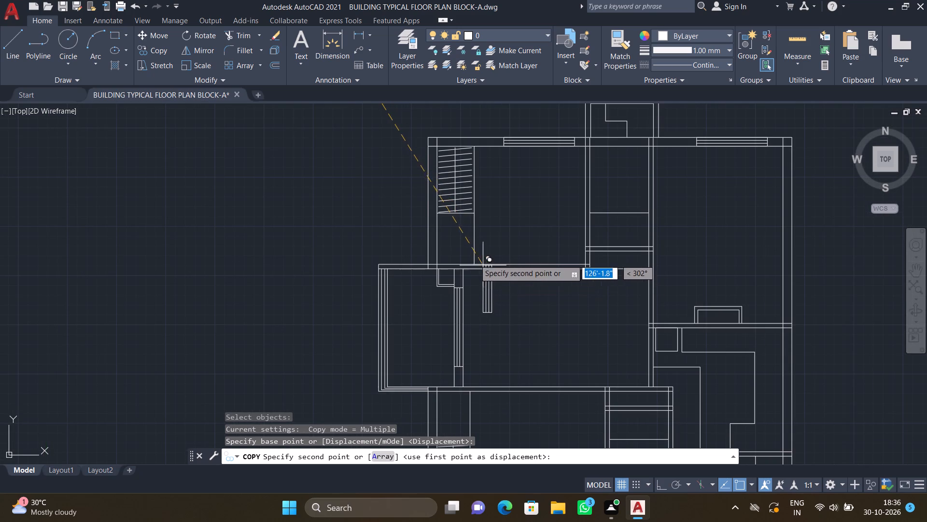
scroll(440, 225, "up", 2)
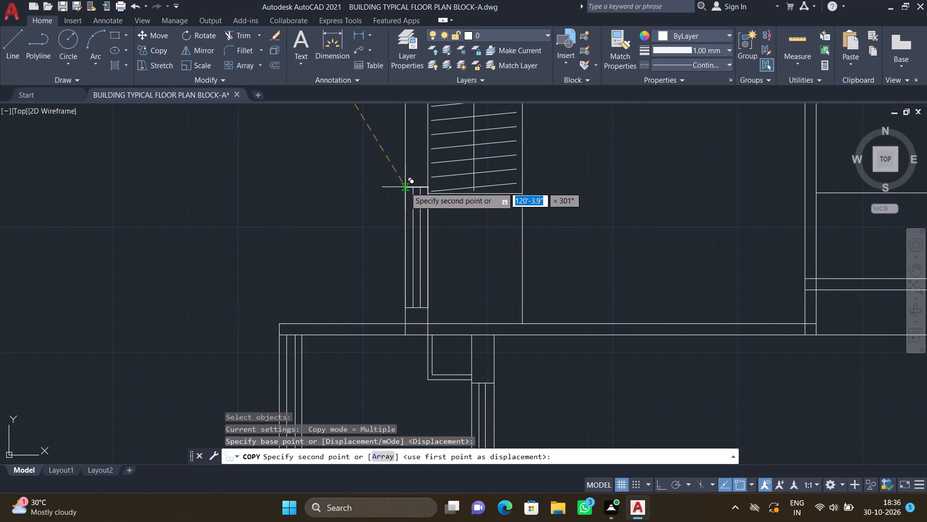
scroll(407, 195, "up", 3)
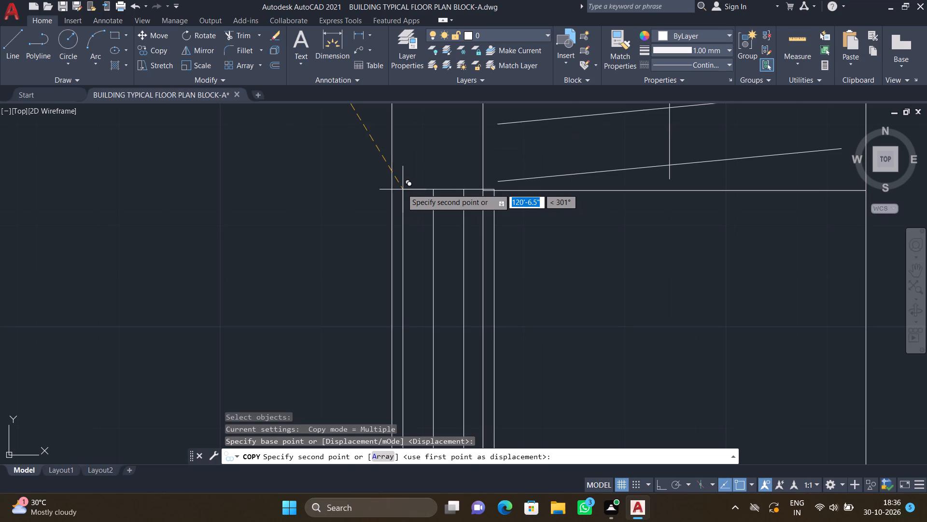
left_click(393, 178)
Place another copy of the vertical window symbol in the right outer wall of the new unit's upper-right room.
scroll(445, 229, "down", 2)
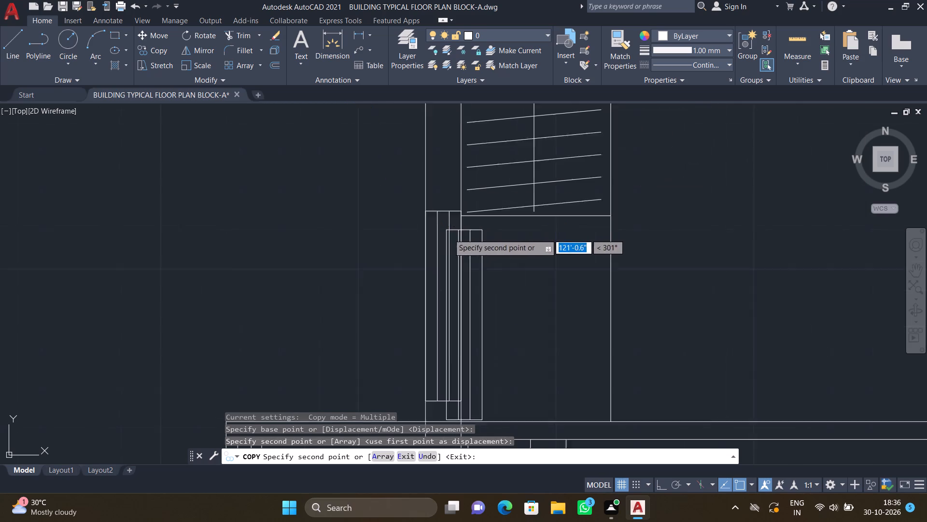
scroll(449, 235, "down", 2)
scroll(530, 274, "down", 1)
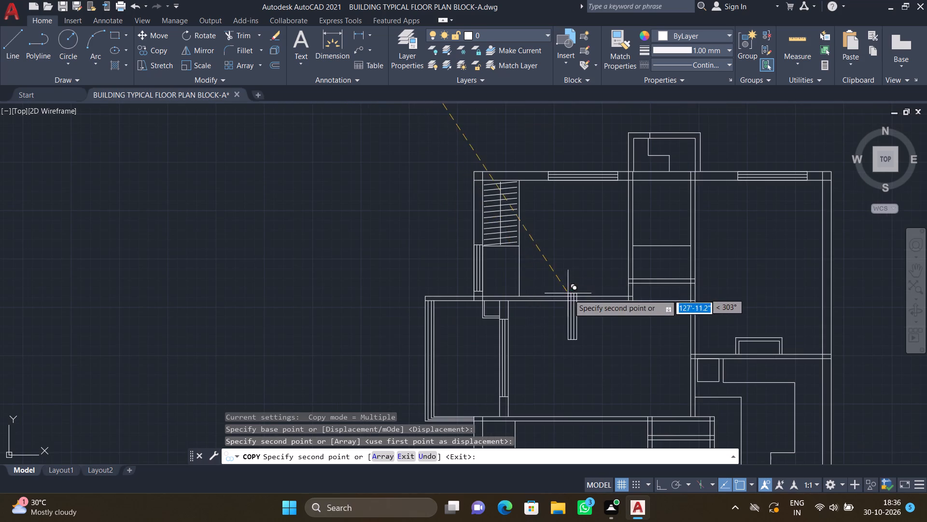
middle_click_drag(449, 264, 433, 260)
scroll(499, 269, "down", 2)
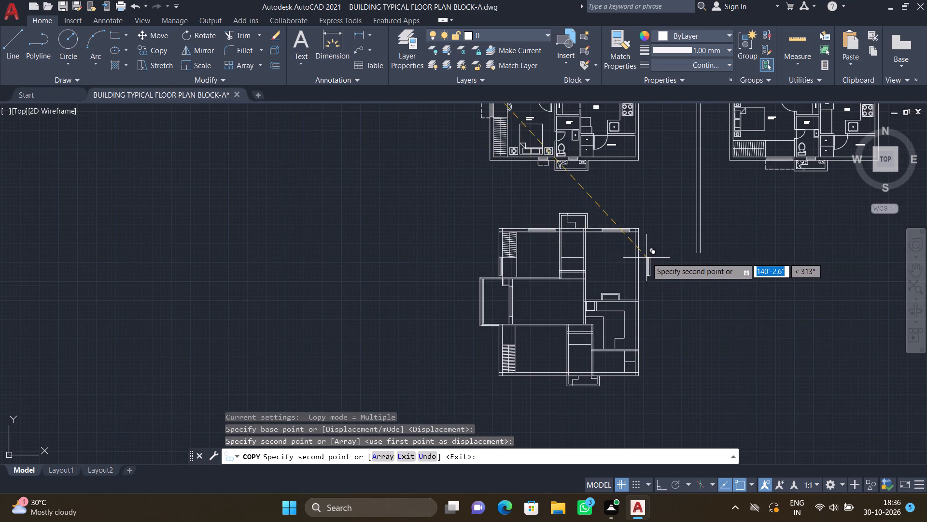
scroll(646, 257, "up", 5)
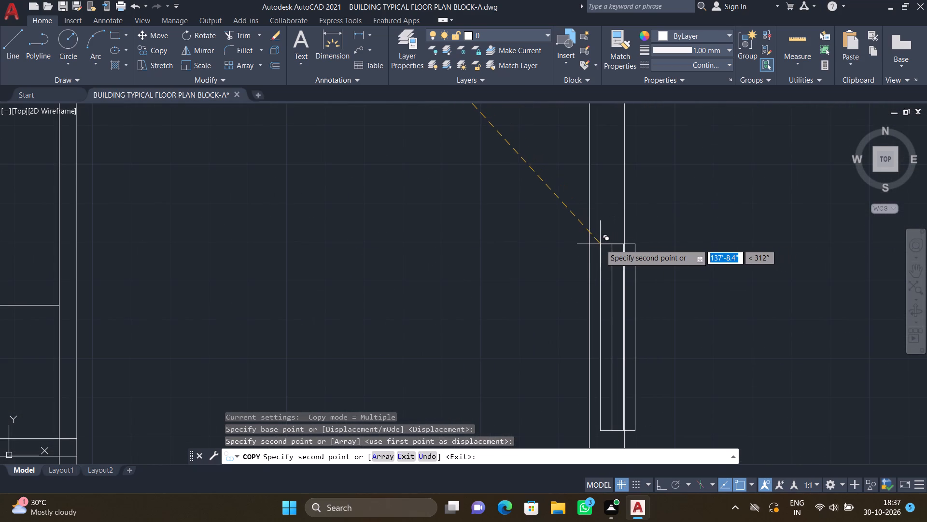
scroll(594, 211, "up", 2)
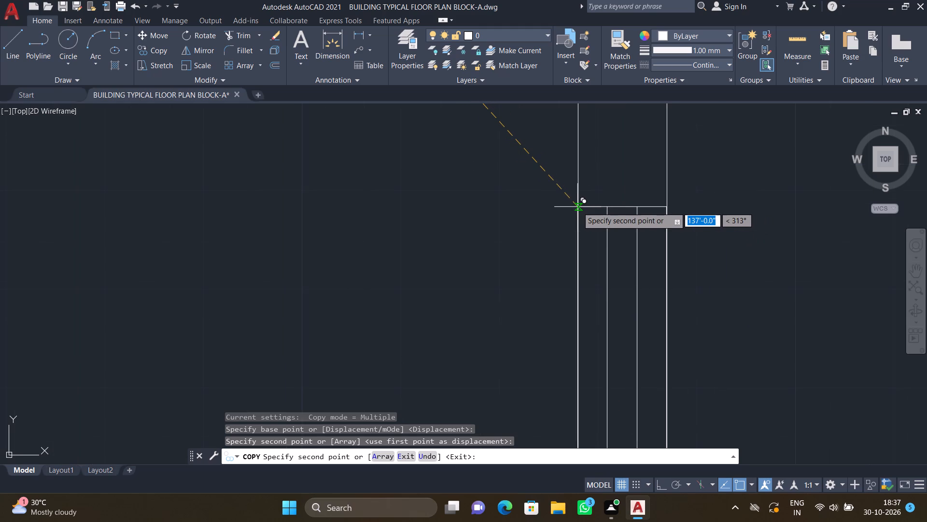
left_click(578, 204)
Place a third vertical window copy in the left outer wall of the lower-left room, above the wardrobe, and finish copying.
scroll(570, 227, "down", 4)
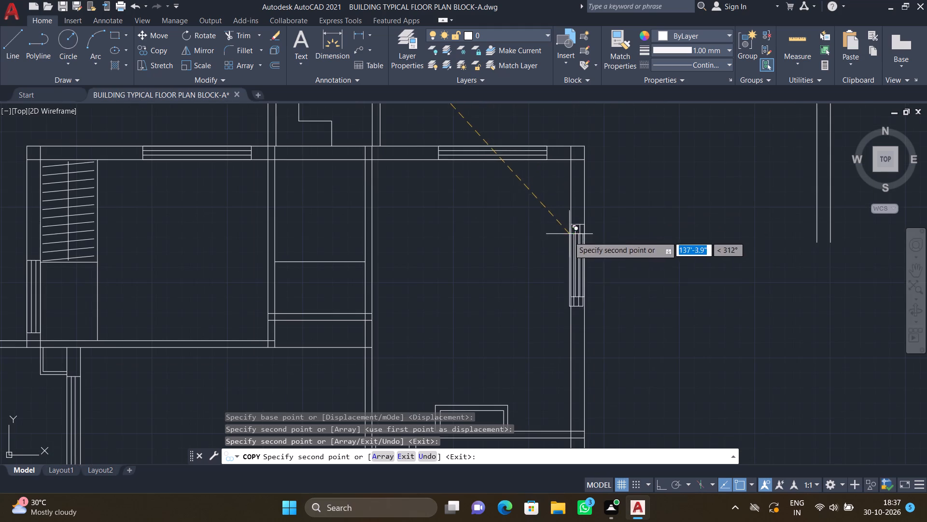
middle_click(546, 270)
scroll(551, 276, "down", 3)
middle_click_drag(539, 304, 534, 281)
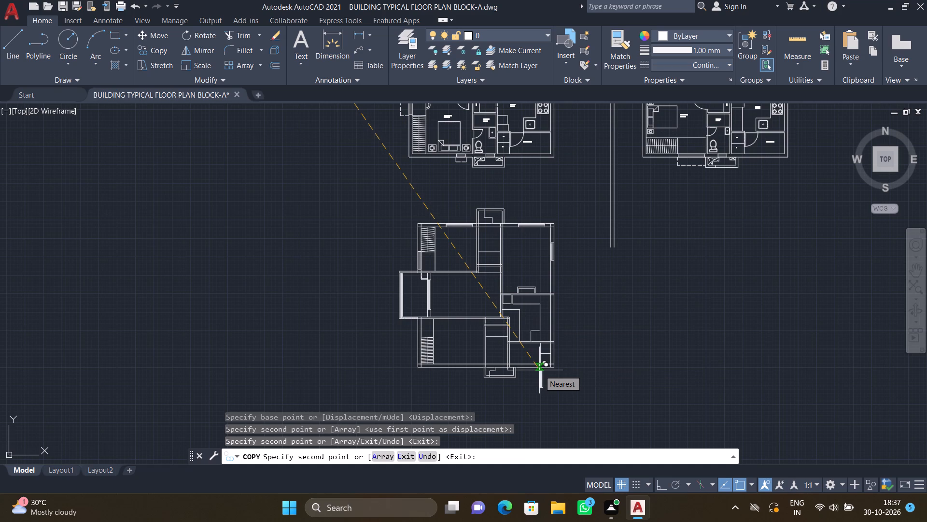
scroll(486, 384, "down", 1)
middle_click_drag(486, 381, 552, 308)
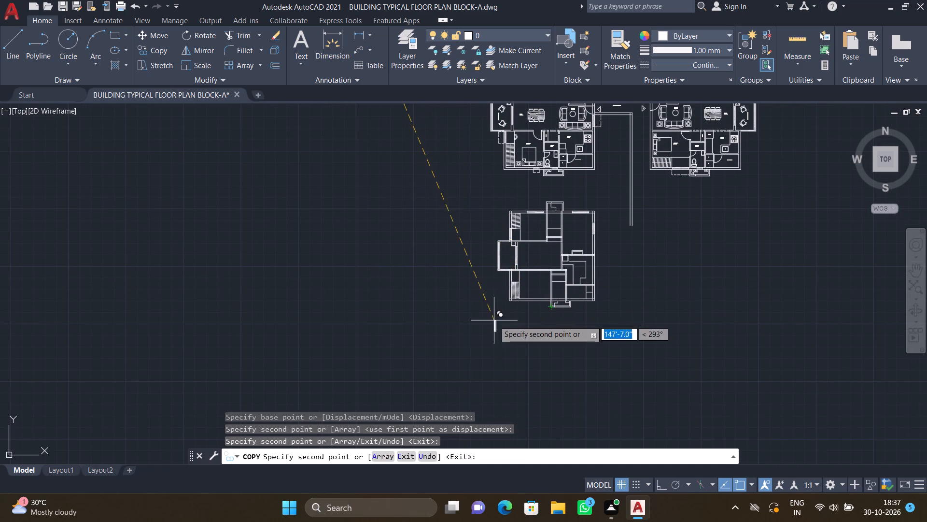
scroll(504, 299, "up", 3)
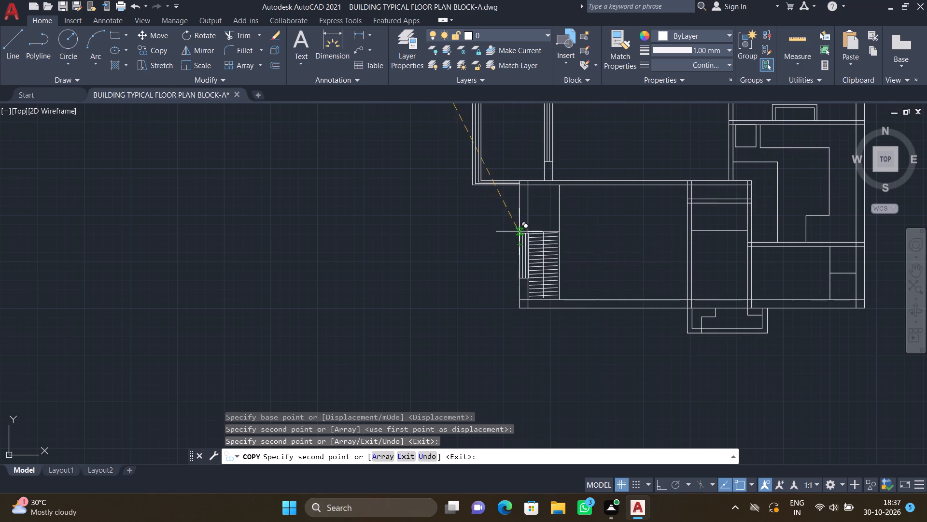
scroll(521, 215, "up", 2)
scroll(516, 173, "up", 1)
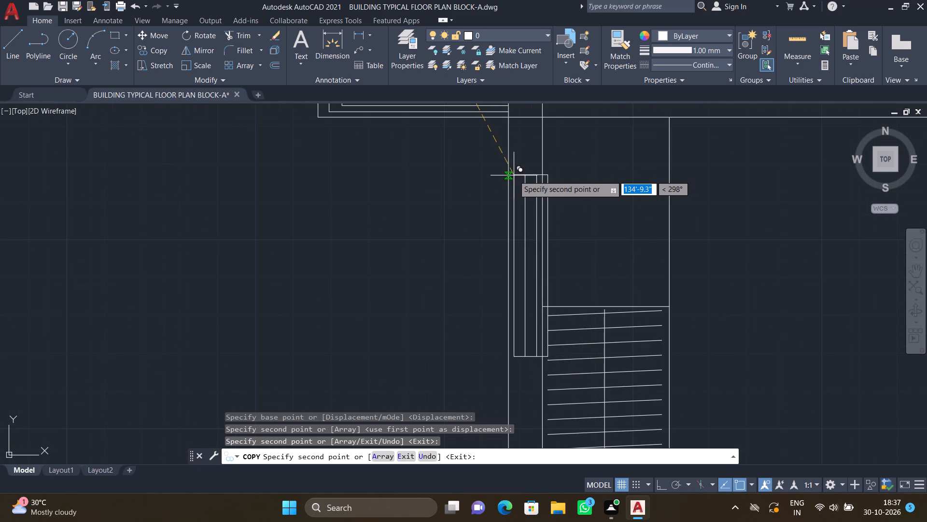
scroll(514, 175, "up", 1)
left_click(502, 163)
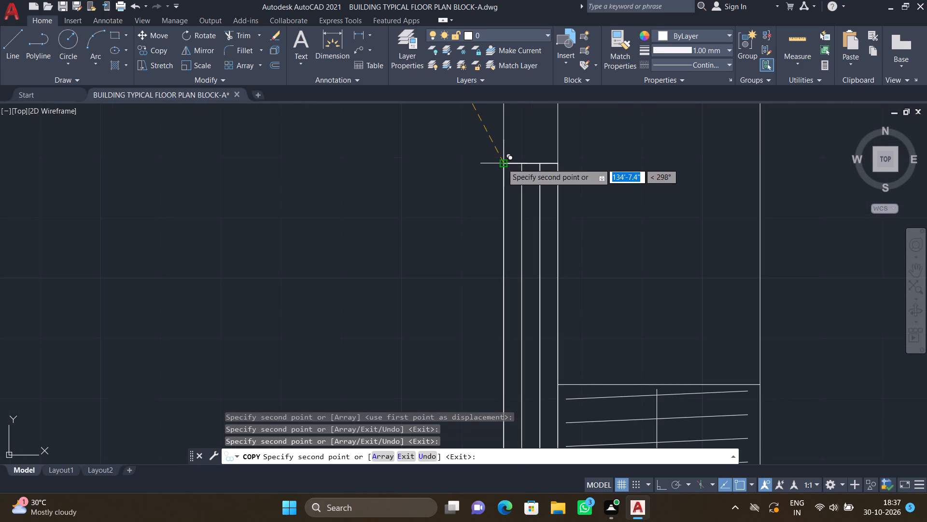
key("Return")
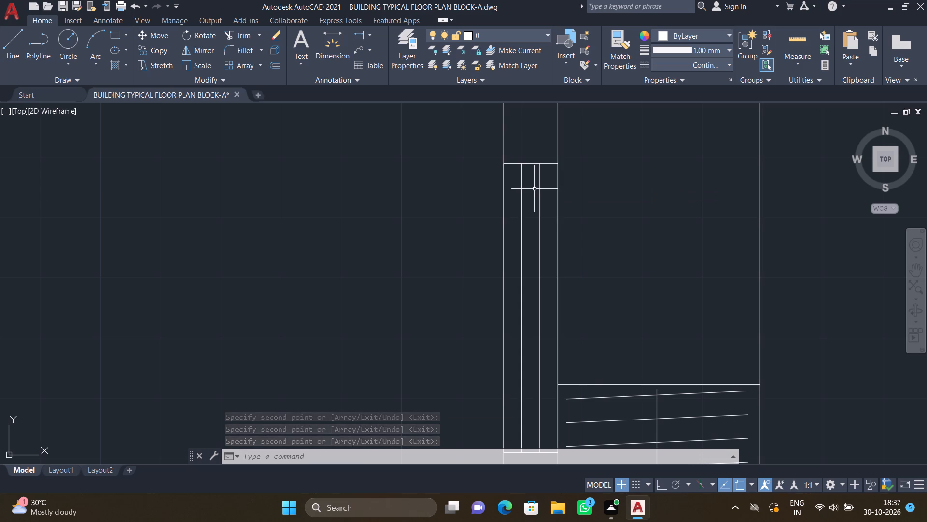
Copy the short horizontal window symbol by its upper-left corner into the bottom outer wall of the lower-left room, near its right end.
scroll(529, 203, "down", 7)
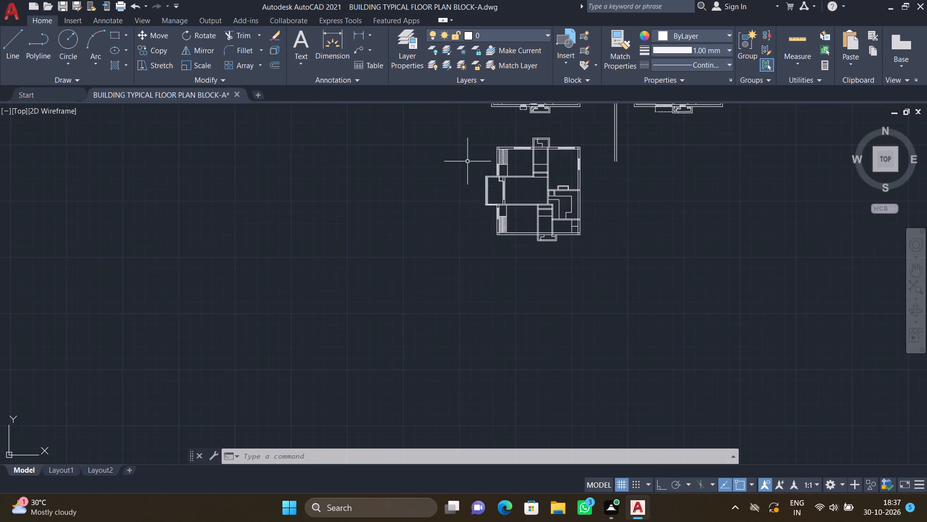
middle_click_drag(479, 211, 494, 290)
scroll(488, 284, "down", 2)
scroll(440, 151, "up", 3)
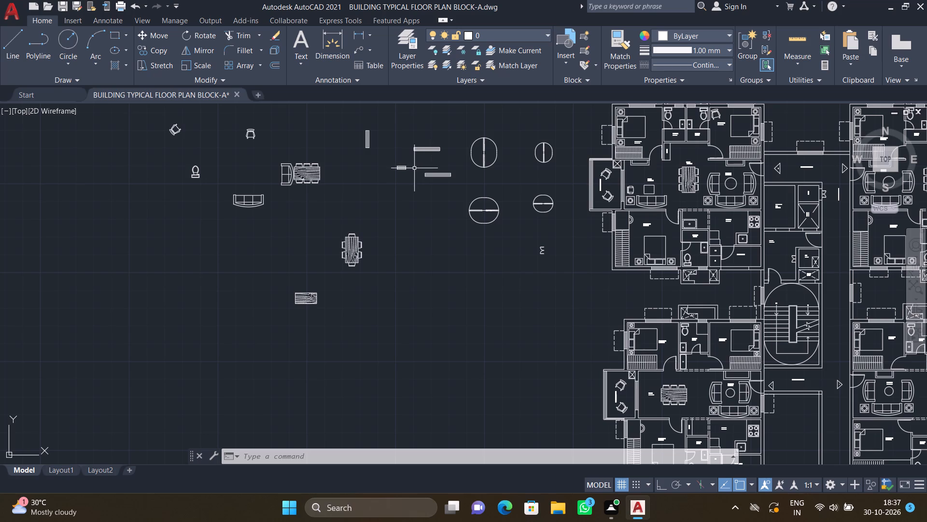
scroll(408, 170, "up", 1)
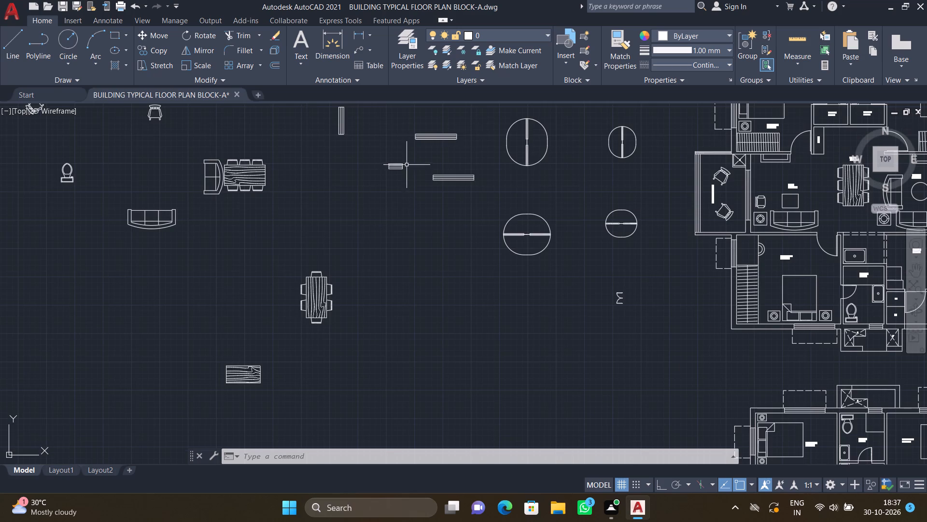
middle_click_drag(418, 180, 450, 248)
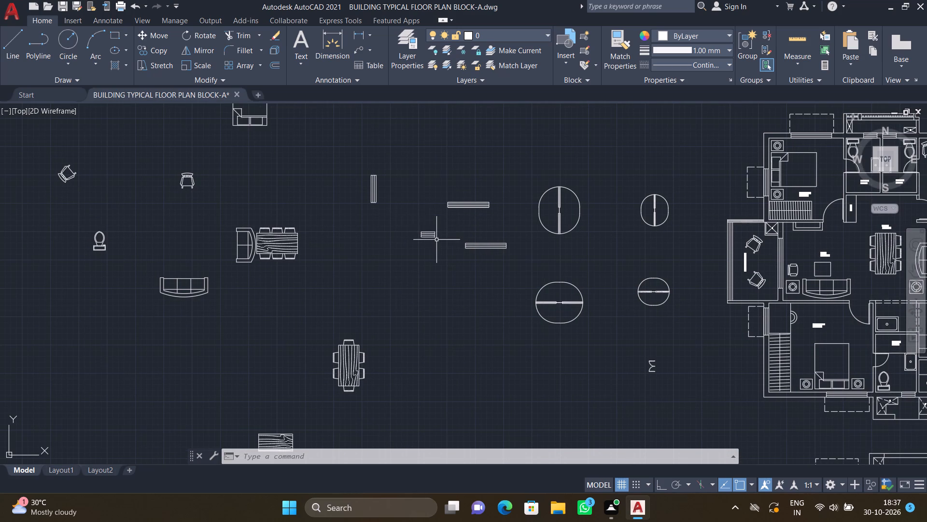
scroll(436, 243, "up", 2)
key("c")
key("o")
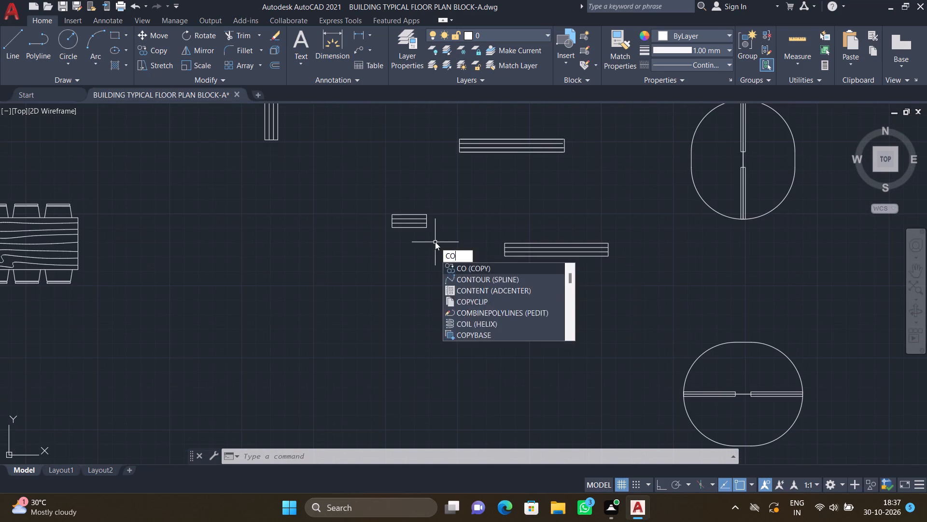
key("Return")
left_click(435, 242)
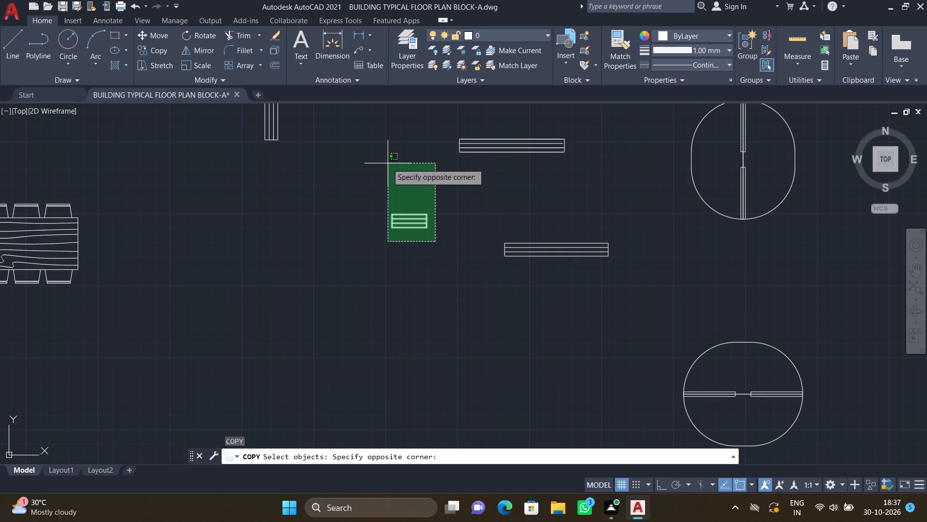
left_click(377, 163)
key("Return")
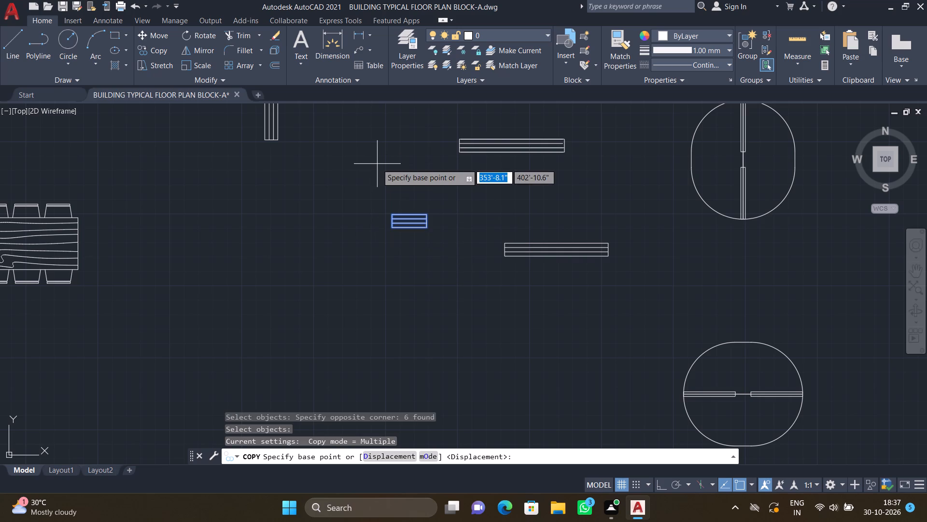
scroll(395, 217, "up", 2)
left_click_drag(382, 214, 385, 219)
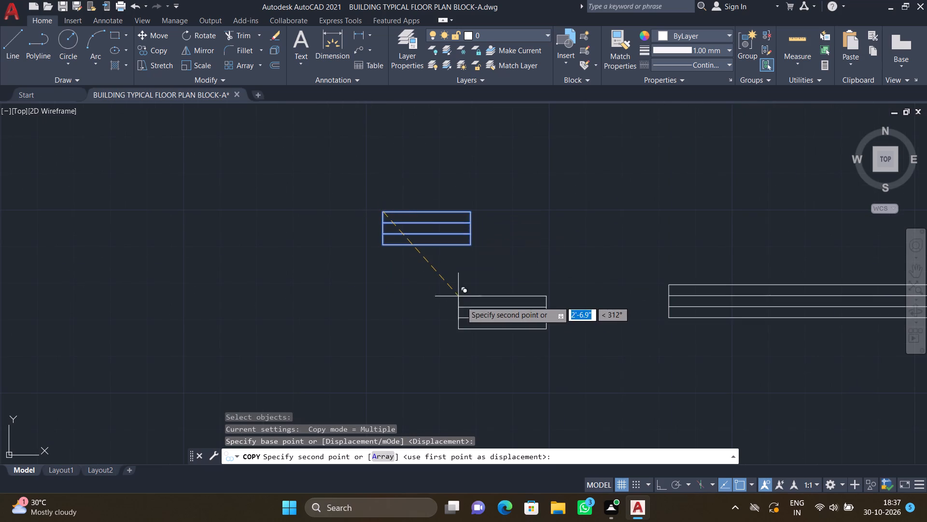
scroll(466, 306, "down", 3)
middle_click_drag(482, 301, 422, 166)
scroll(423, 167, "down", 2)
middle_click_drag(475, 293, 418, 197)
scroll(425, 200, "down", 2)
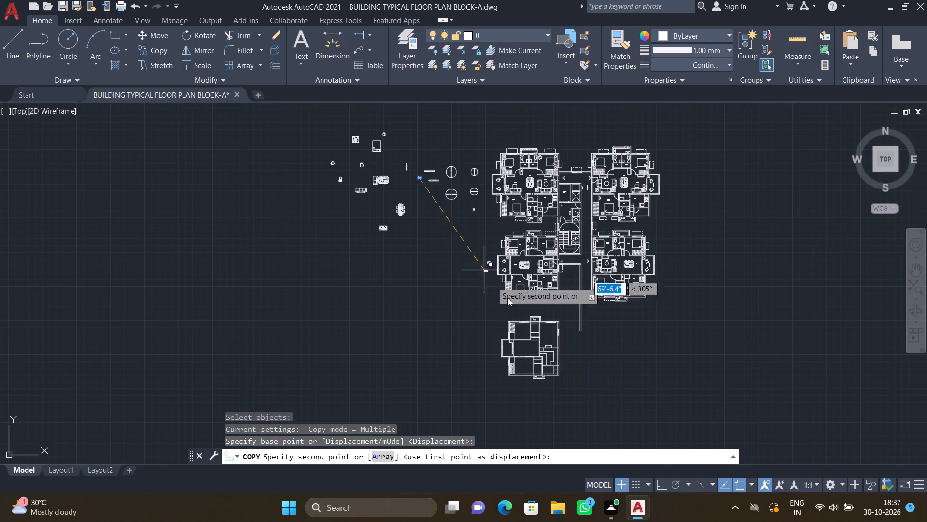
scroll(529, 375, "down", 1)
scroll(529, 386, "up", 3)
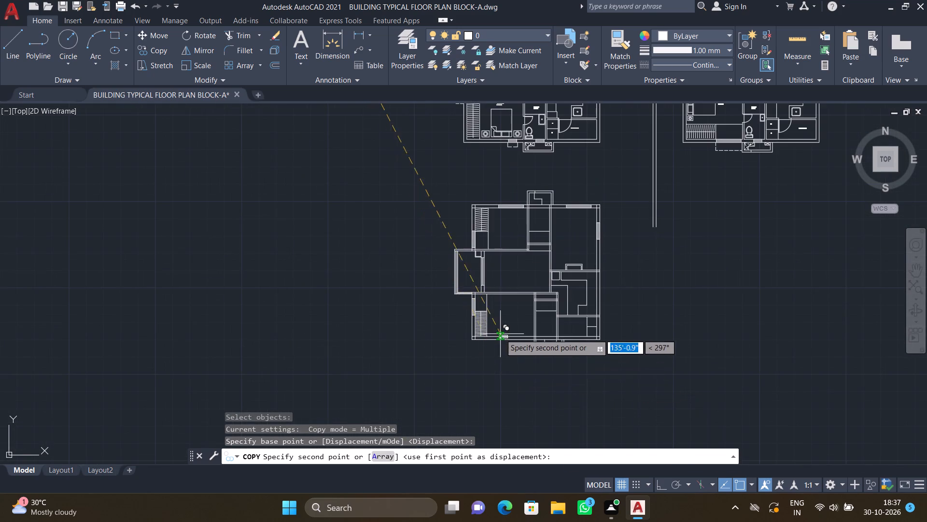
scroll(500, 334, "up", 3)
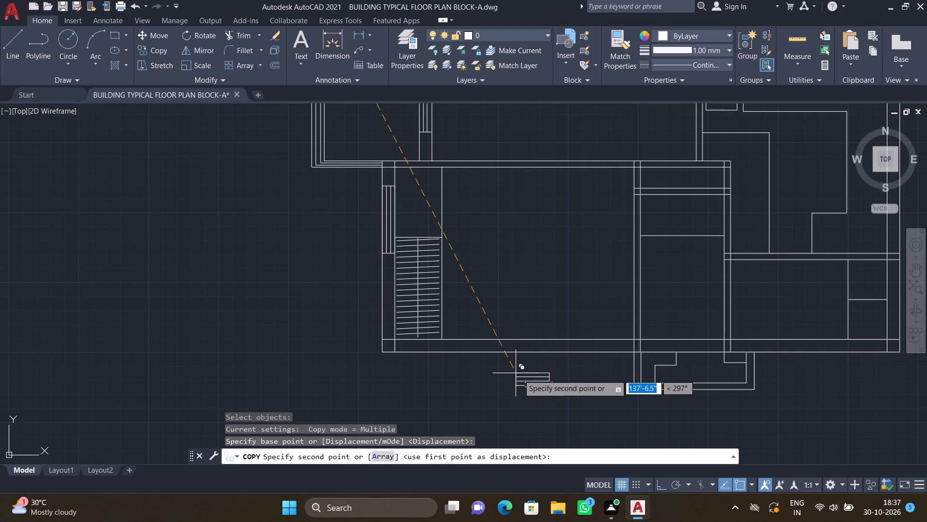
scroll(568, 380, "up", 1)
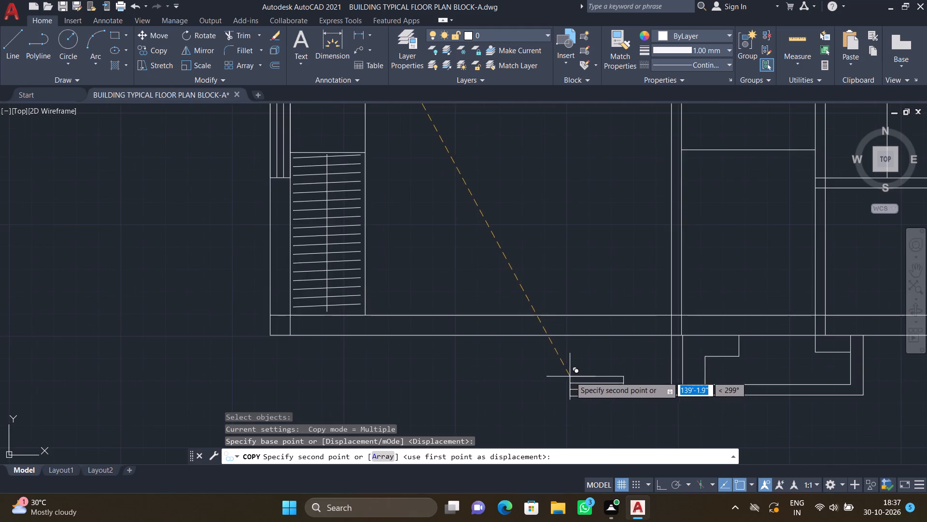
scroll(575, 373, "up", 1)
middle_click_drag(567, 370, 535, 331)
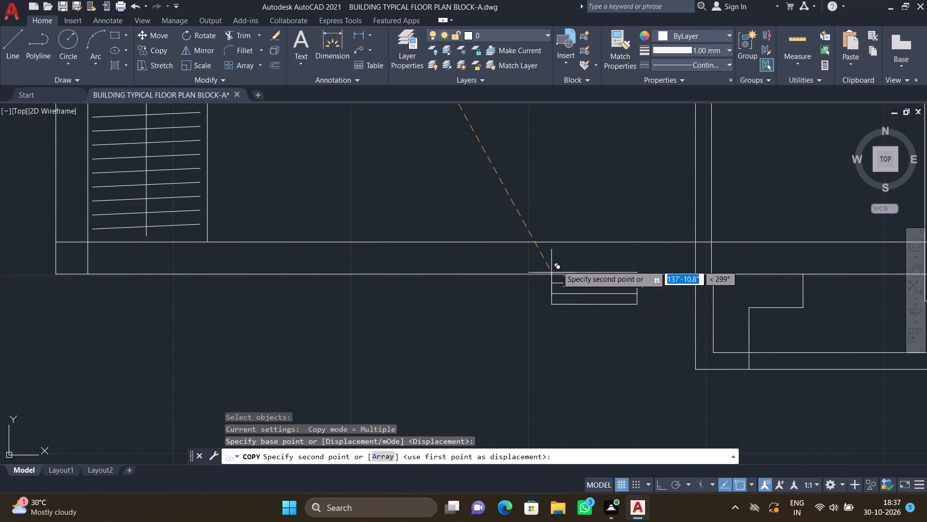
scroll(566, 260, "up", 1)
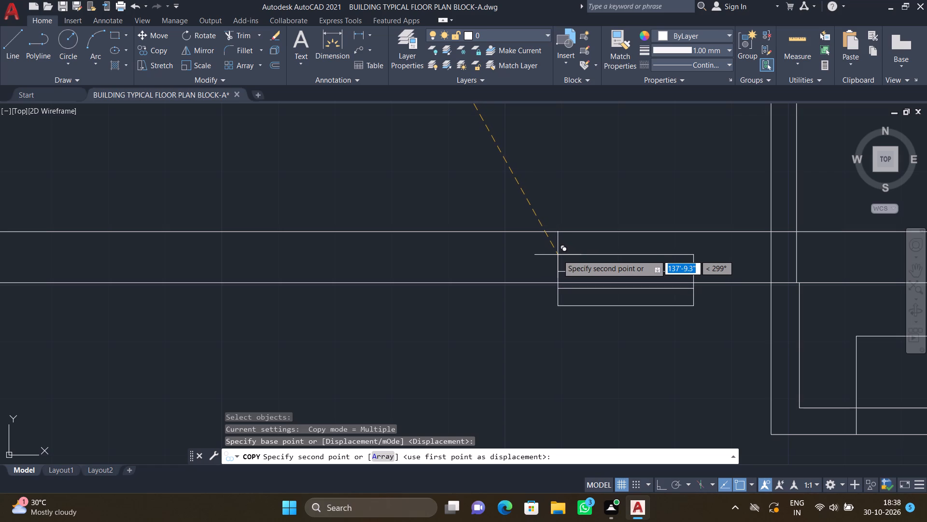
scroll(570, 241, "up", 2)
left_click(598, 223)
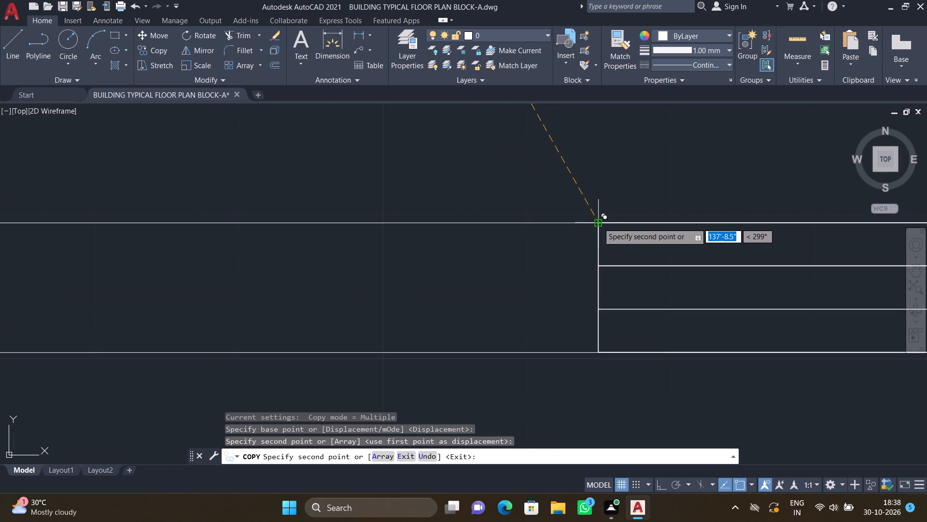
Place another copy of the short window symbol in the bottom wall of the narrow room beside it, above the projecting duct.
scroll(609, 250, "down", 3)
middle_click_drag(519, 203, 512, 203)
scroll(540, 220, "down", 2)
middle_click_drag(618, 279, 521, 250)
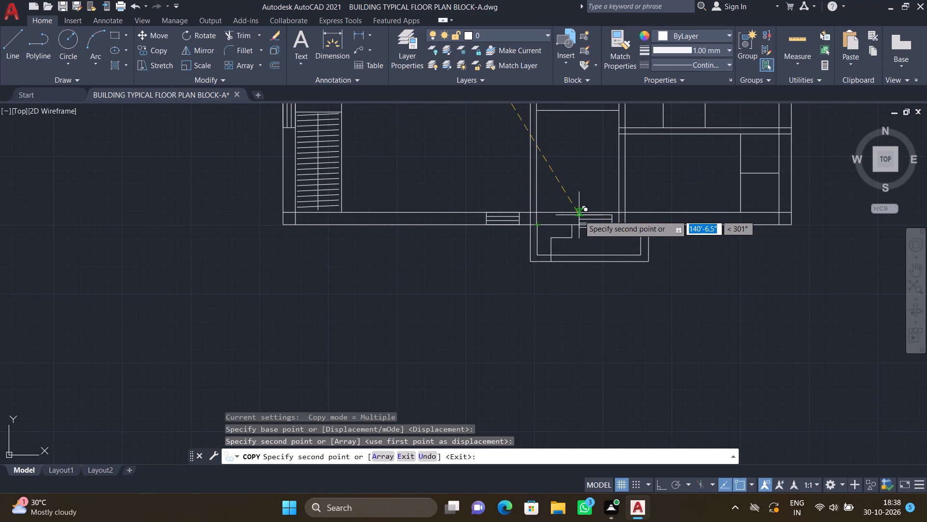
scroll(577, 215, "up", 1)
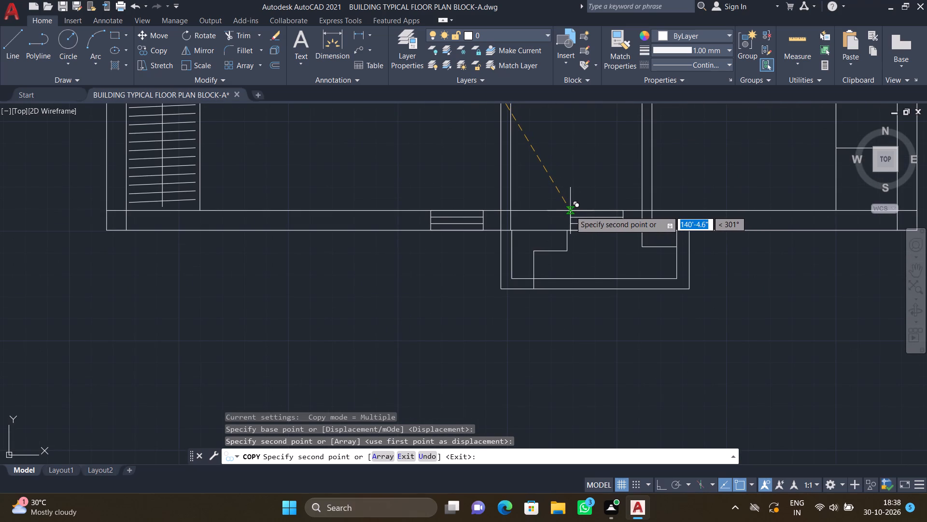
scroll(572, 215, "up", 1)
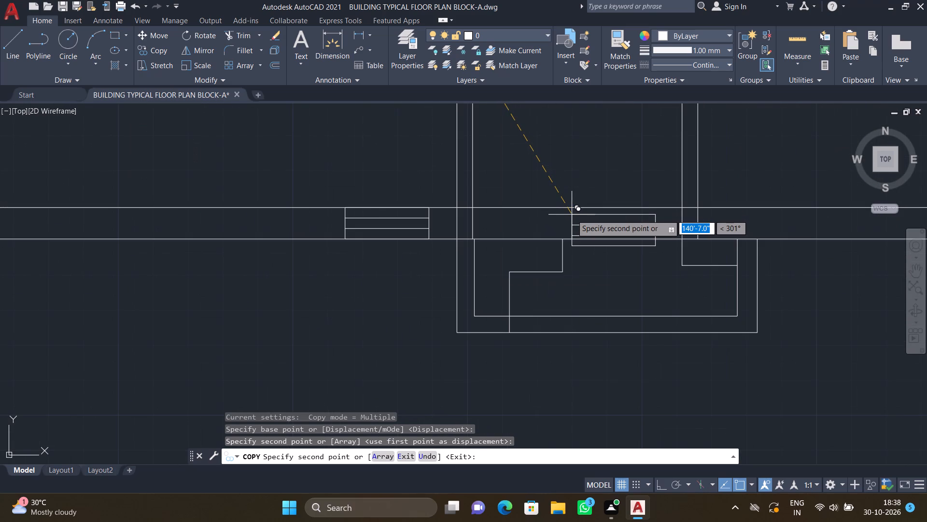
scroll(572, 215, "up", 2)
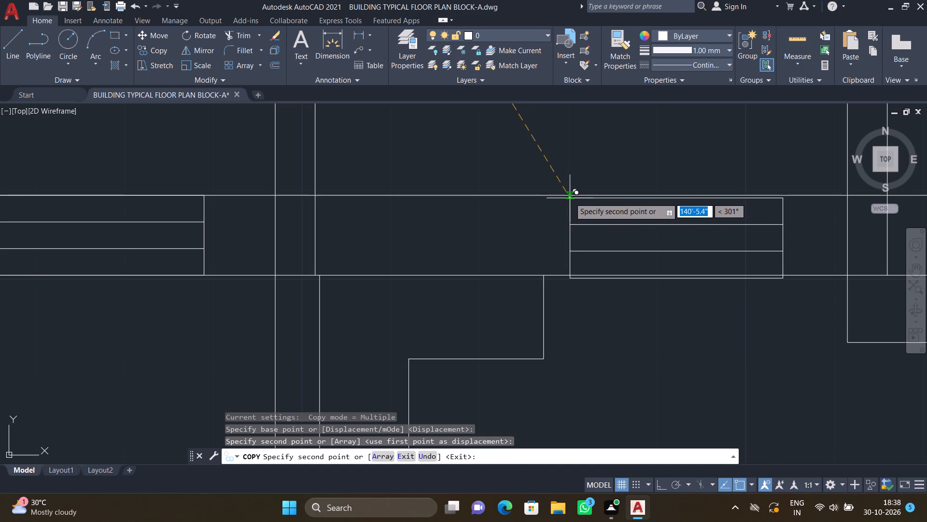
left_click(570, 196)
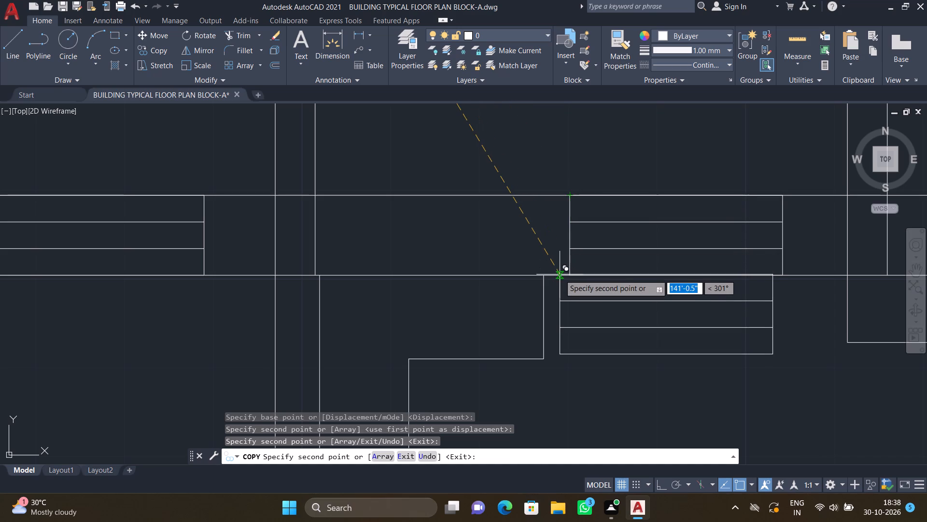
Place a third short window copy in the top wall of the narrow room between the two upper rooms and finish copying.
scroll(538, 272, "down", 2)
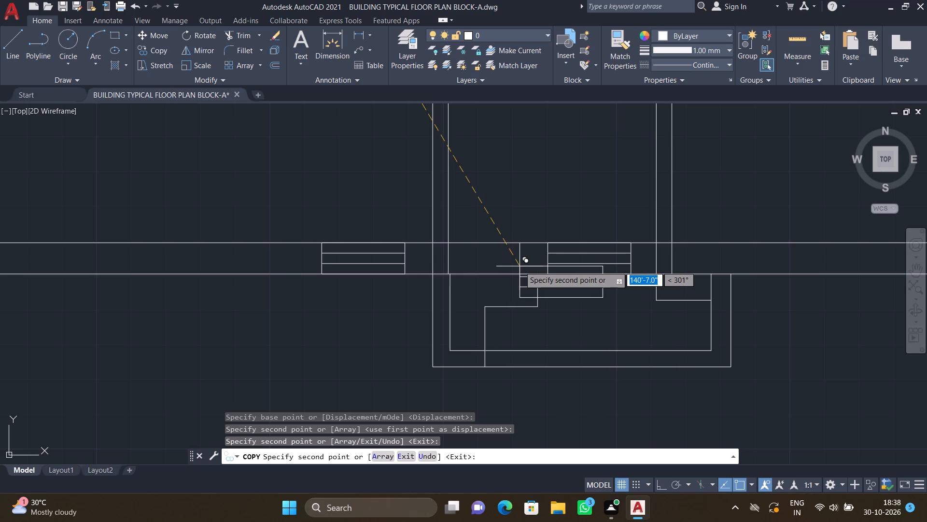
scroll(519, 266, "down", 5)
scroll(499, 127, "down", 1)
scroll(499, 131, "up", 1)
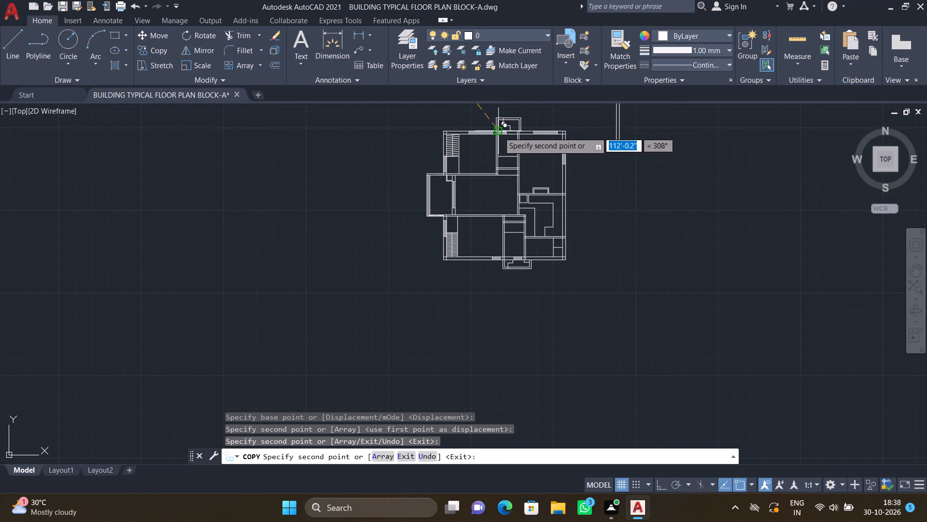
scroll(511, 130, "up", 4)
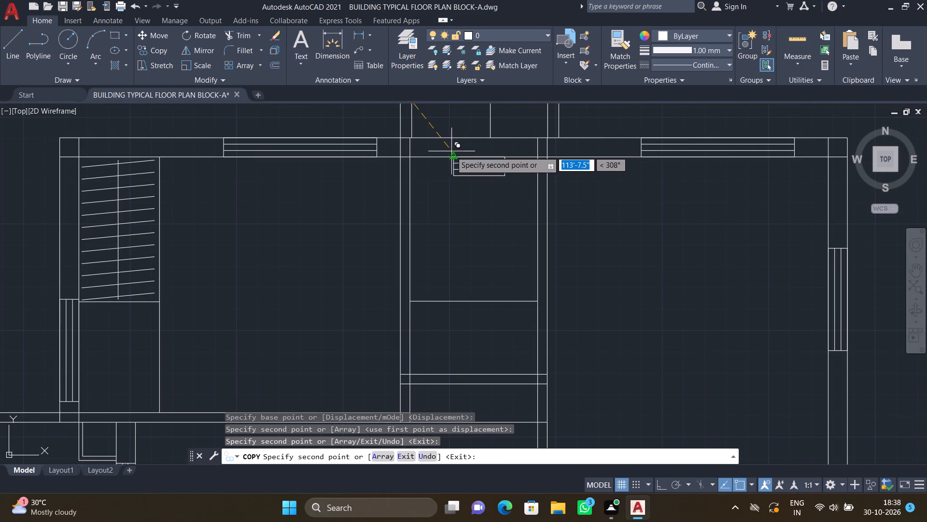
scroll(478, 137, "up", 2)
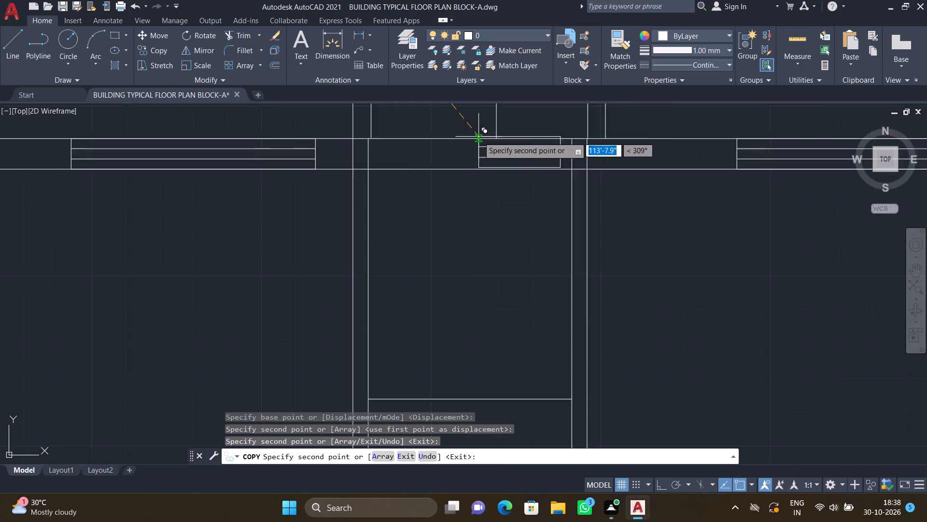
scroll(474, 146, "up", 3)
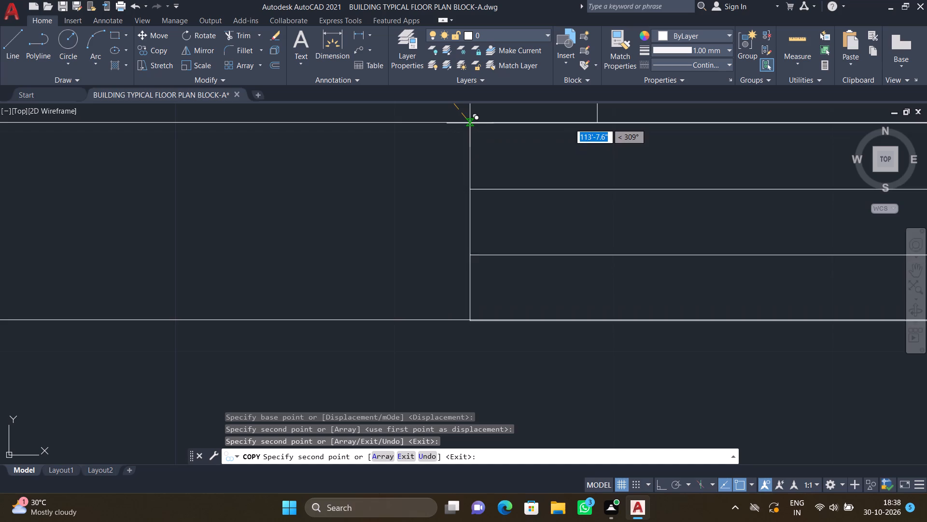
left_click(470, 123)
scroll(454, 186, "down", 5)
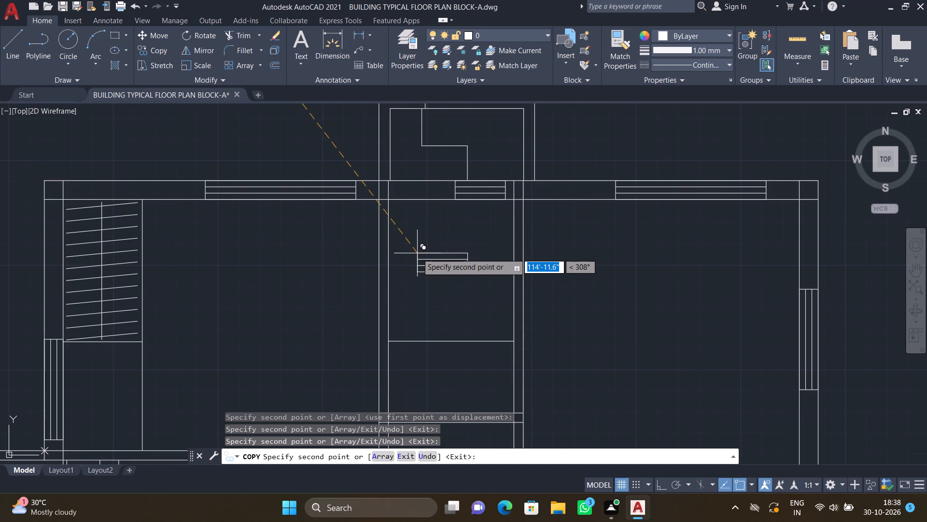
key("Return")
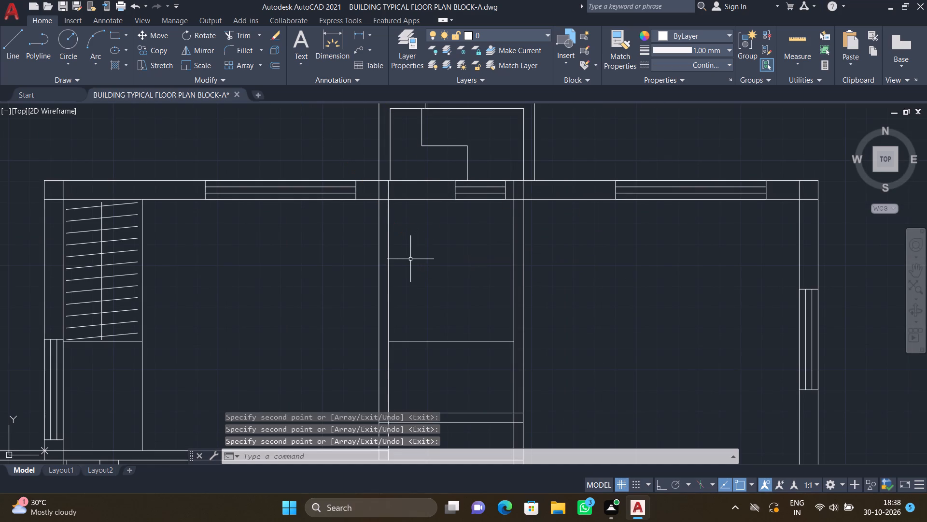
Copy the upper-left door of the large vertical-leaf door set by its jamb end into the upper-left room's bottom wall, at the right corner.
scroll(405, 306, "down", 1)
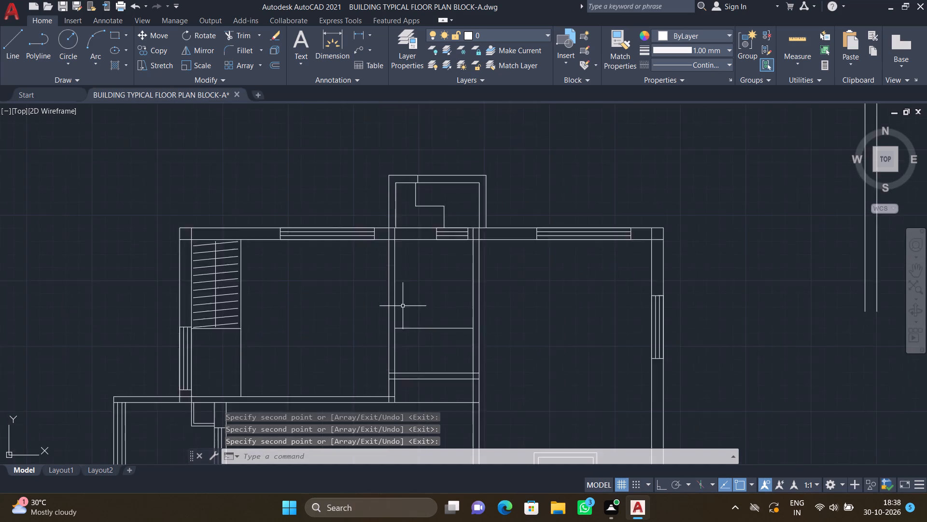
scroll(403, 306, "down", 1)
scroll(365, 330, "down", 2)
middle_click_drag(331, 345, 372, 264)
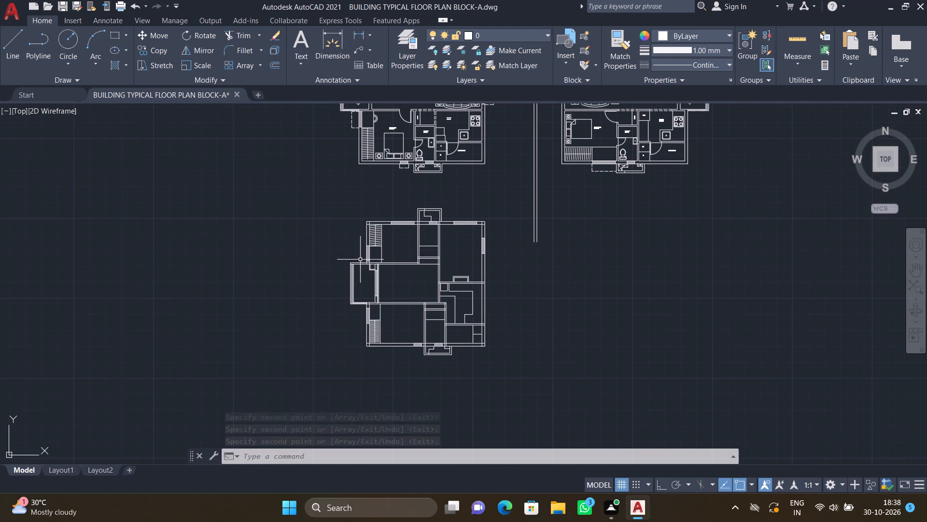
scroll(356, 236, "down", 2)
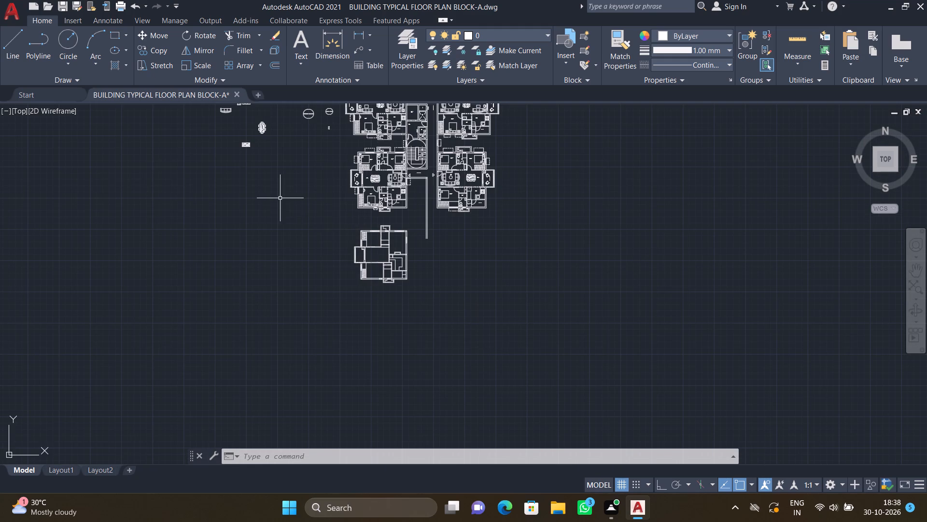
scroll(341, 193, "down", 2)
scroll(318, 139, "up", 5)
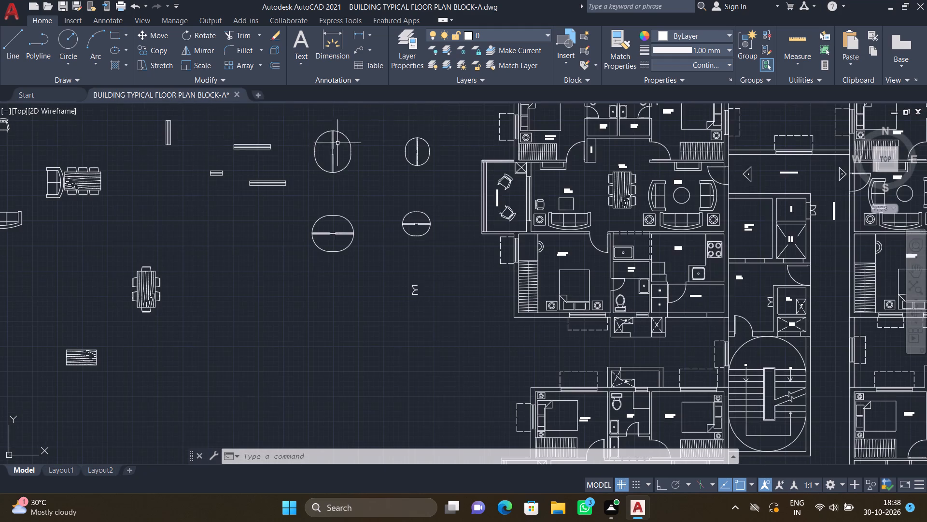
scroll(329, 137, "up", 2)
key("c")
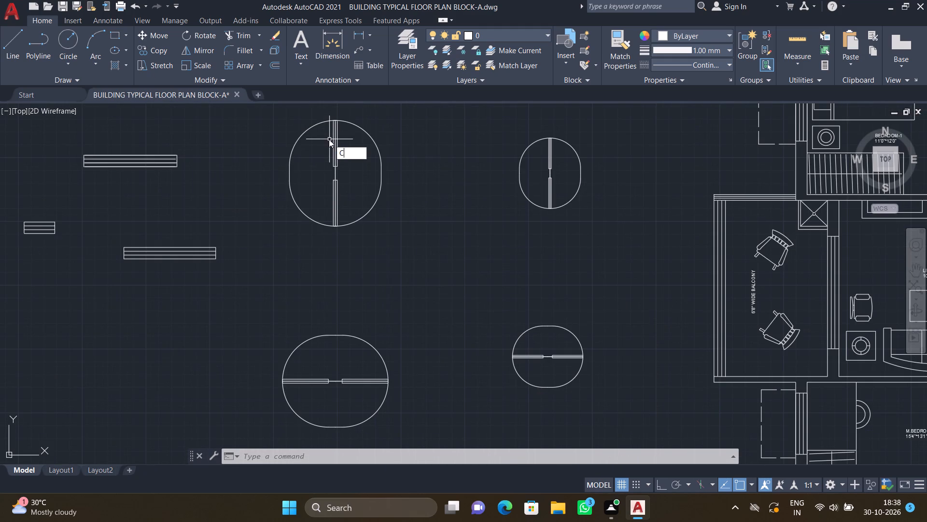
key("o")
key("Return")
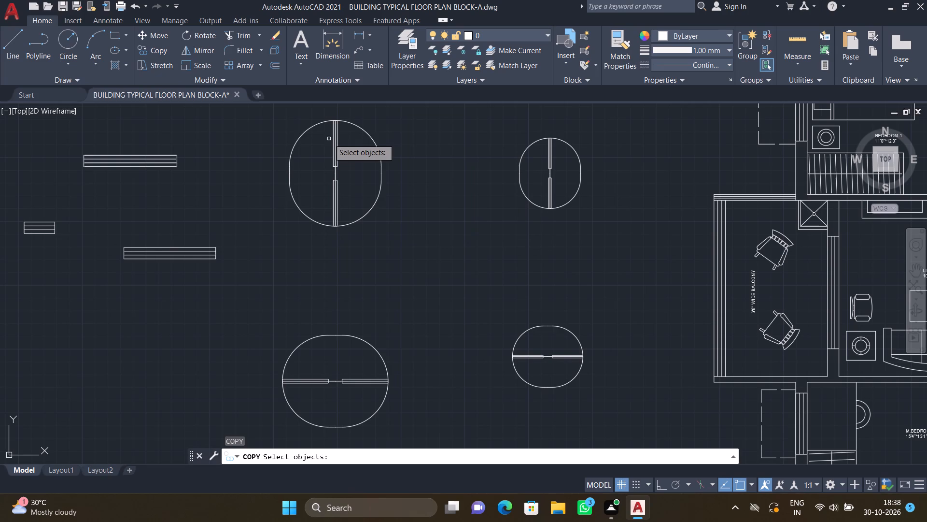
left_click(327, 121)
key("Return")
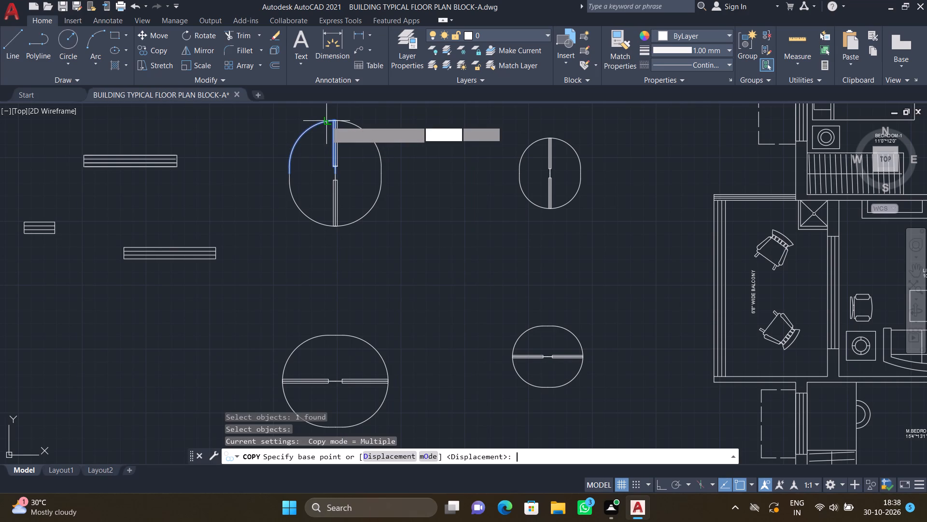
scroll(317, 163, "up", 2)
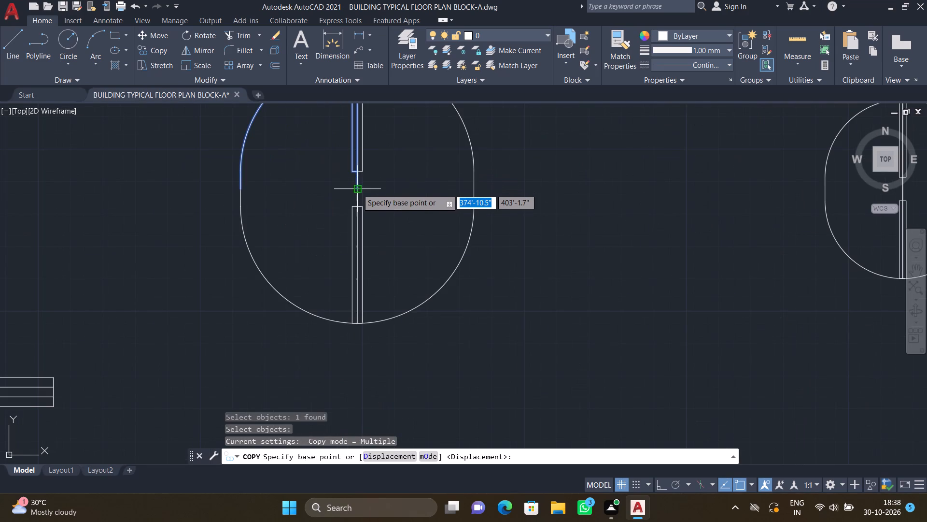
left_click(355, 185)
scroll(374, 200, "down", 3)
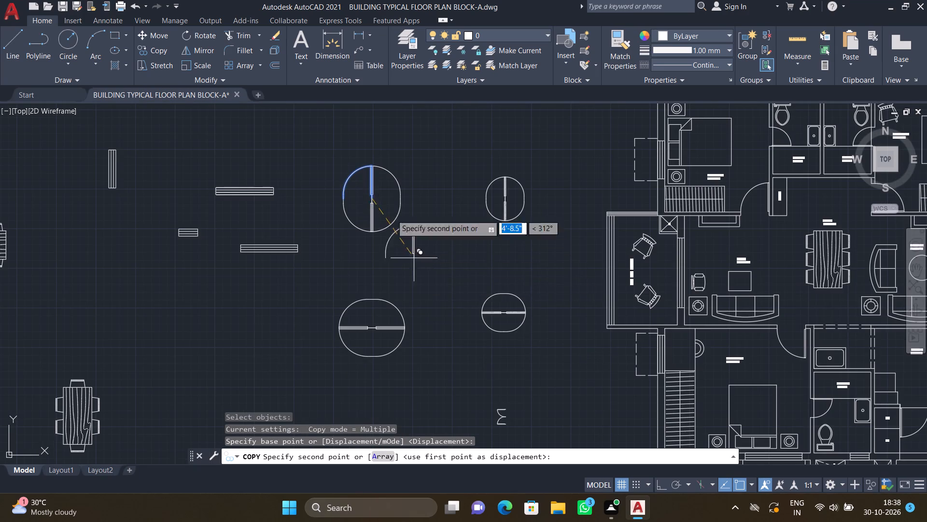
scroll(373, 190, "down", 4)
scroll(457, 317, "up", 1)
scroll(461, 360, "up", 2)
middle_click_drag(439, 335, 423, 218)
middle_click_drag(446, 340, 445, 218)
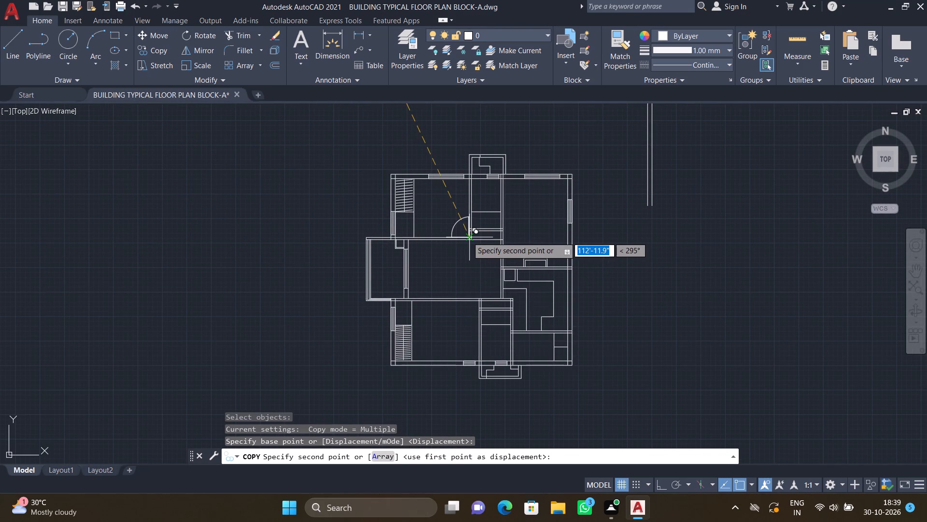
scroll(467, 234, "up", 5)
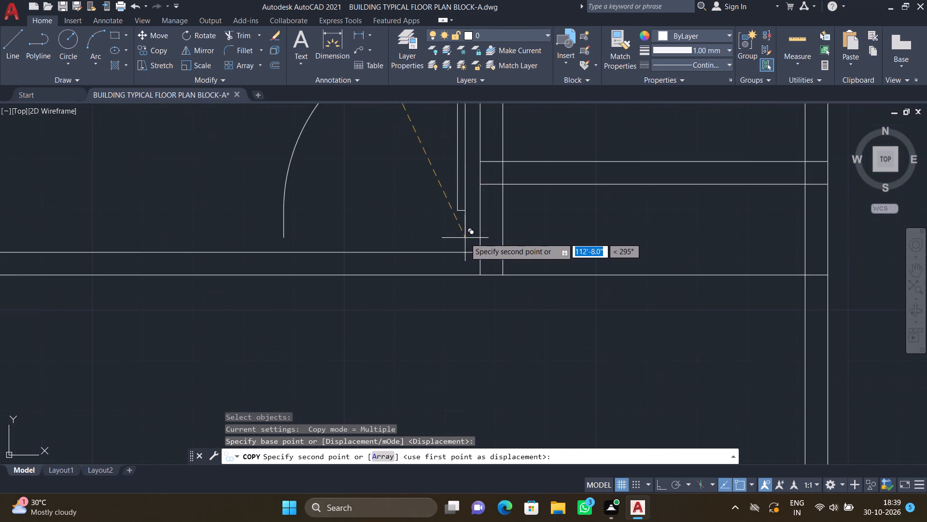
scroll(481, 251, "up", 2)
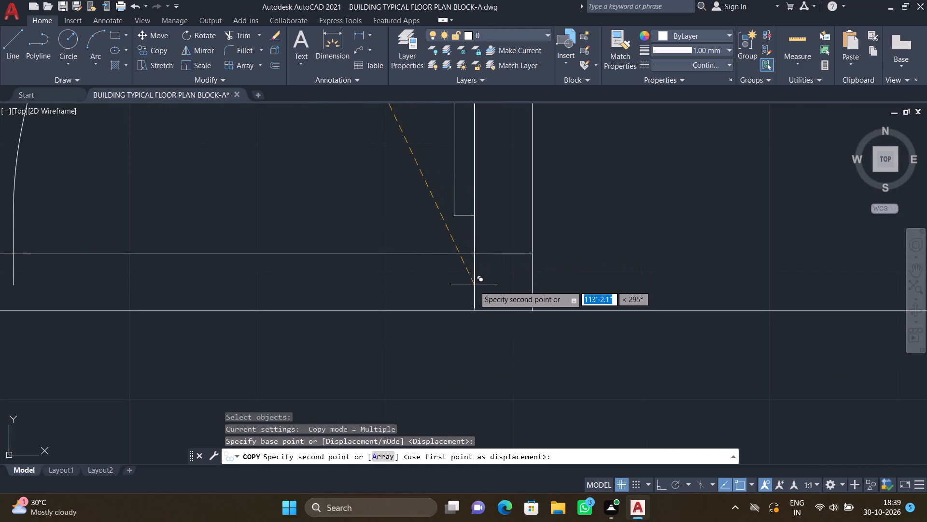
left_click(472, 312)
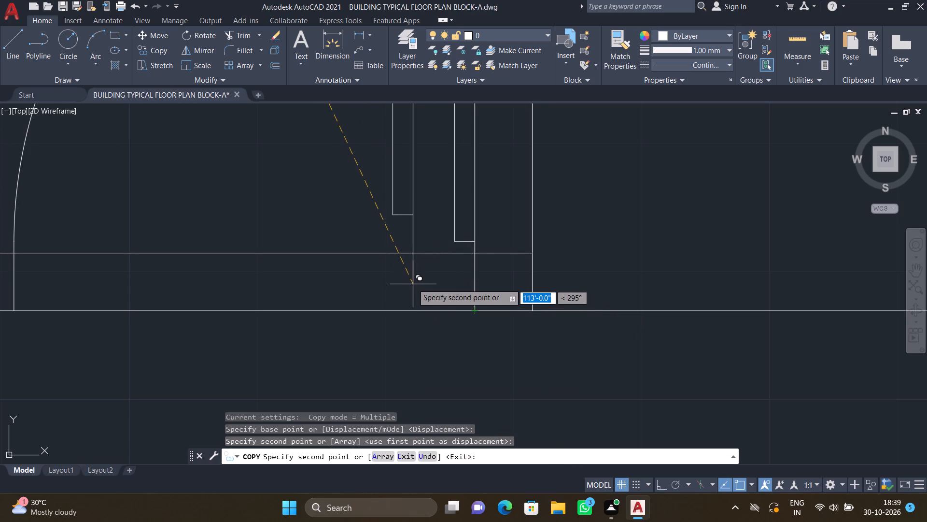
key("Return")
Move the copied door by its jamb end a short distance left along the bottom wall, clear of the room's corner.
scroll(410, 288, "down", 2)
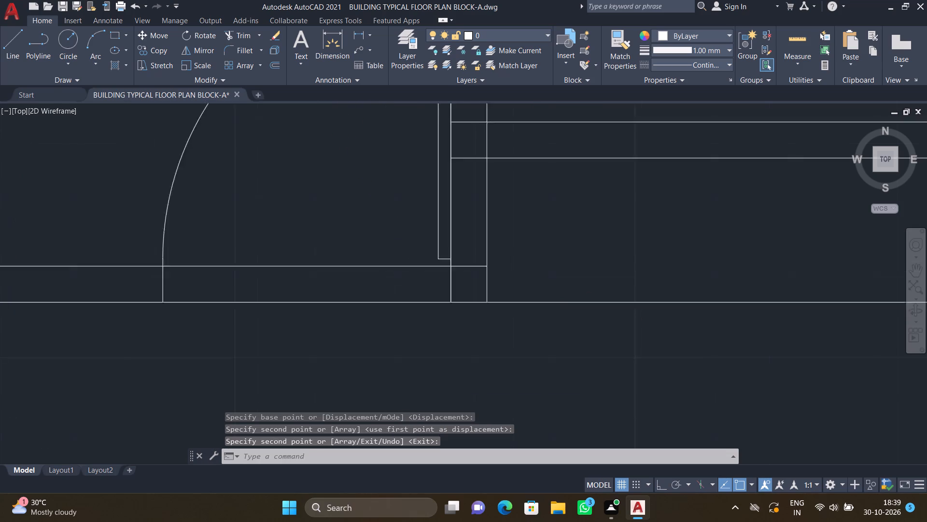
scroll(410, 288, "down", 1)
scroll(427, 281, "up", 2)
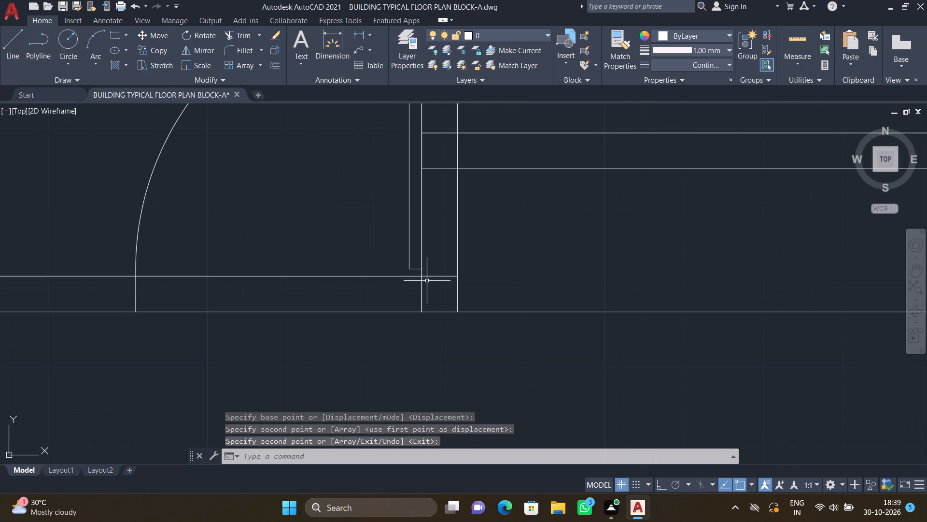
scroll(421, 302, "up", 1)
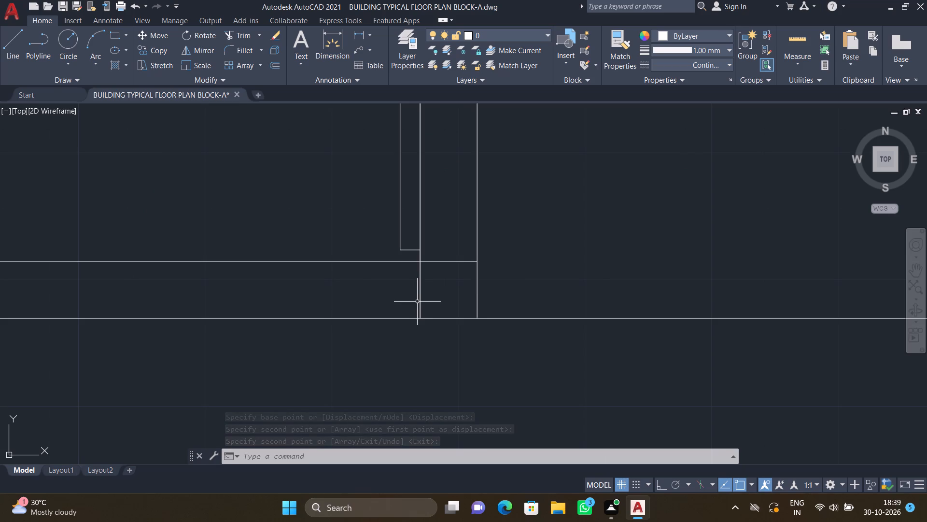
key("m")
key("Return")
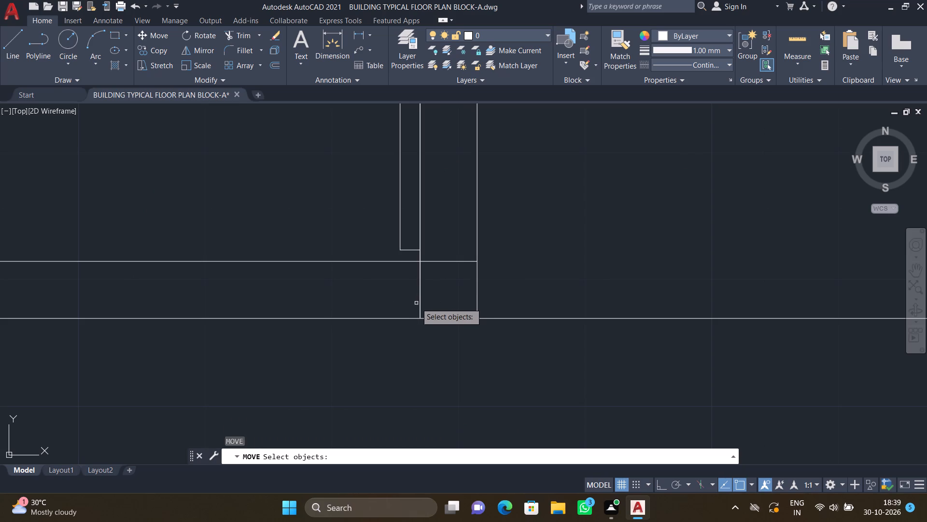
left_click(419, 305)
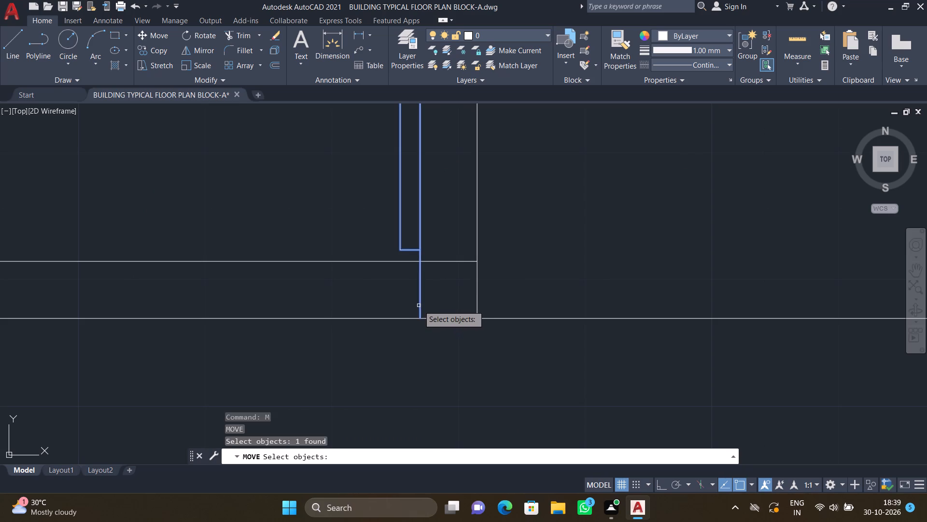
key("Return")
scroll(419, 308, "up", 2)
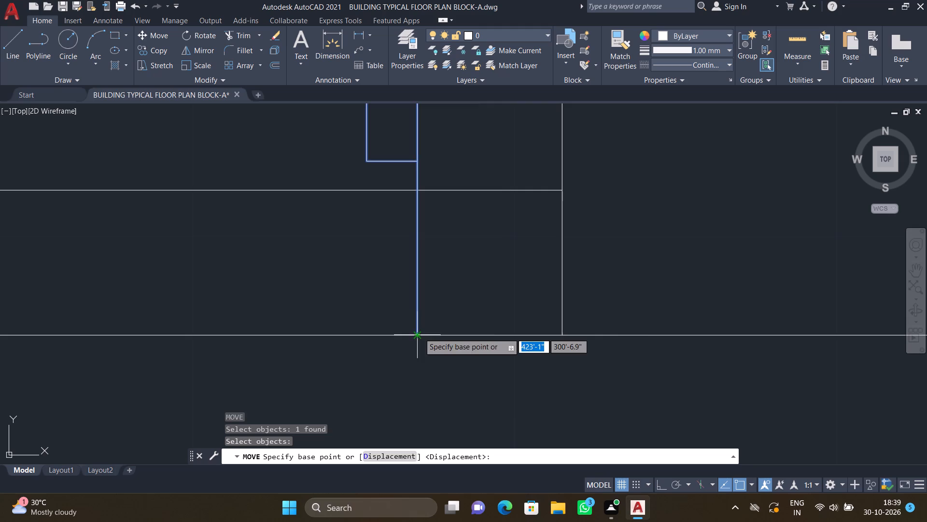
left_click(419, 333)
scroll(380, 319, "down", 4)
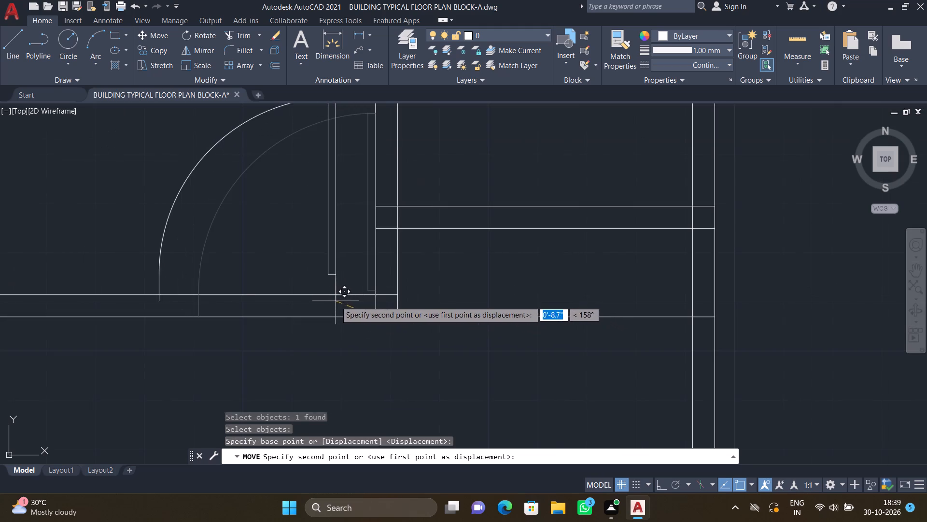
middle_click_drag(338, 300, 389, 302)
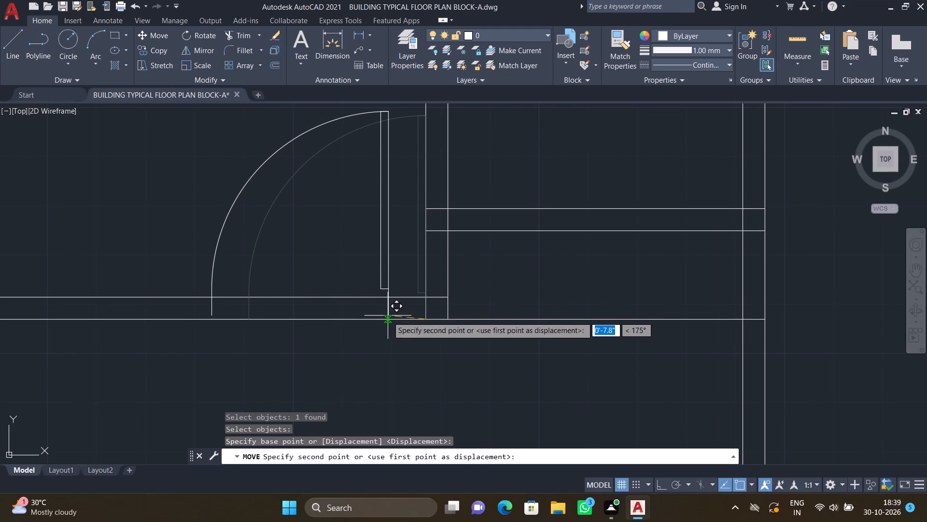
scroll(388, 318, "up", 2)
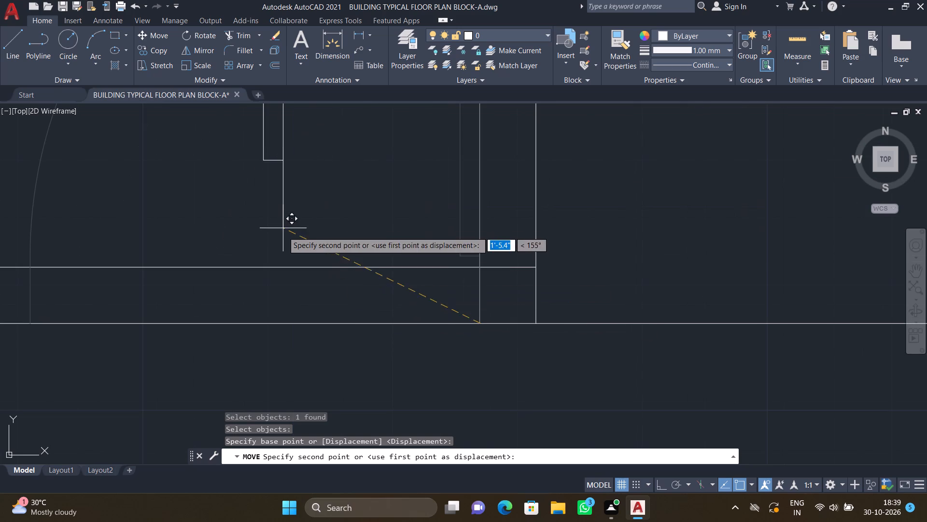
left_click(375, 323)
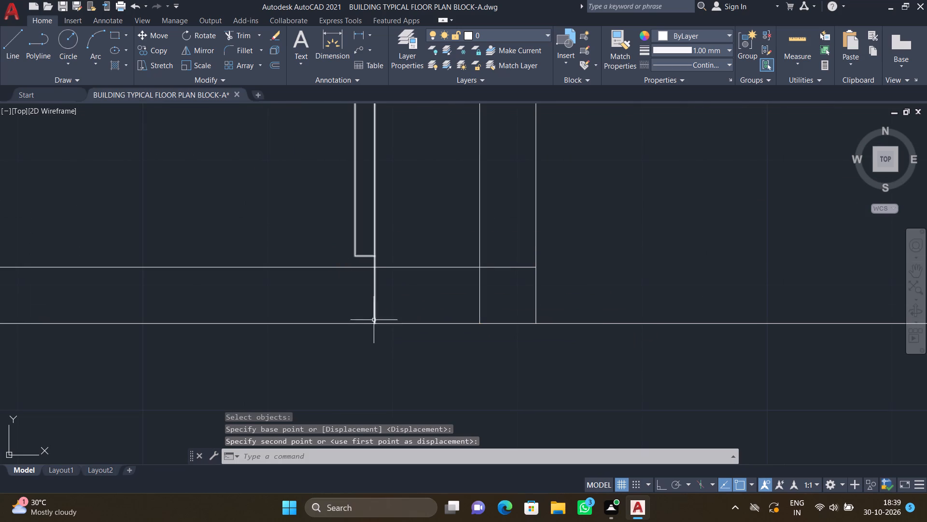
Copy the upper-left door of the large horizontal-leaf door set by its jamb end onto the upper-right room's right outer wall, above the bottom corner.
scroll(355, 304, "down", 4)
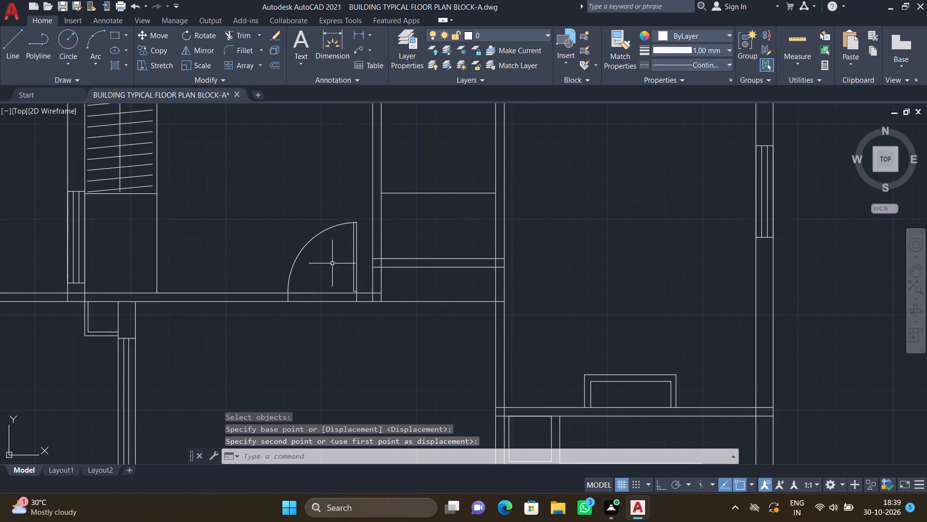
scroll(329, 261, "down", 4)
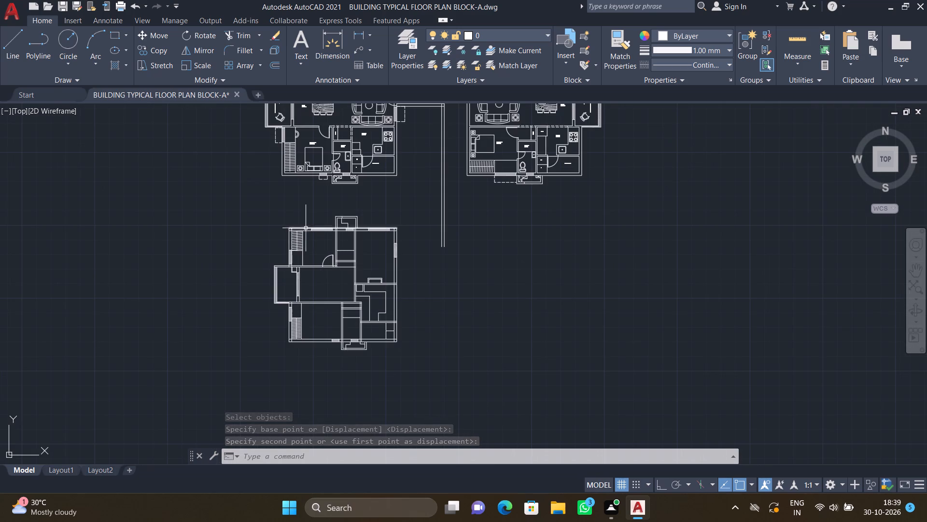
scroll(438, 291, "down", 3)
scroll(336, 162, "up", 3)
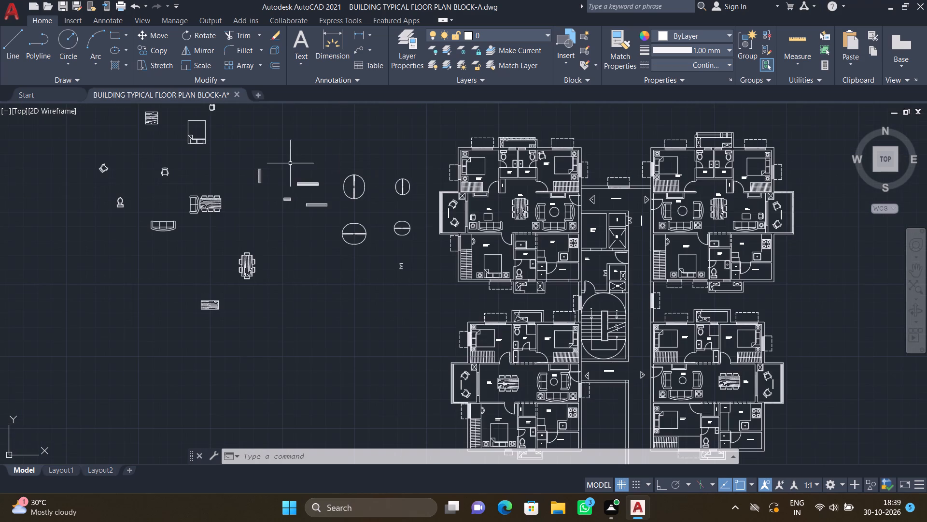
scroll(371, 247, "up", 2)
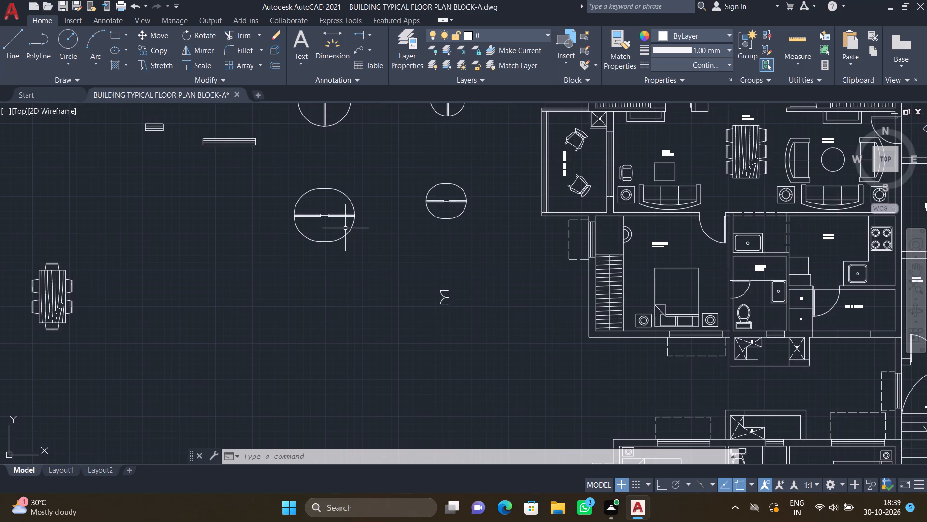
key("c")
key("o")
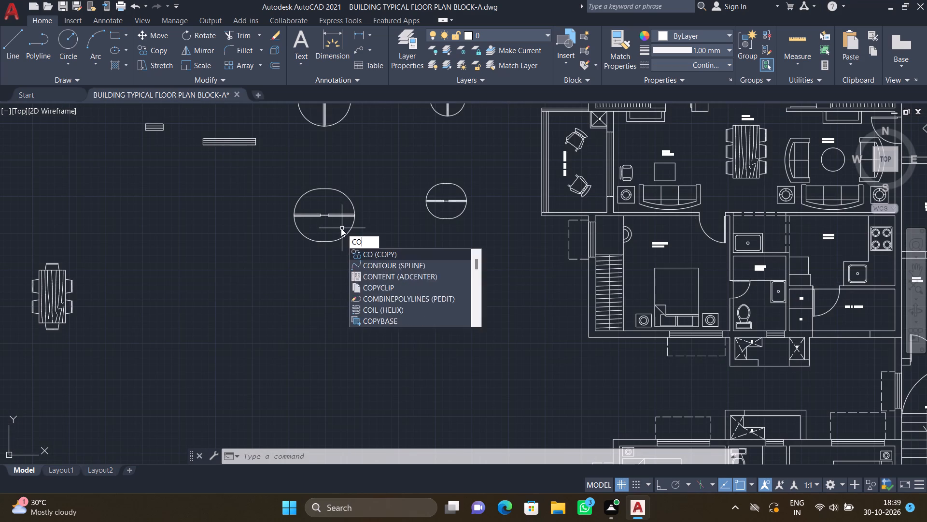
key("Return")
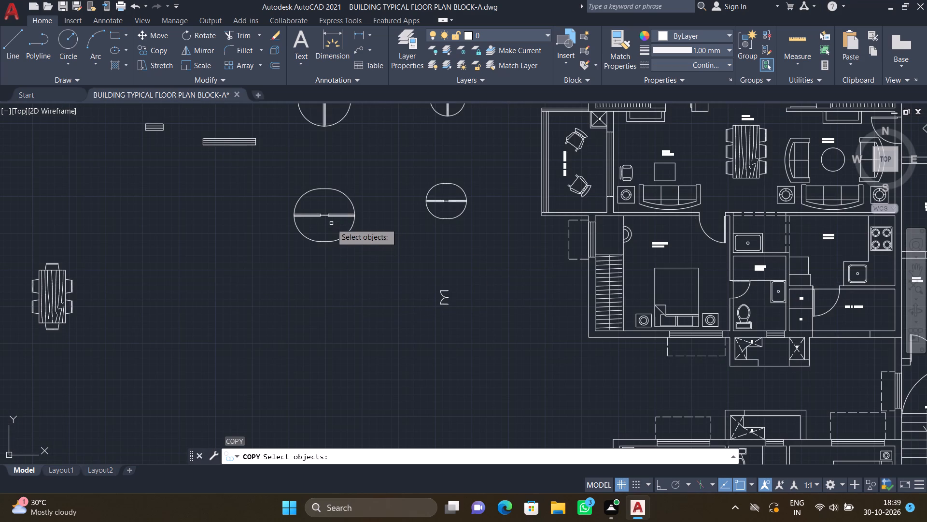
left_click(308, 192)
key("Return")
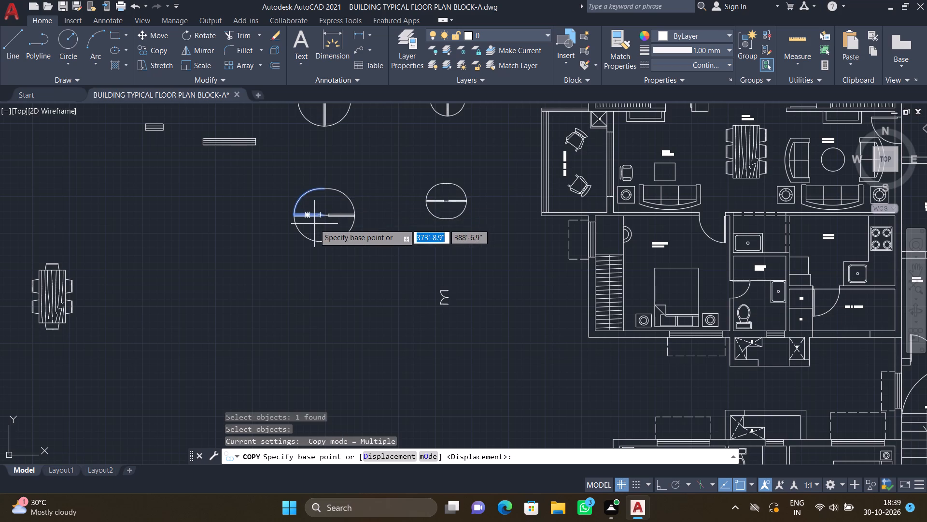
scroll(314, 224, "up", 2)
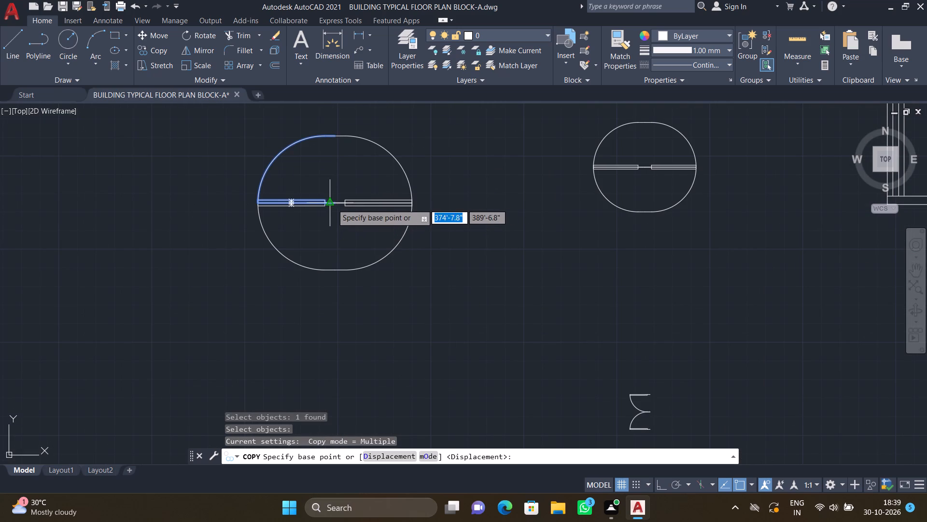
left_click(334, 203)
scroll(364, 246, "down", 3)
middle_click_drag(351, 258, 309, 219)
scroll(309, 219, "down", 2)
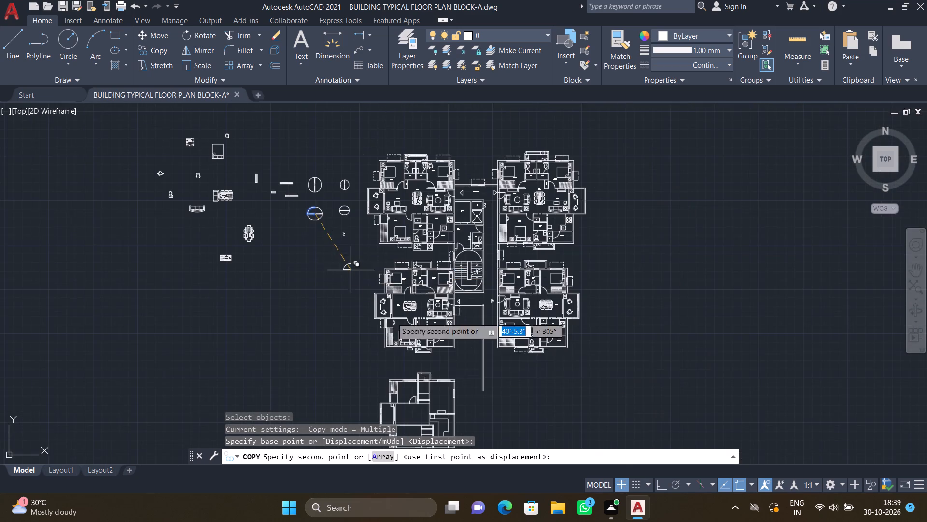
middle_click_drag(410, 370, 398, 168)
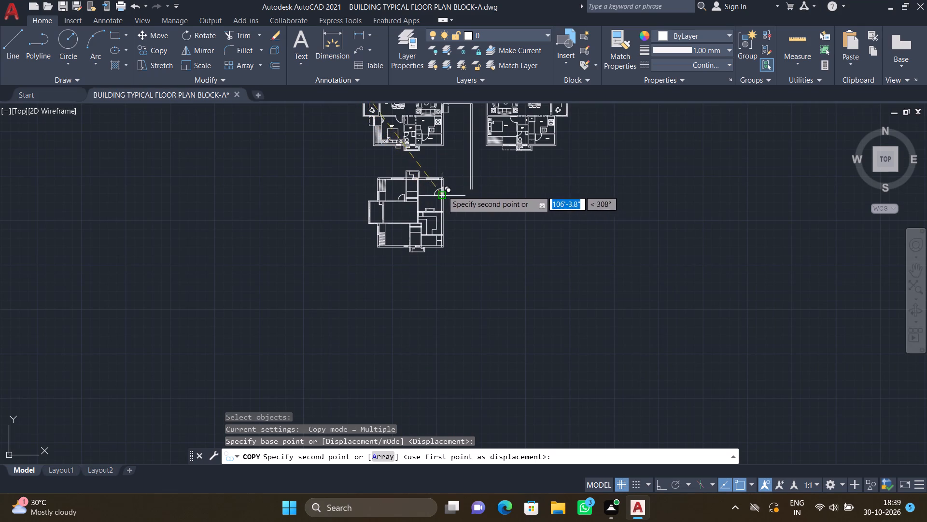
scroll(447, 187, "up", 2)
scroll(429, 246, "up", 3)
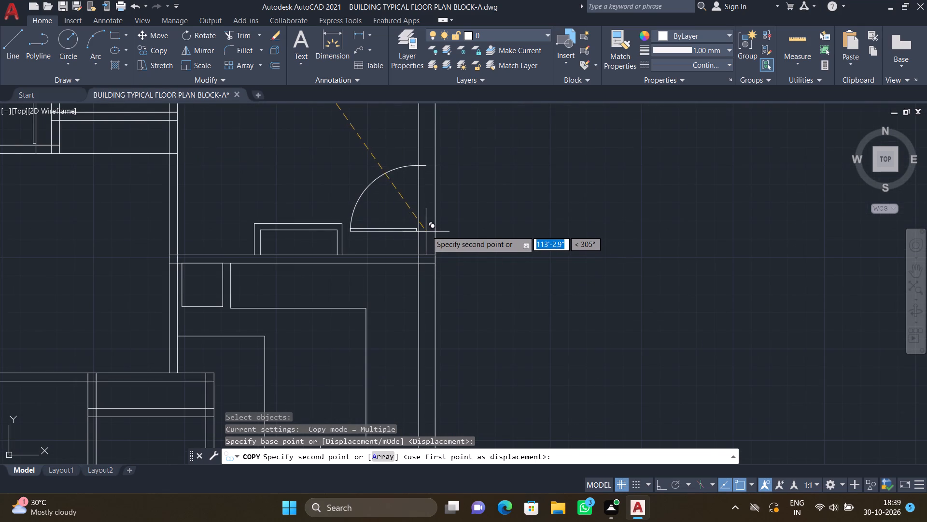
scroll(428, 233, "up", 2)
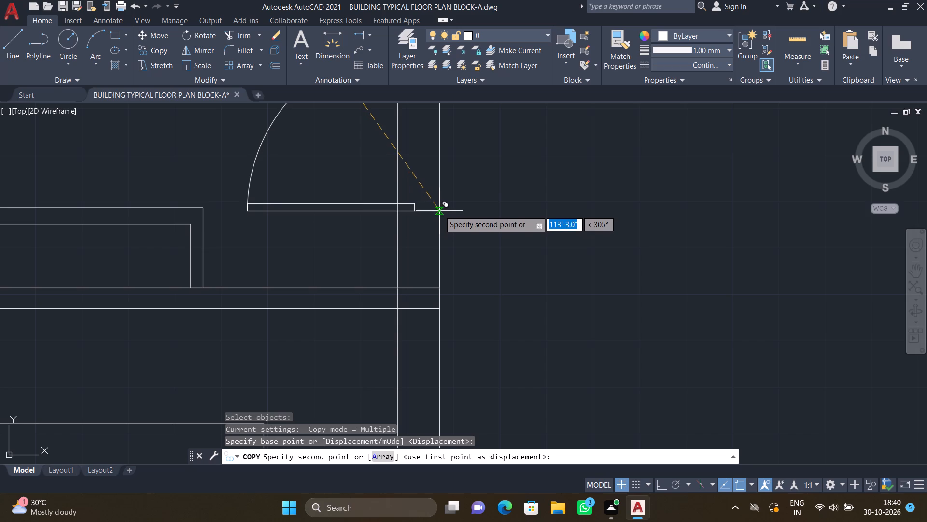
left_click(439, 209)
key("Return")
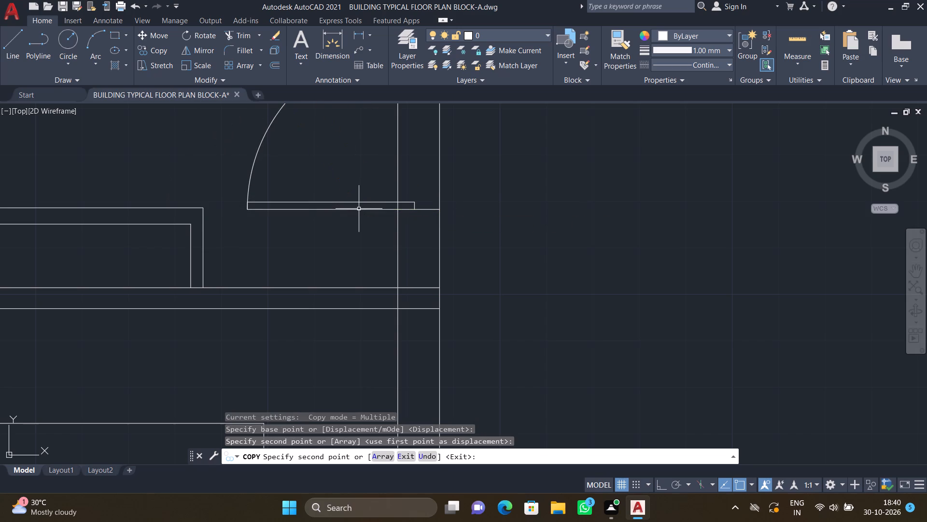
Copy the upper-right door of the small horizontal-leaf door set by its jamb end into the narrow room between the two upper rooms.
scroll(335, 217, "down", 4)
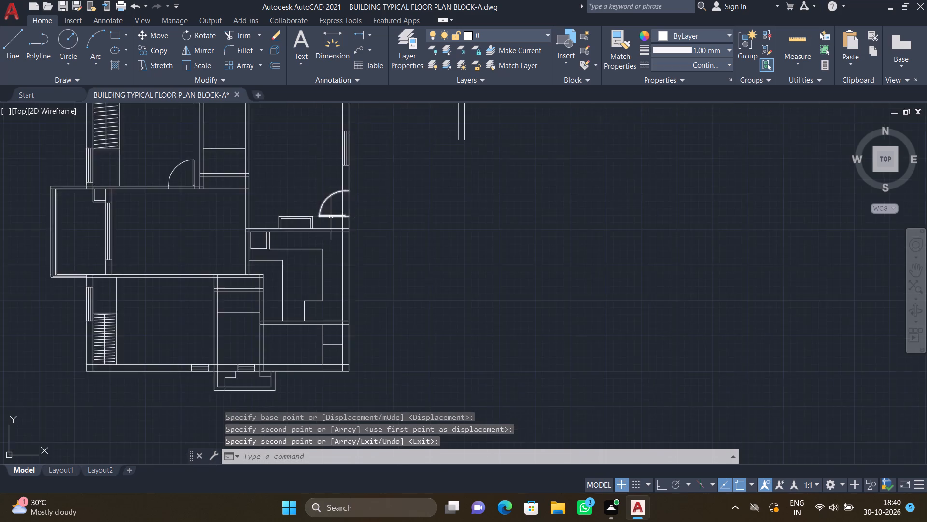
scroll(298, 203, "down", 6)
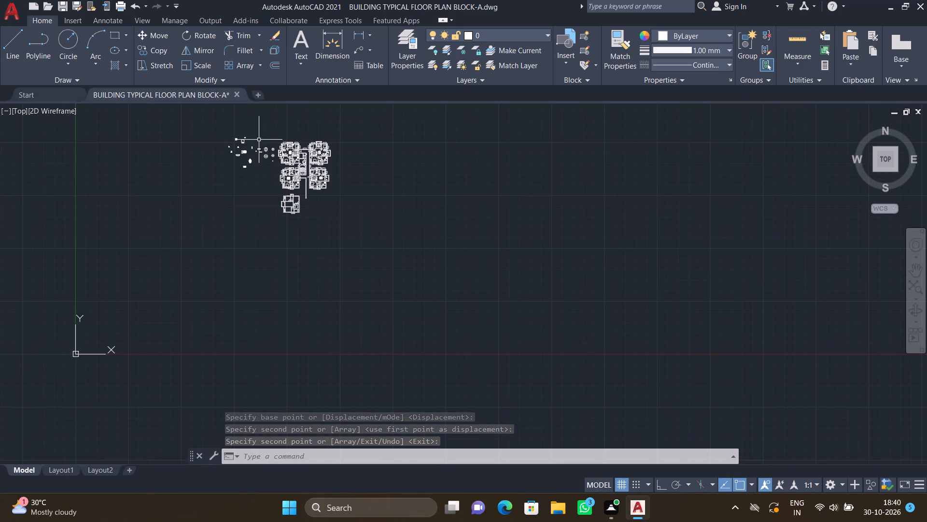
scroll(259, 143, "up", 3)
scroll(293, 168, "up", 3)
type("CO")
key("Return")
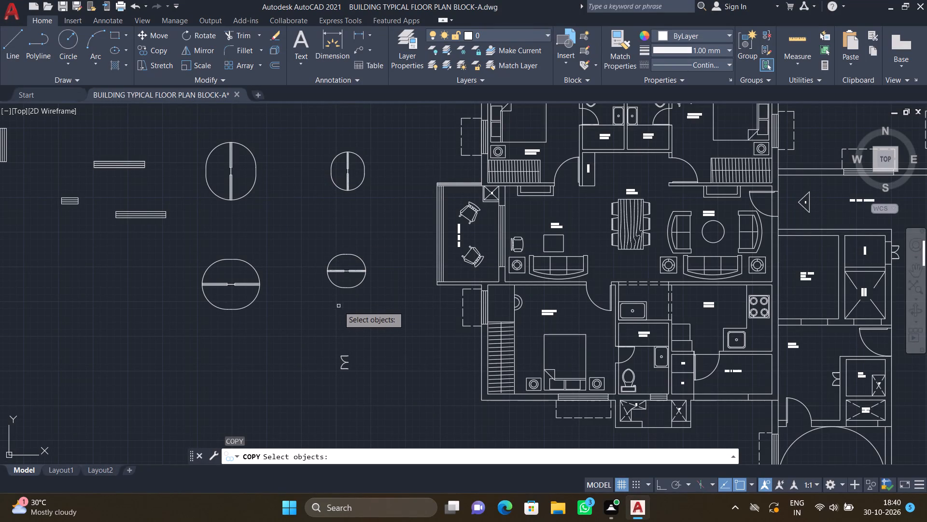
scroll(359, 276, "up", 1)
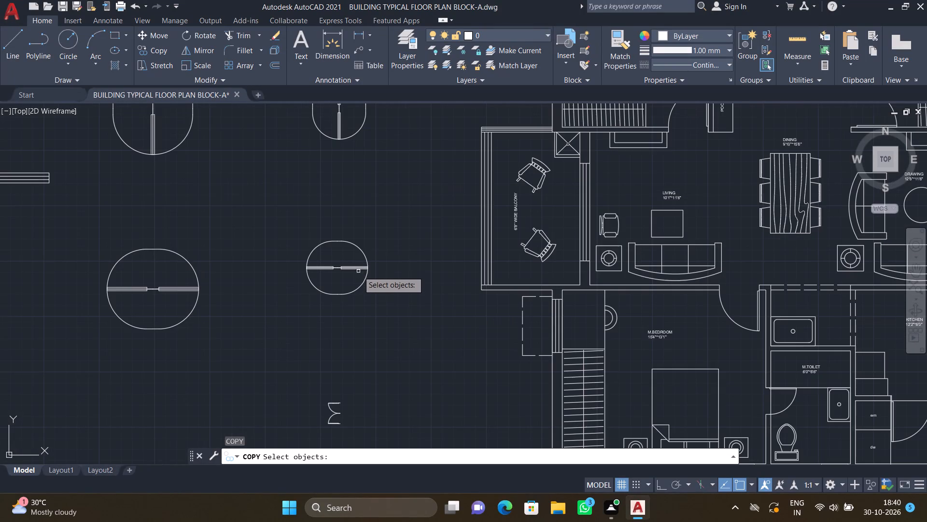
left_click(364, 251)
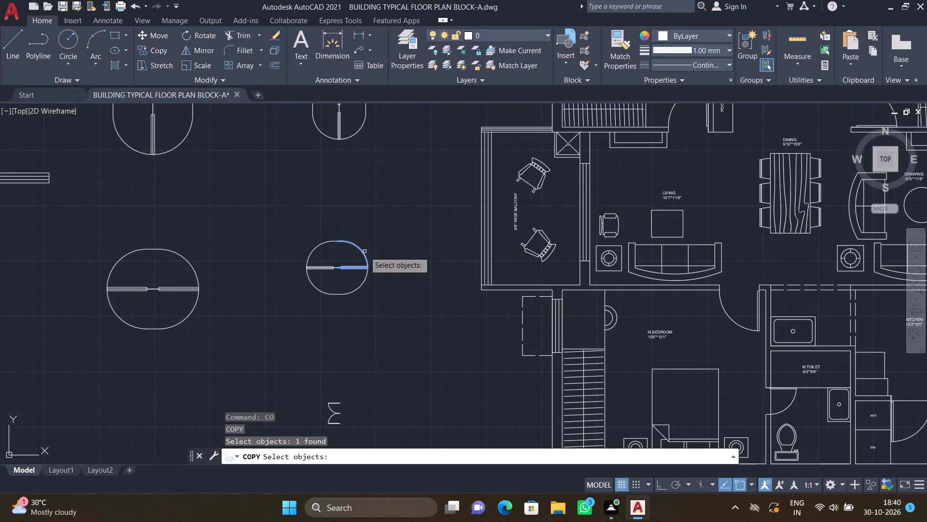
key("Return")
scroll(328, 266, "up", 2)
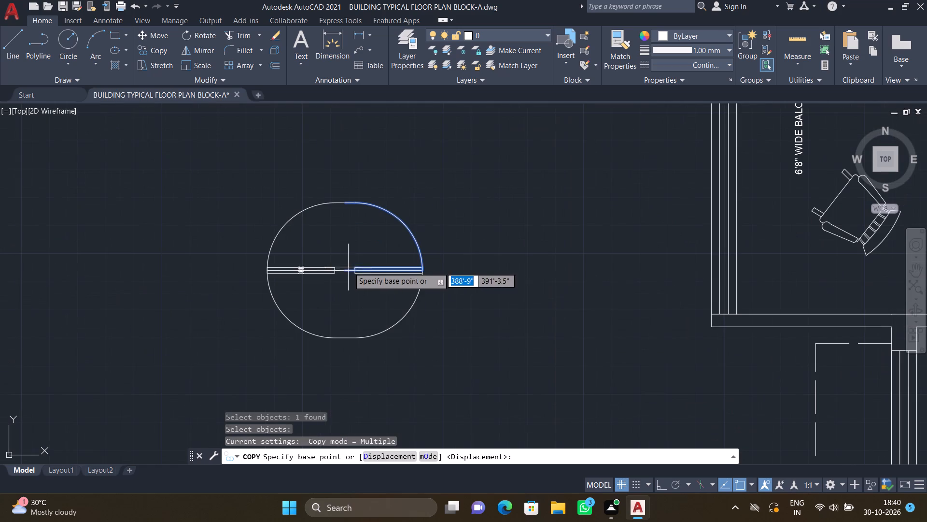
left_click(350, 270)
scroll(411, 325, "down", 3)
middle_click_drag(401, 295, 360, 226)
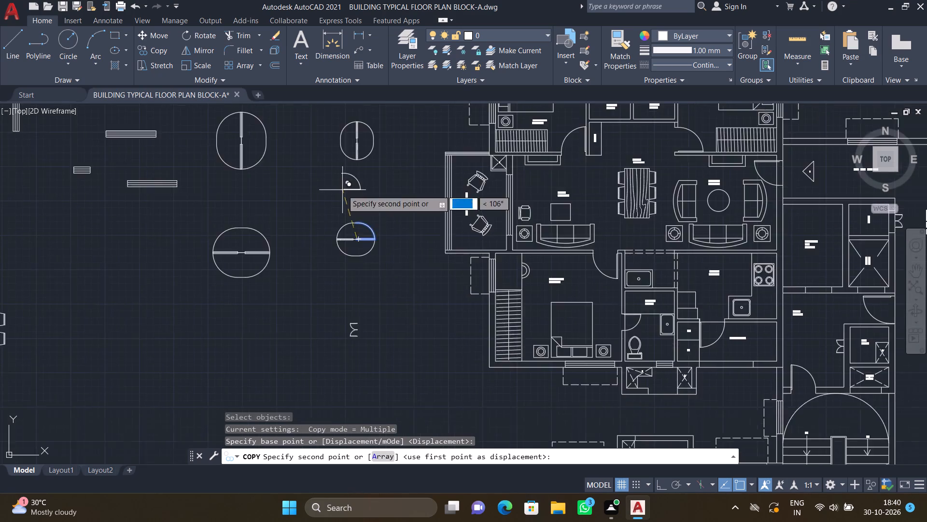
scroll(344, 189, "down", 2)
scroll(399, 184, "down", 2)
scroll(466, 420, "up", 3)
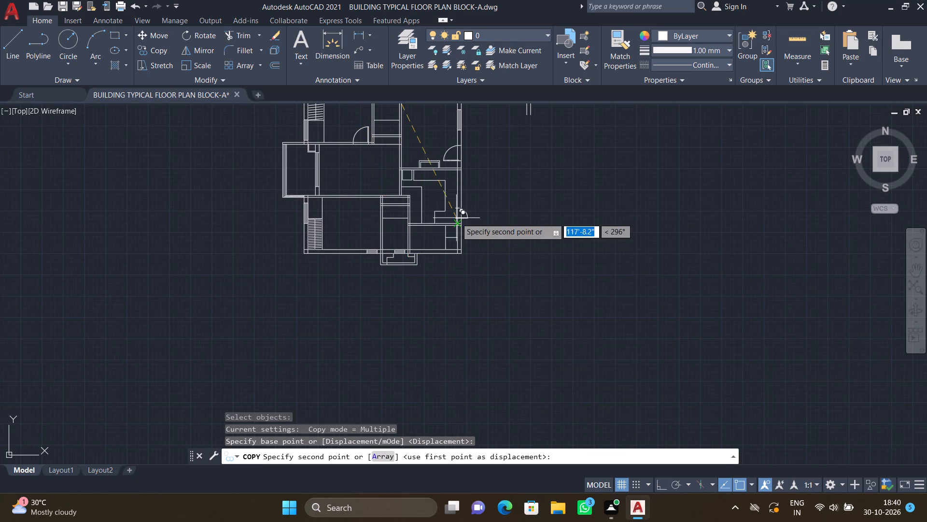
scroll(368, 117, "down", 2)
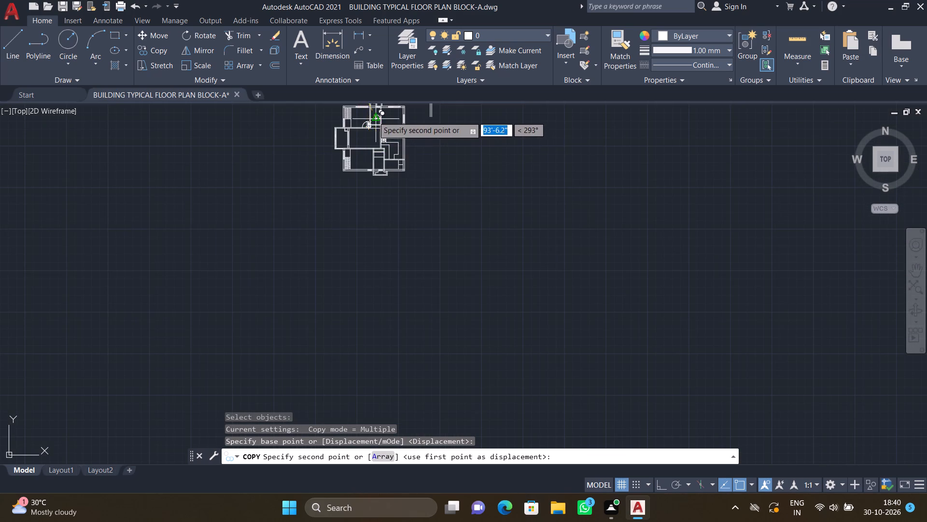
scroll(369, 109, "up", 2)
middle_click_drag(390, 211, 394, 230)
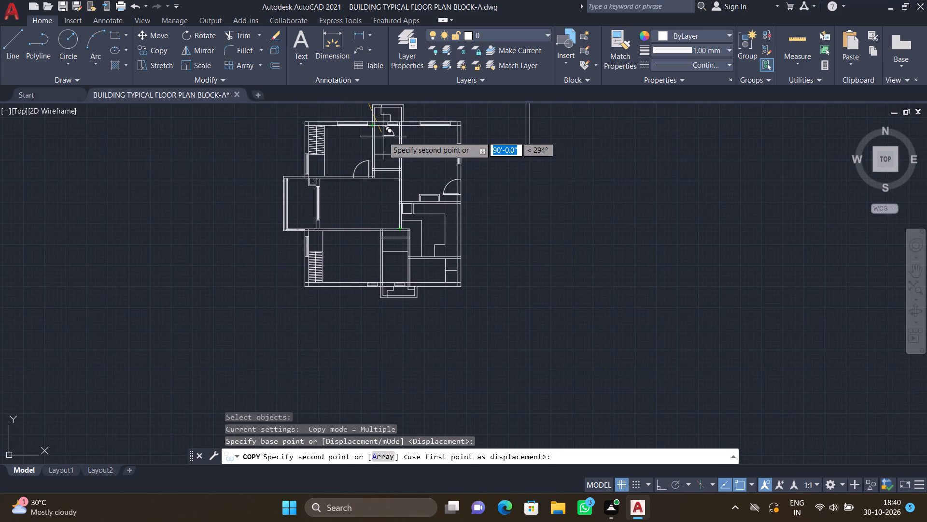
scroll(378, 141, "up", 2)
middle_click_drag(378, 152, 412, 207)
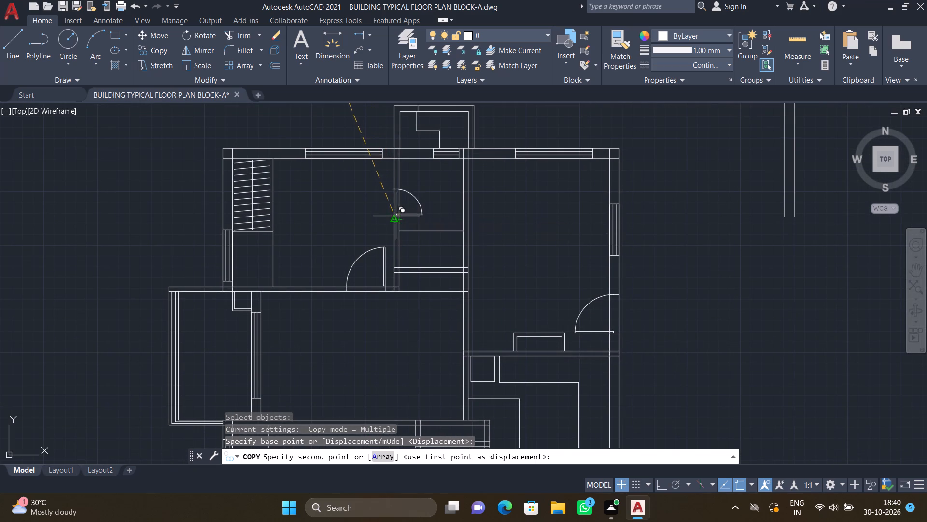
scroll(396, 223, "up", 4)
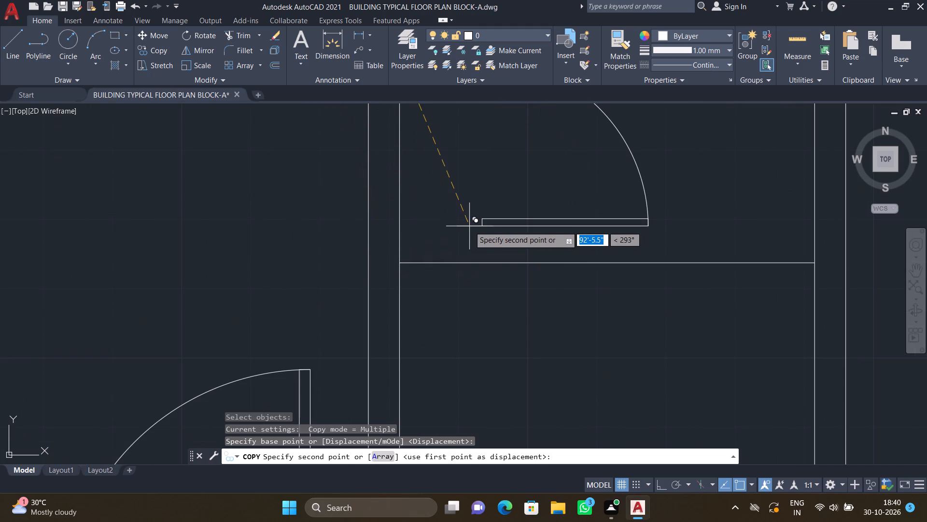
left_click(471, 226)
key("Return")
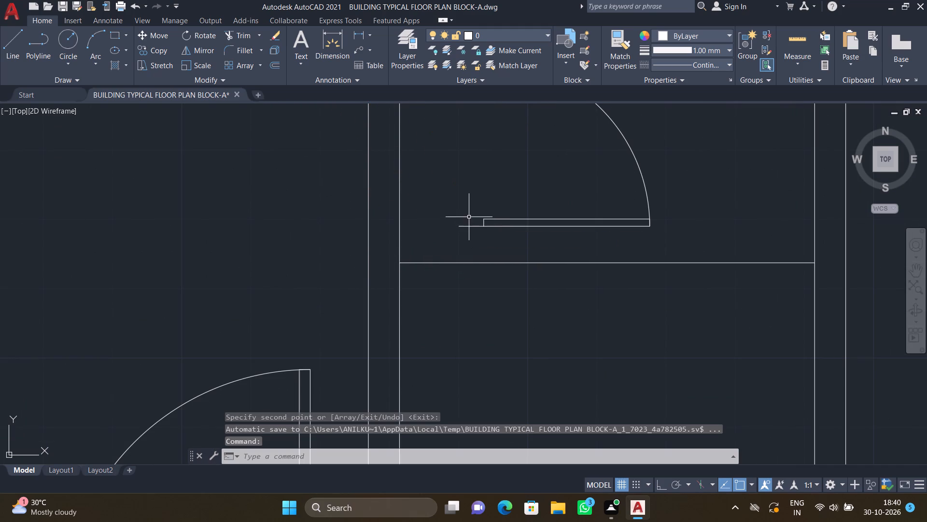
Extend the narrow room's horizontal line below the copied door through its left wall to the wall's far face.
key("e")
key("x")
key("Return")
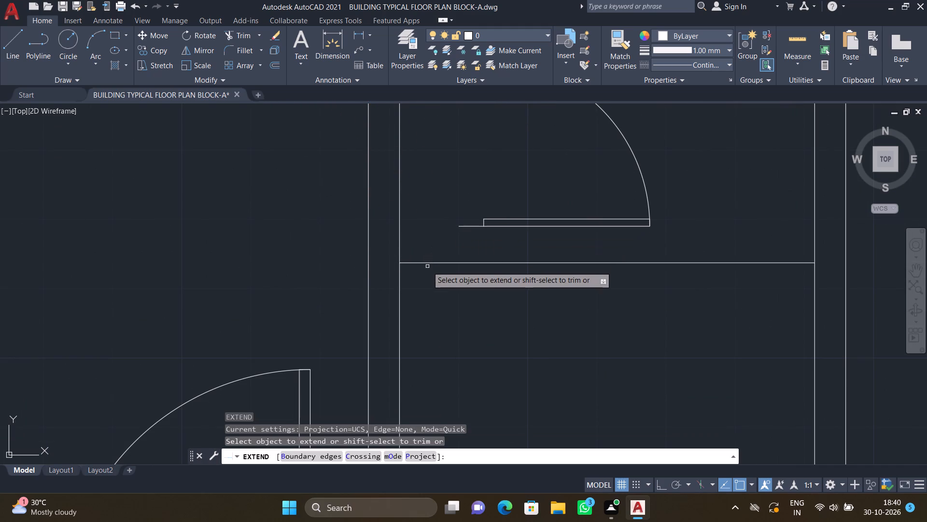
left_click(425, 263)
key("Return")
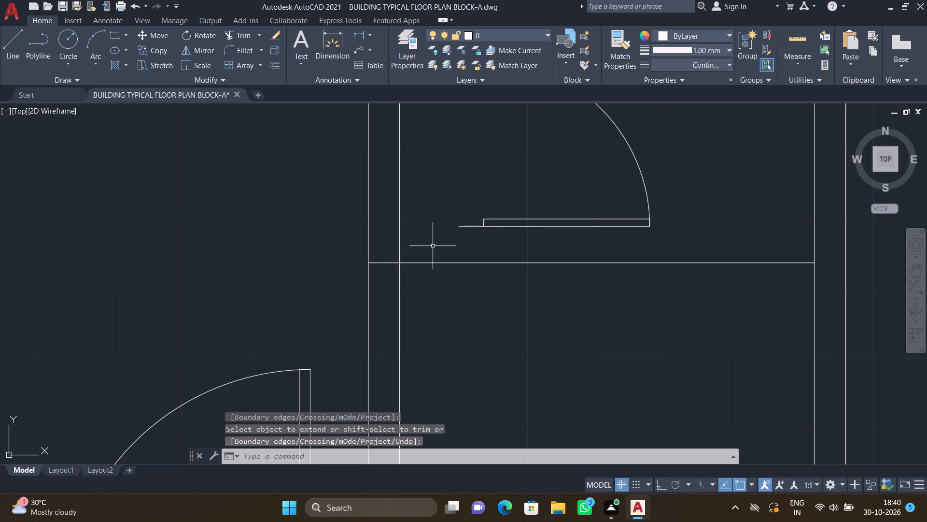
Move the small door by its jamb end onto the far face of the narrow room's left wall, just above the extended line.
key("m")
key("Return")
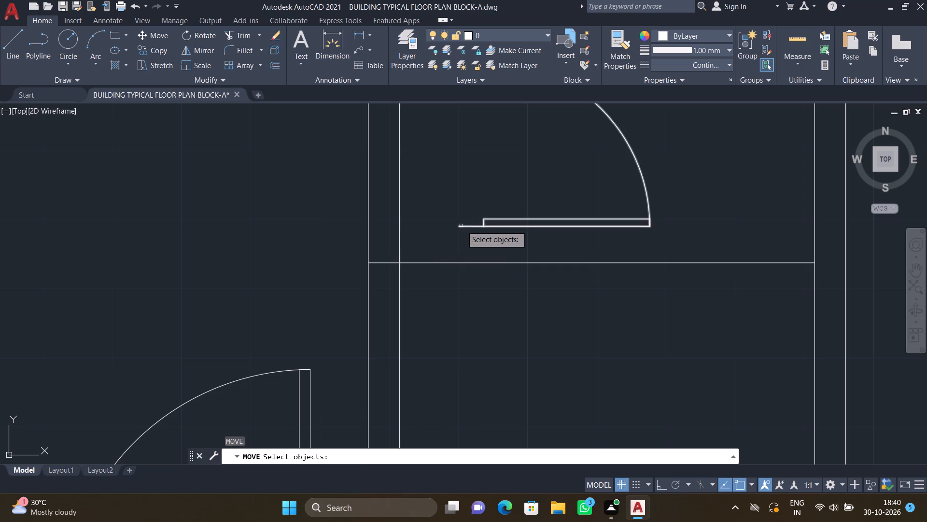
left_click(466, 226)
key("Return")
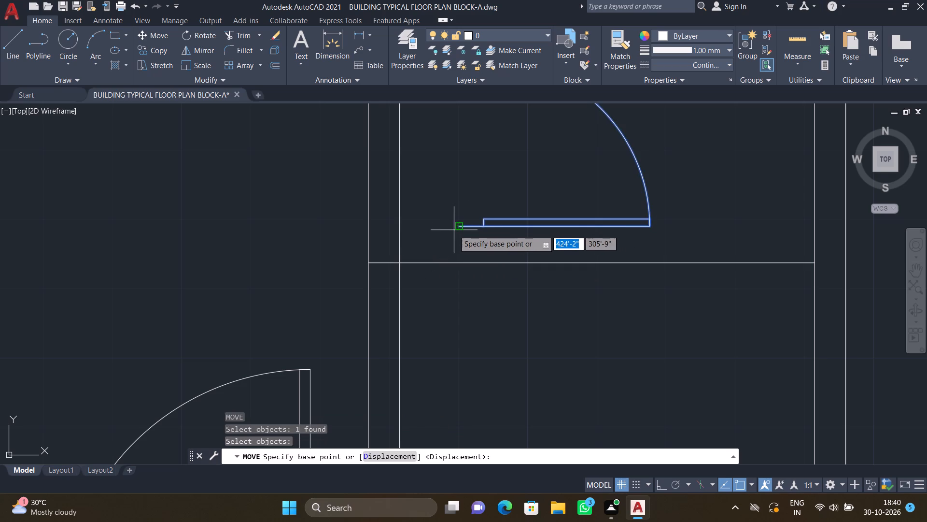
scroll(454, 230, "up", 1)
left_click(459, 219)
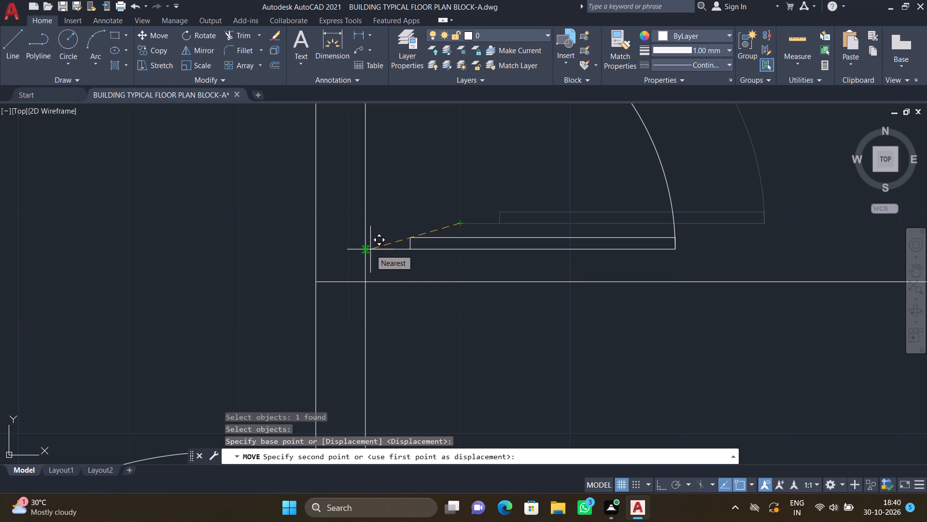
scroll(341, 266, "up", 1)
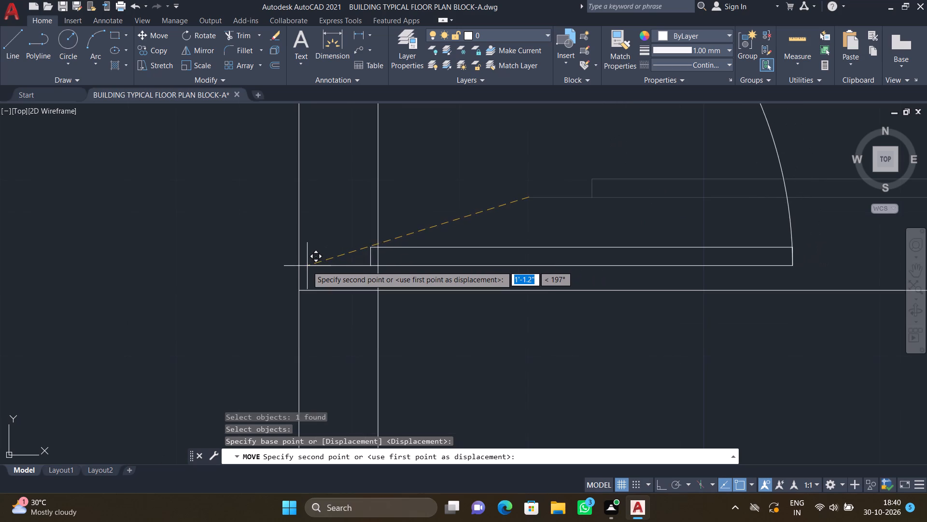
scroll(307, 266, "up", 2)
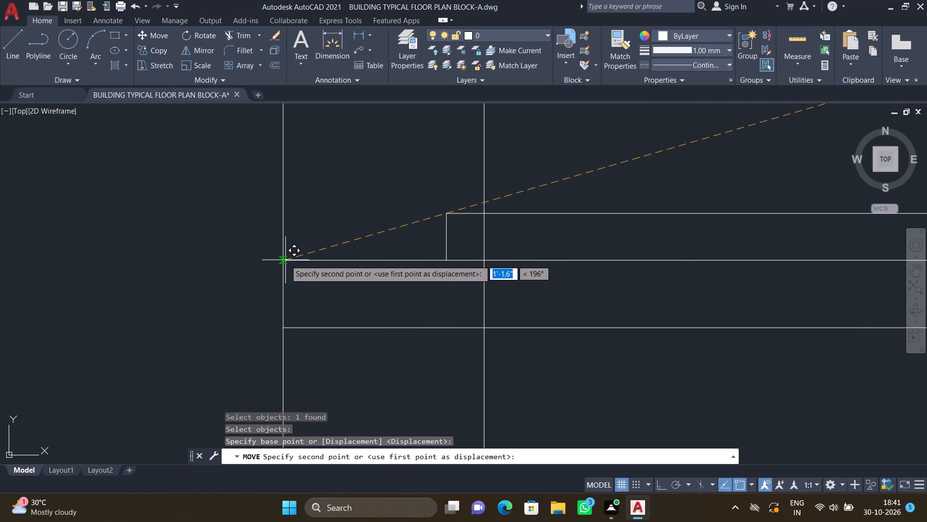
left_click(285, 260)
scroll(386, 247, "down", 3)
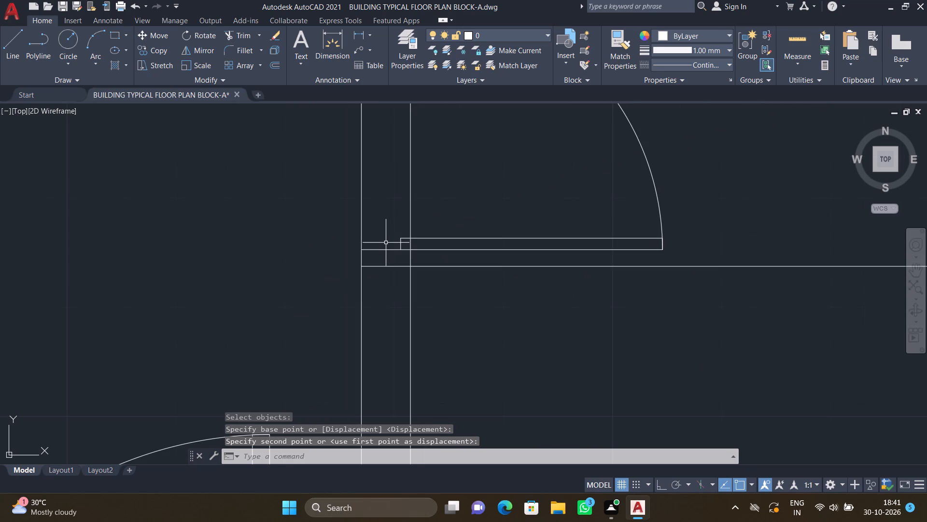
scroll(379, 249, "down", 3)
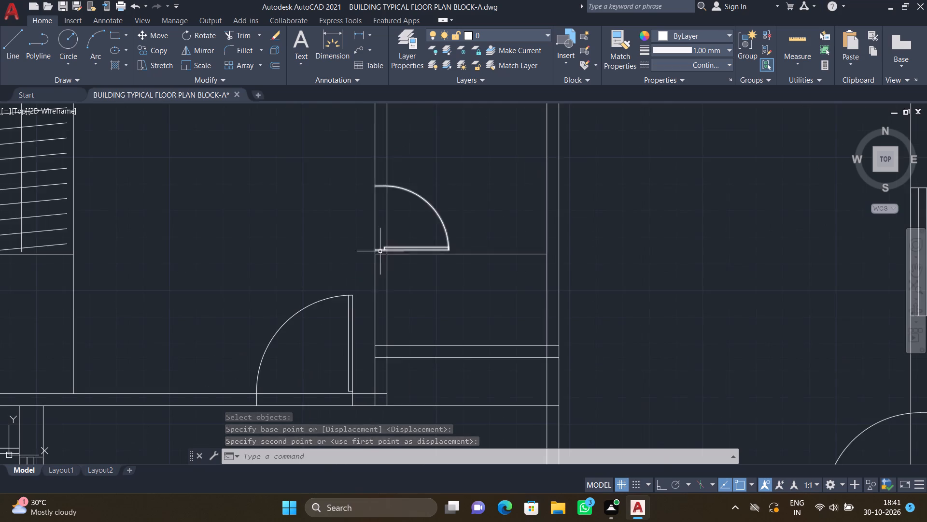
Copy the lower-left door of the large vertical-leaf door set onto the lower-left room's top wall, near its right end.
scroll(376, 268, "down", 3)
middle_click_drag(253, 235, 401, 265)
scroll(401, 265, "down", 3)
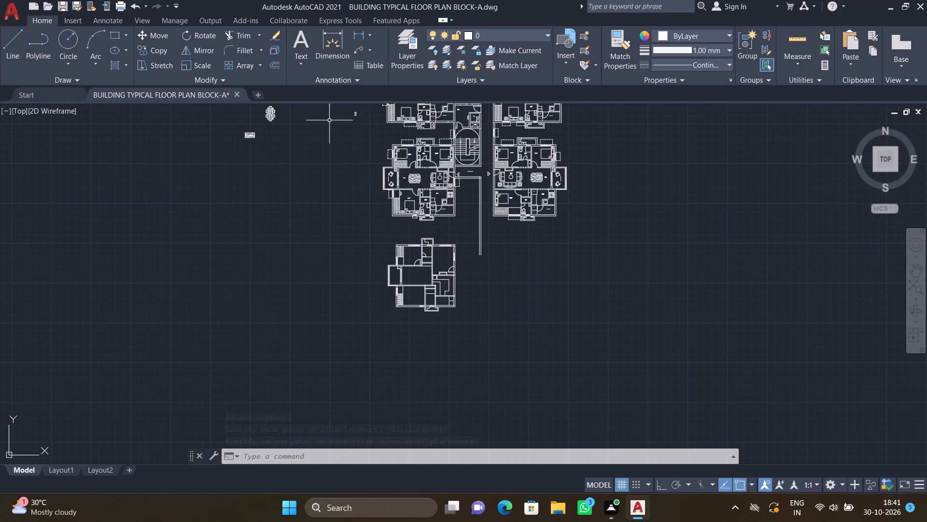
scroll(374, 198, "down", 2)
scroll(351, 142, "up", 6)
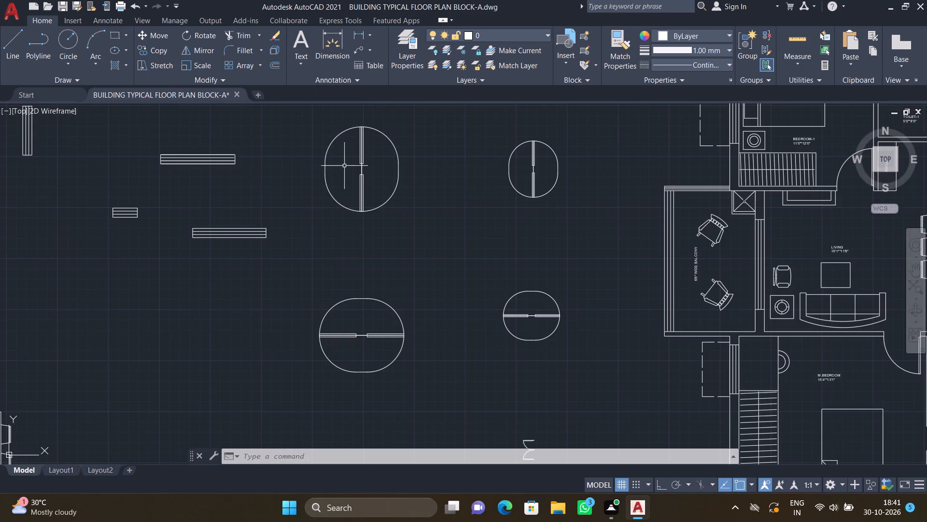
type("CO")
key("Return")
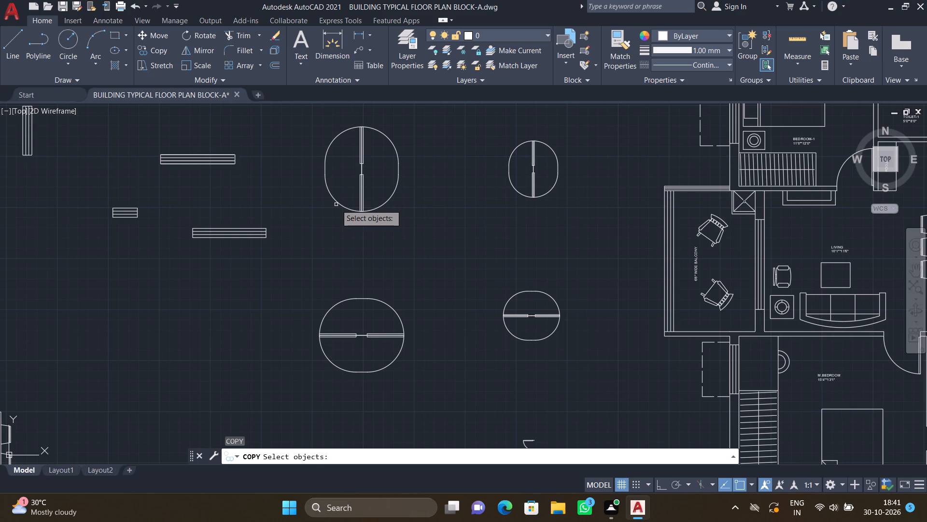
left_click(338, 203)
key("Return")
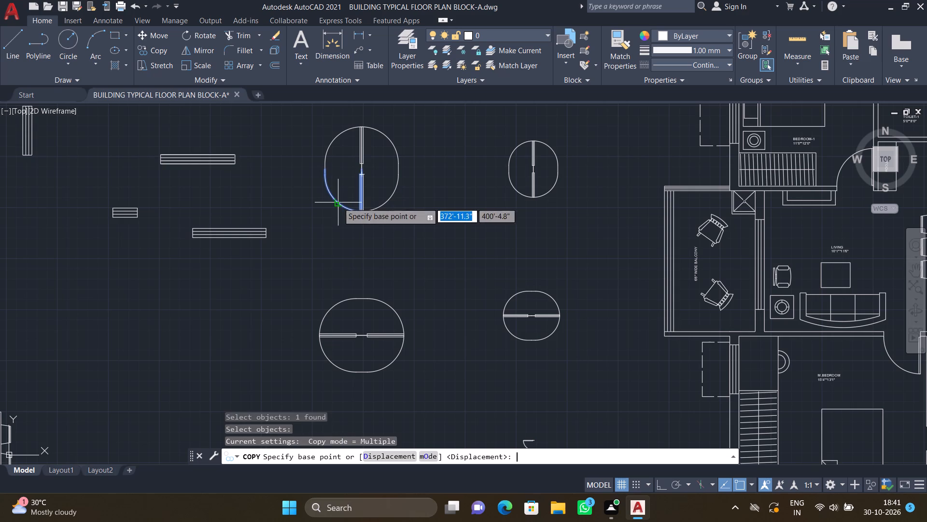
scroll(358, 174, "up", 2)
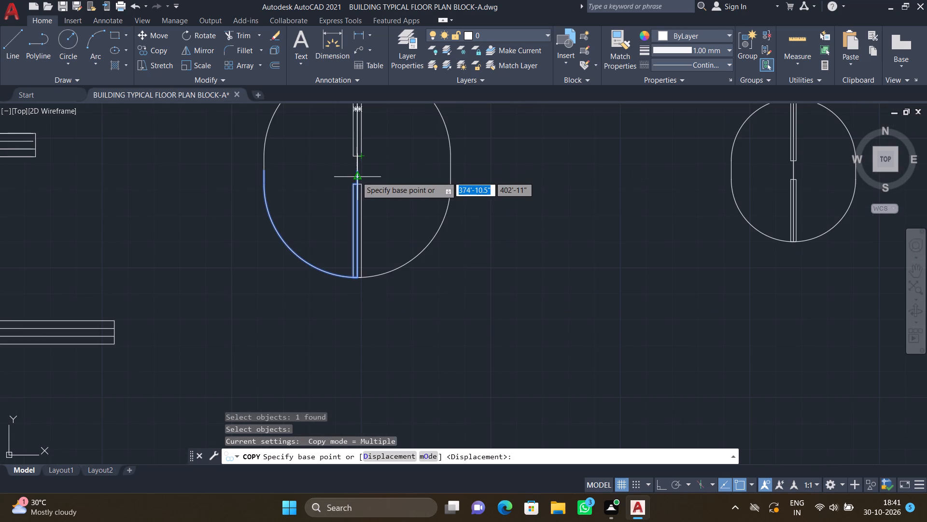
left_click(356, 174)
scroll(357, 203, "down", 4)
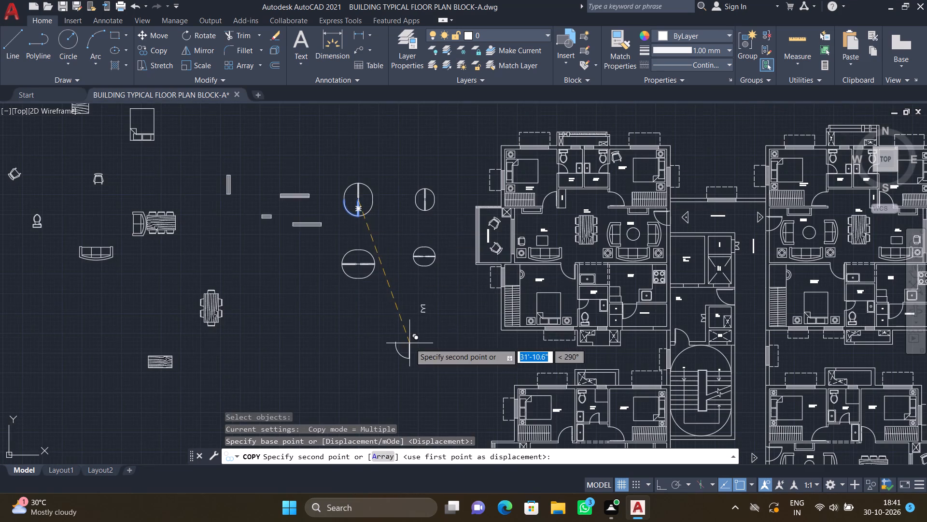
middle_click_drag(368, 213, 363, 192)
scroll(365, 194, "down", 3)
scroll(423, 349, "down", 1)
scroll(424, 348, "up", 2)
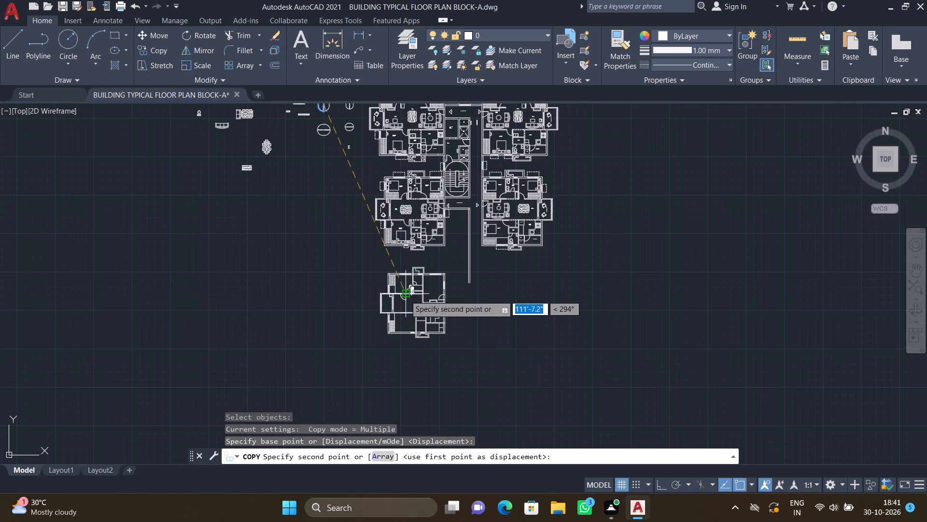
scroll(405, 298, "up", 3)
scroll(418, 348, "down", 1)
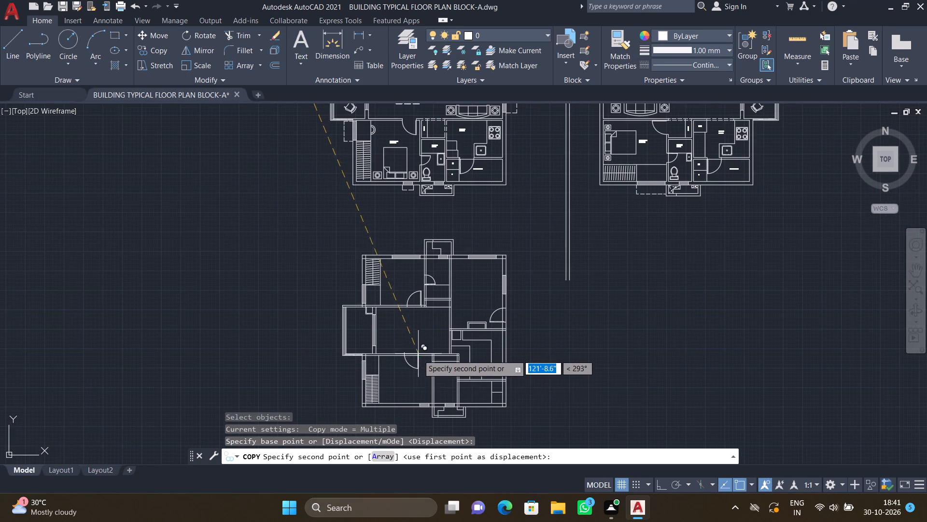
middle_click(413, 364)
scroll(430, 365, "up", 2)
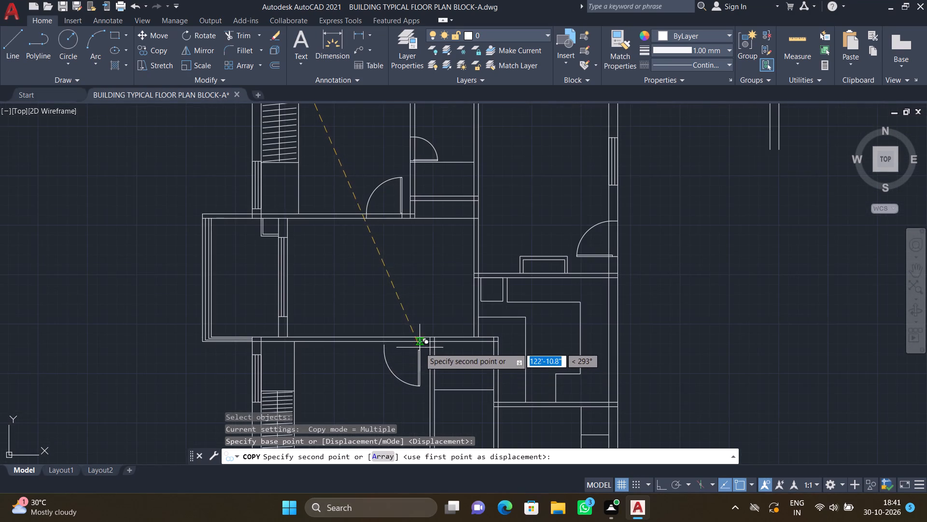
scroll(419, 347, "up", 3)
scroll(431, 307, "up", 2)
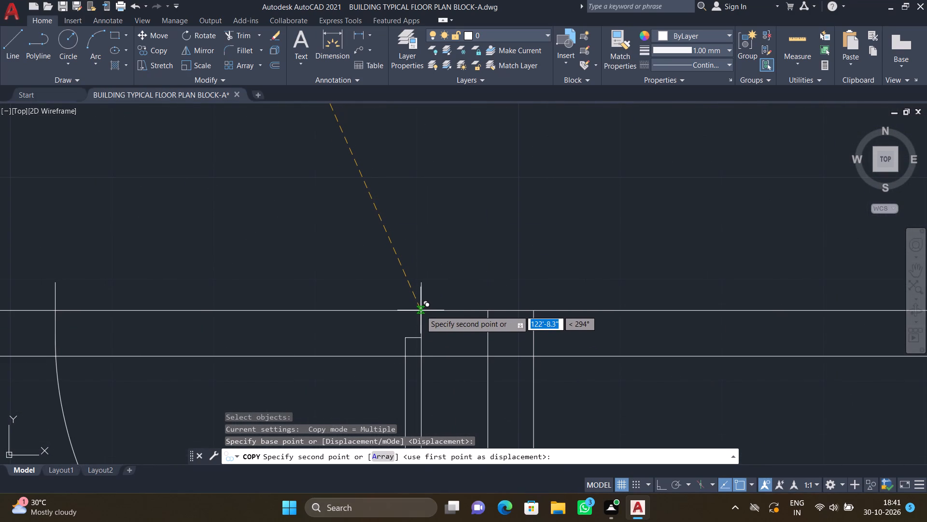
left_click(421, 310)
key("Return")
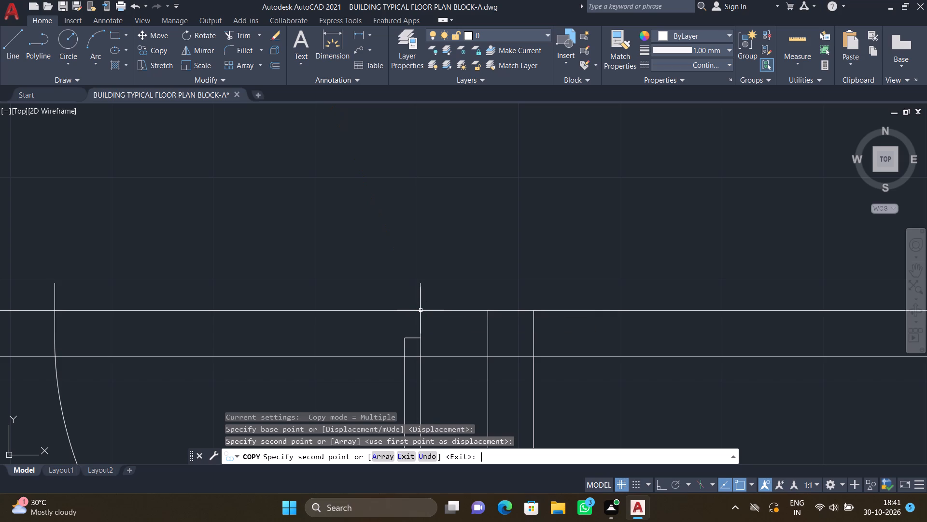
Move the copied door down by its upper jamb end onto the upper face of the lower-left room's top wall.
scroll(397, 326, "down", 1)
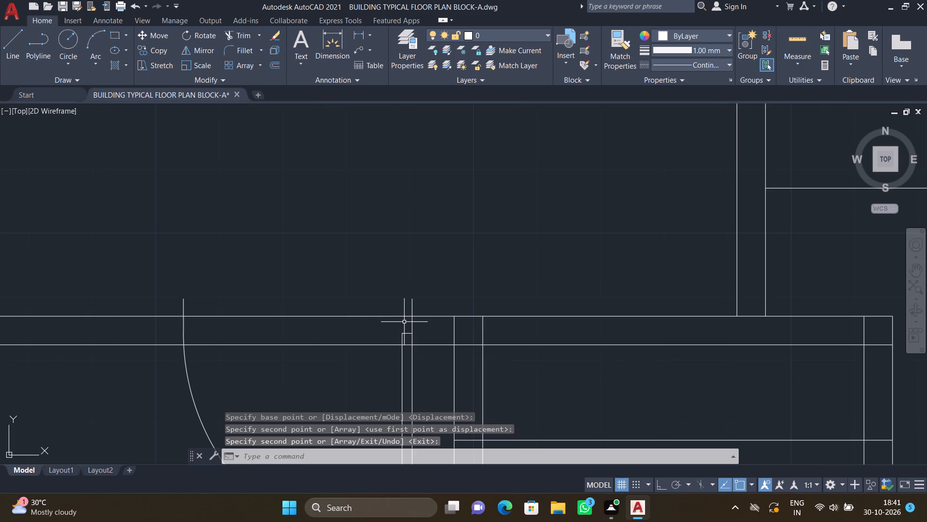
key("m")
key("Return")
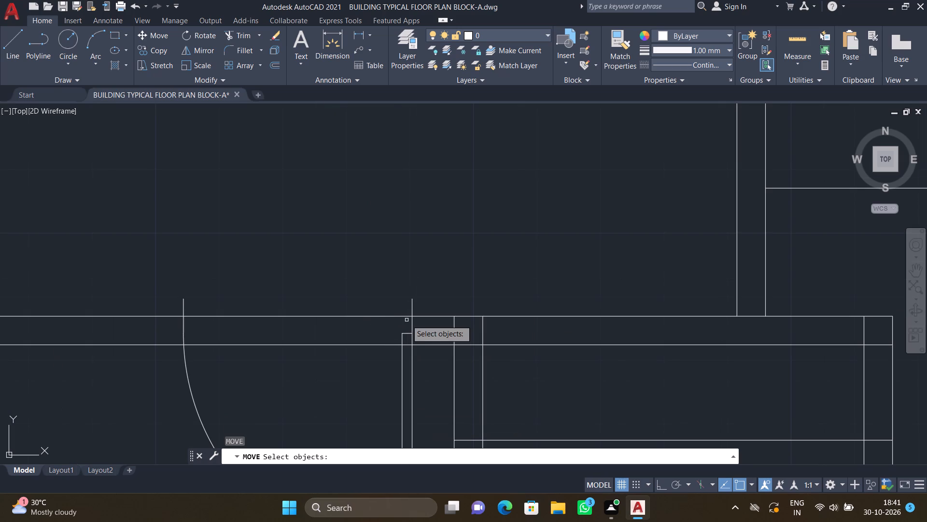
left_click(413, 304)
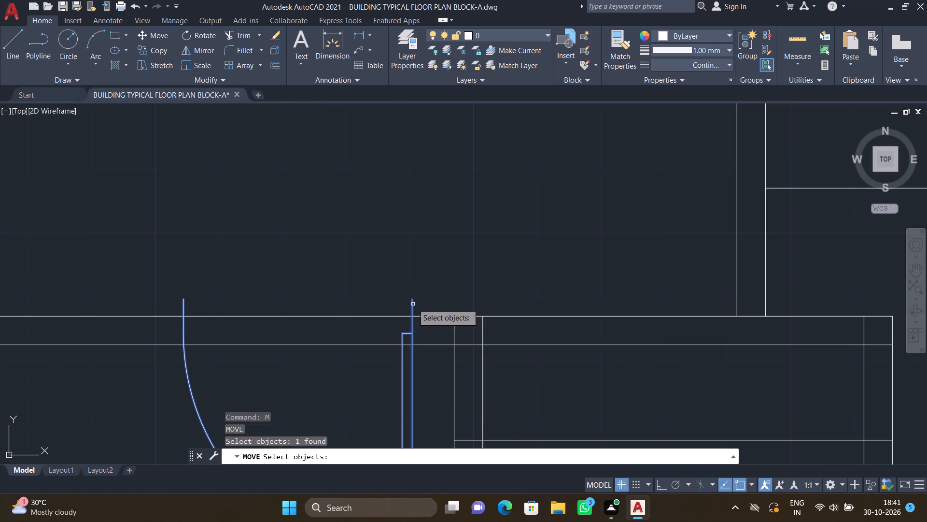
key("Return")
scroll(414, 305, "up", 1)
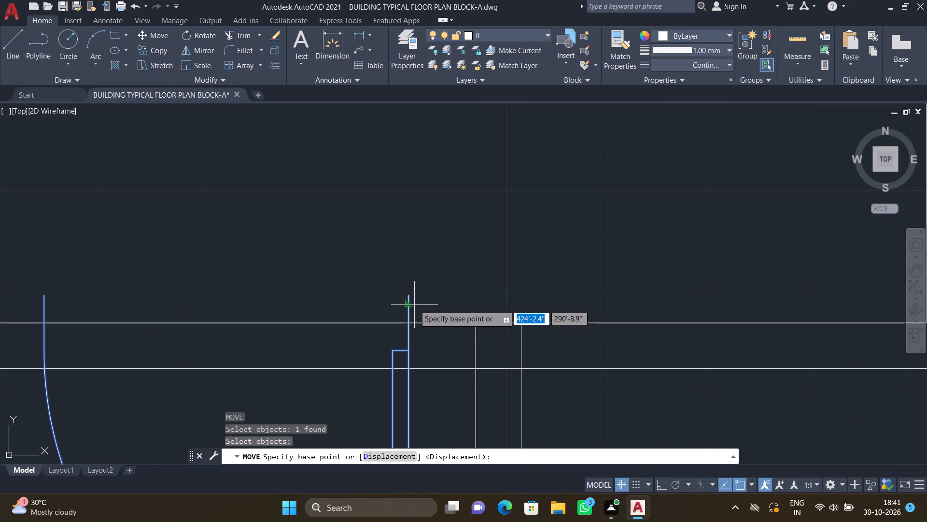
scroll(412, 302, "up", 2)
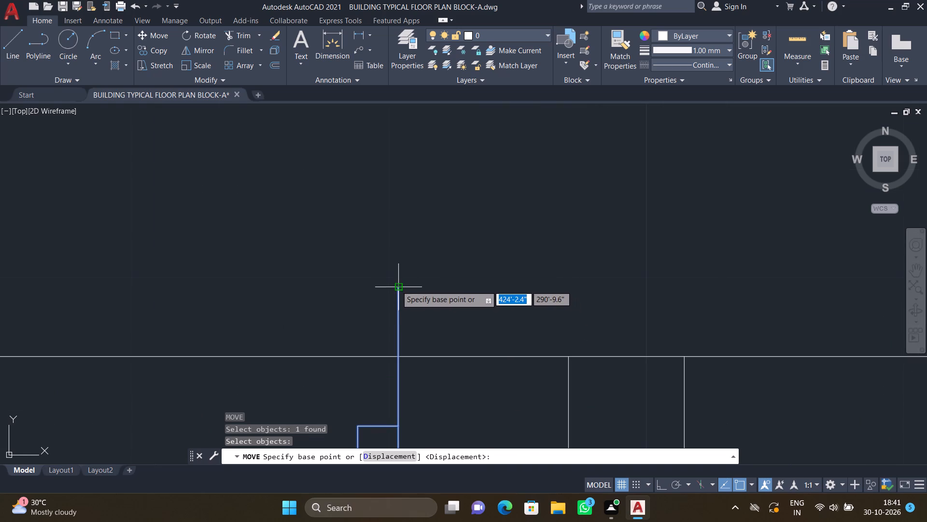
left_click_drag(396, 286, 400, 300)
left_click(399, 359)
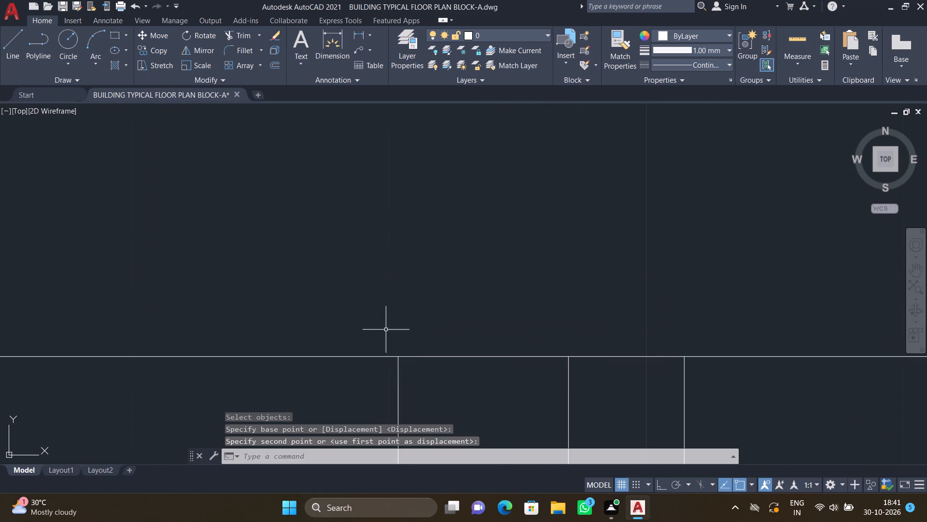
Copy the lower-right door of the large vertical-leaf door set by its jamb end onto the bottom-right room's top wall, just right of the counter line.
scroll(384, 319, "down", 5)
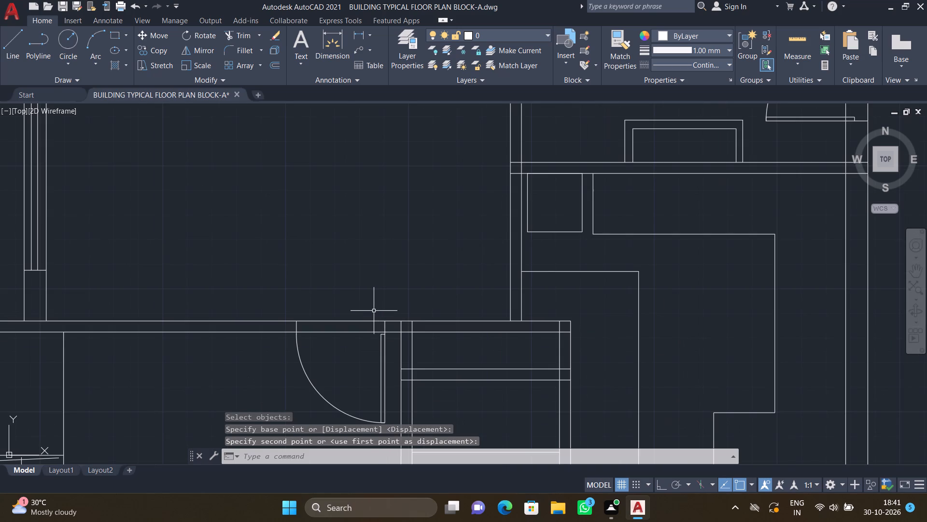
scroll(373, 311, "down", 4)
scroll(340, 282, "down", 3)
scroll(297, 150, "up", 3)
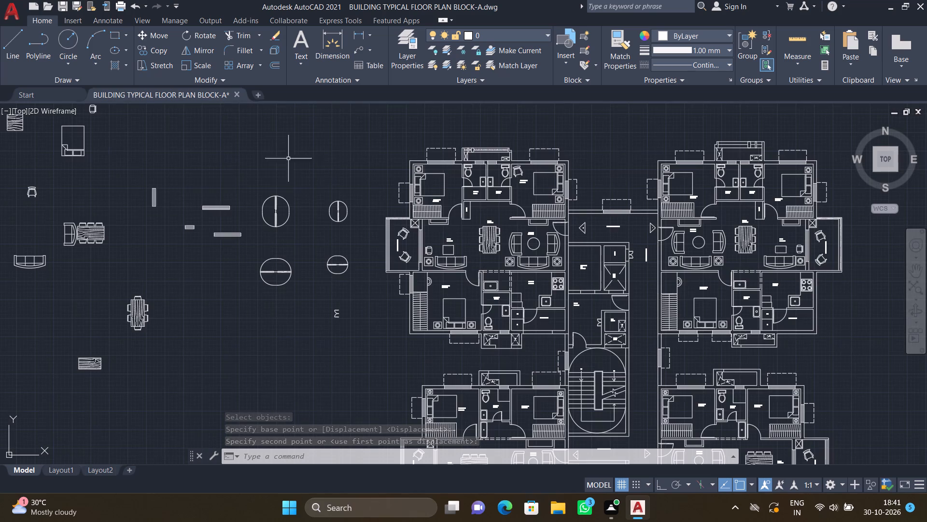
type("CO")
key("Return")
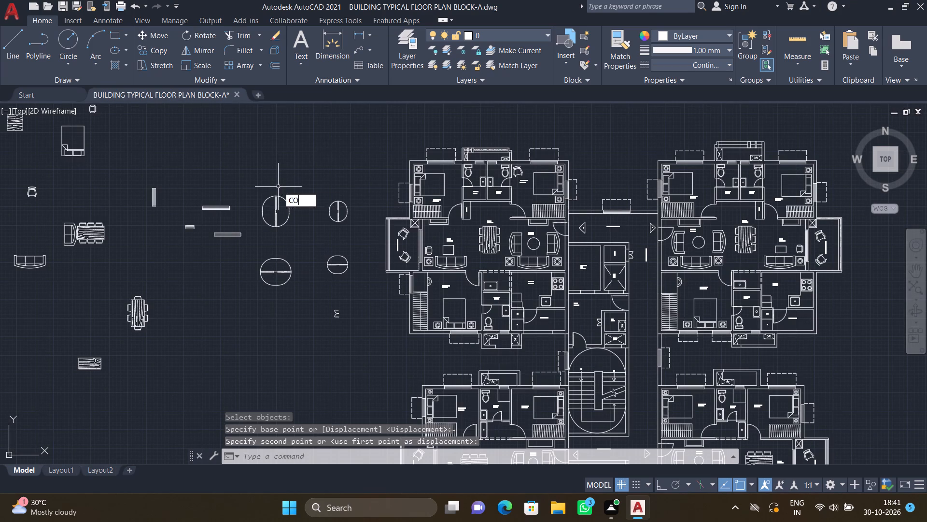
left_click(285, 222)
key("Return")
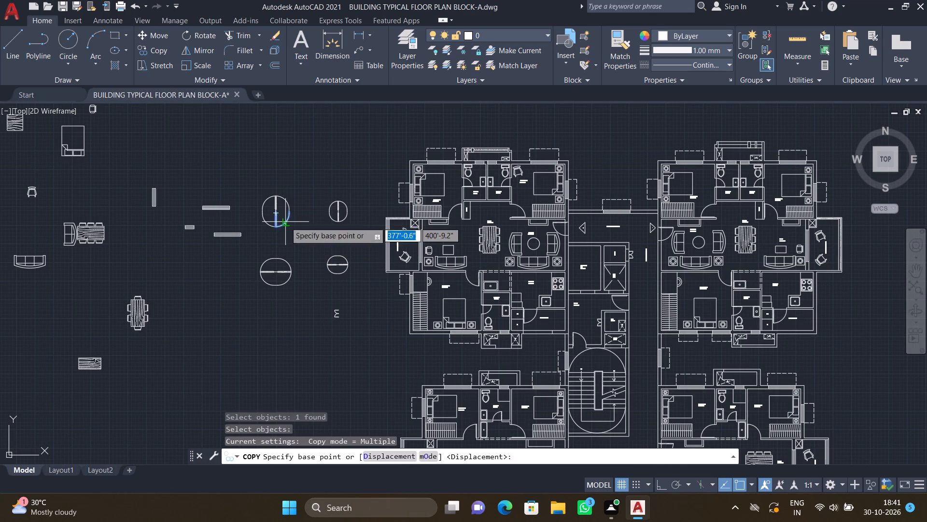
scroll(263, 244, "up", 2)
scroll(298, 166, "up", 2)
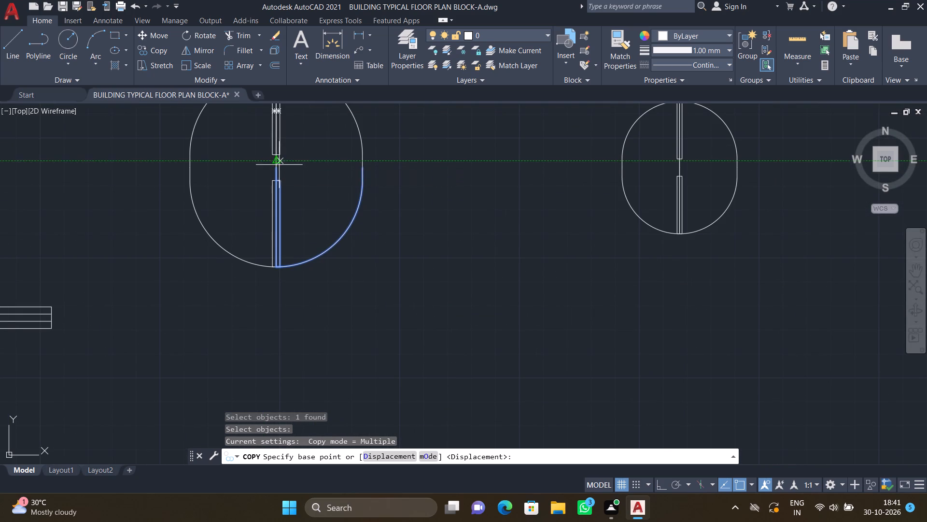
left_click_drag(276, 170, 288, 188)
scroll(334, 252, "down", 3)
middle_click_drag(393, 359, 335, 248)
scroll(335, 248, "down", 3)
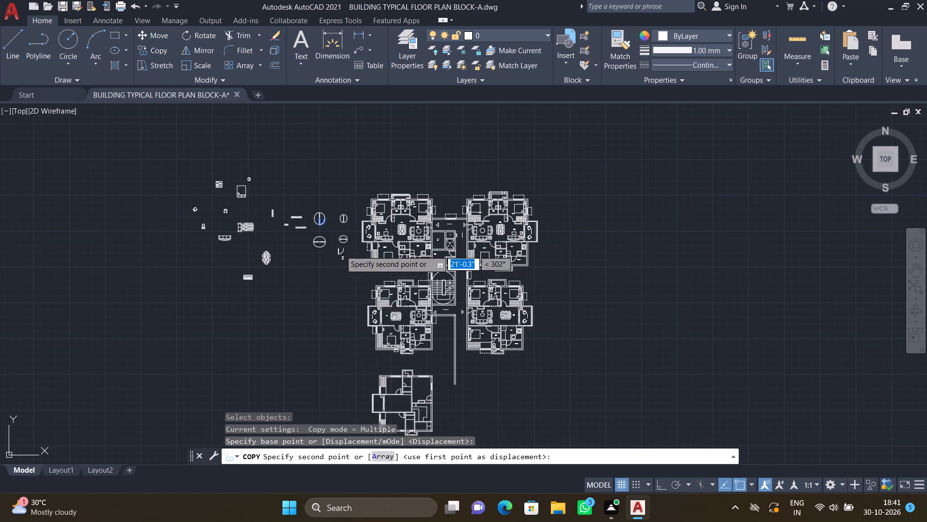
middle_click_drag(417, 392, 405, 331)
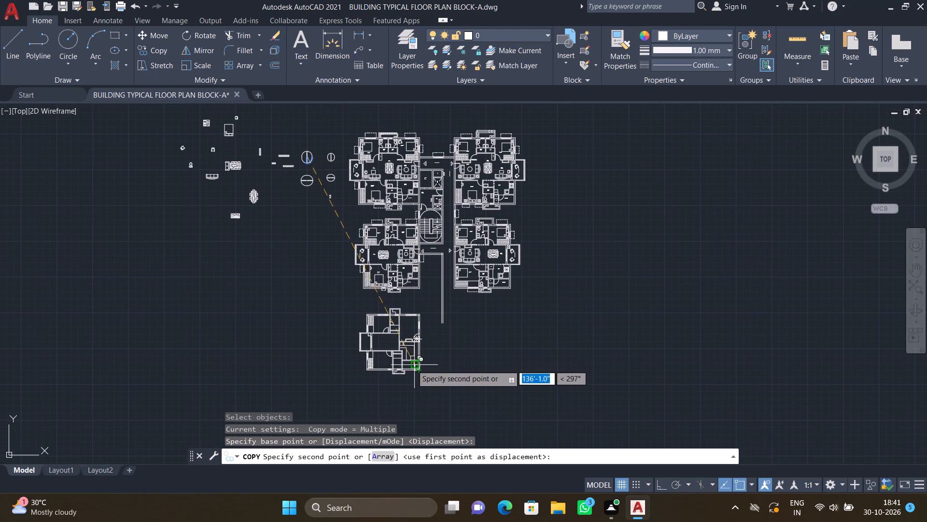
scroll(412, 366, "up", 6)
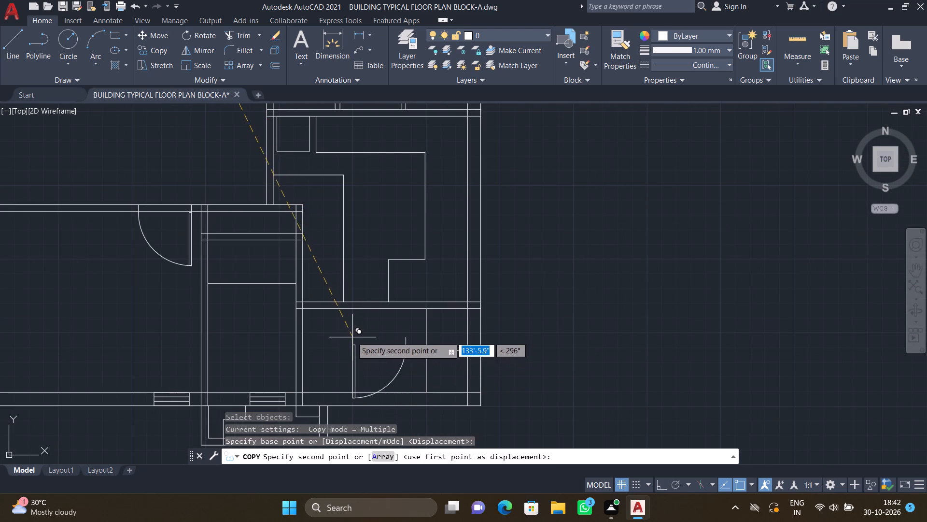
scroll(349, 306, "up", 2)
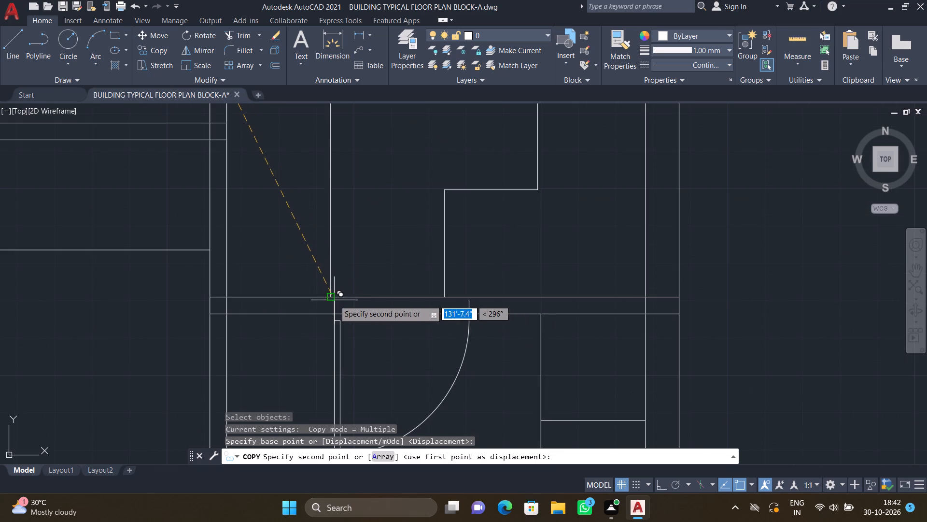
scroll(334, 298, "up", 4)
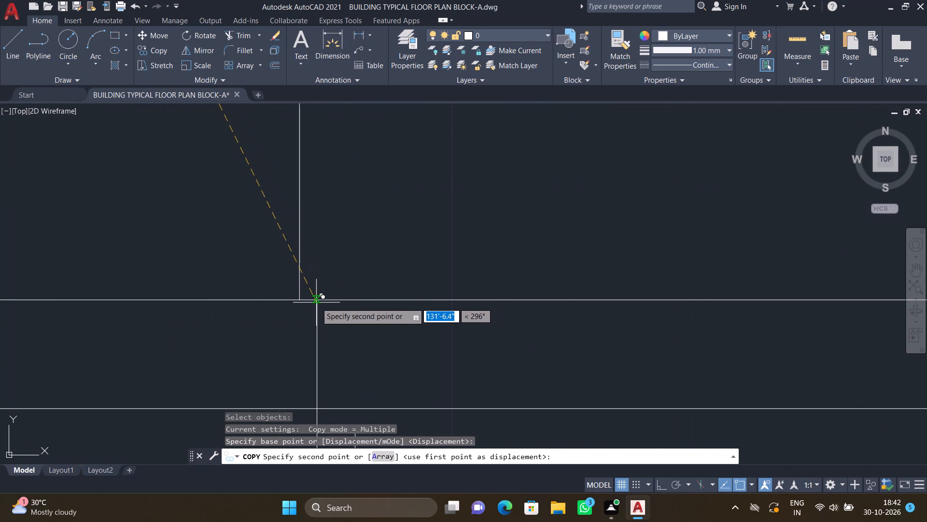
left_click(316, 300)
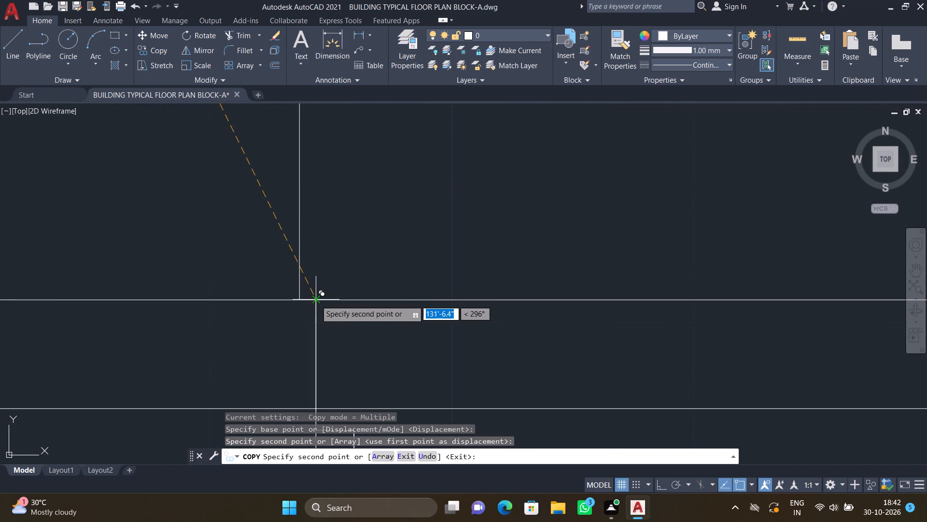
key("Return")
Copy the lower-right door of the large horizontal-leaf door set by its jamb end onto the lower narrow room's left wall, just below the cross line.
scroll(313, 301, "down", 3)
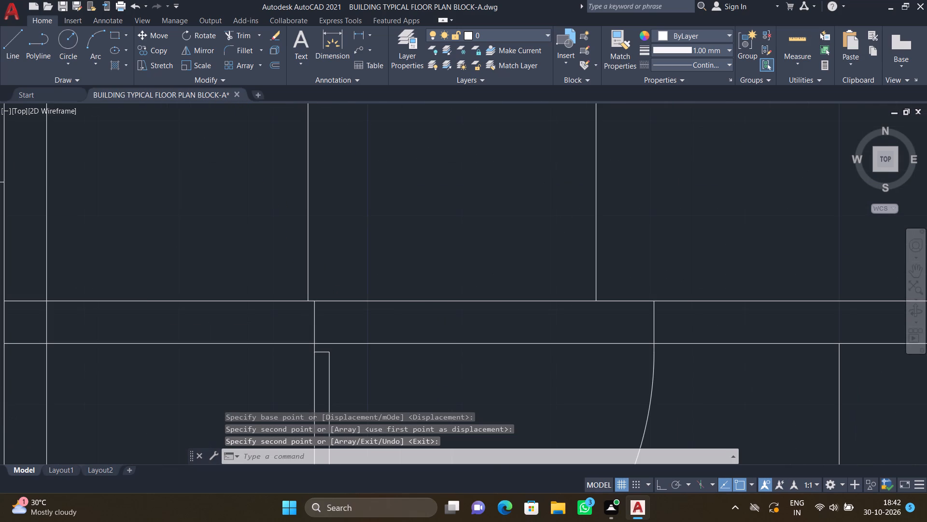
scroll(303, 312, "down", 4)
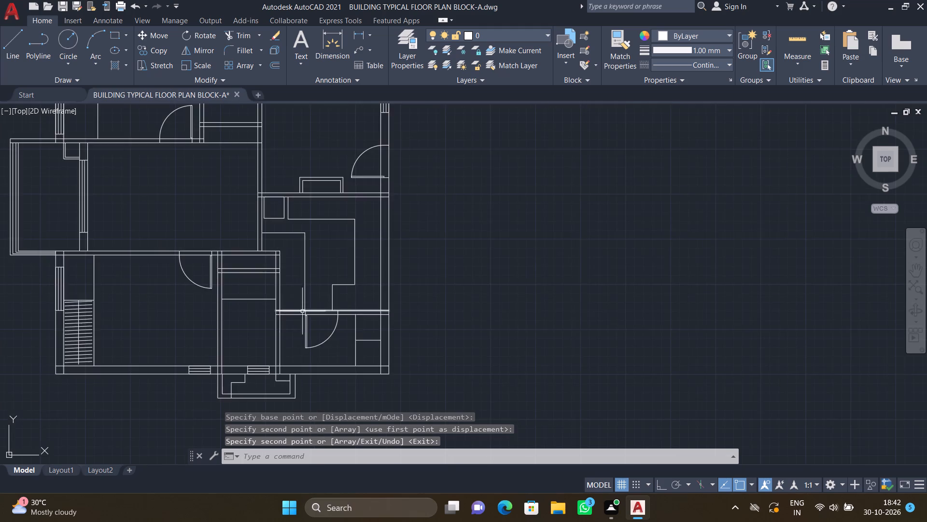
scroll(258, 296, "down", 4)
middle_click_drag(206, 261, 426, 423)
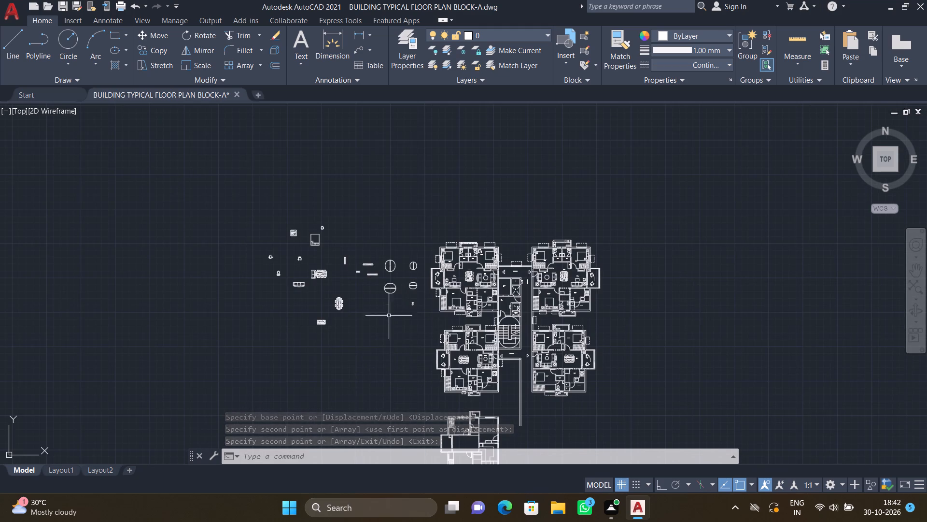
scroll(379, 319, "up", 3)
scroll(431, 216, "up", 2)
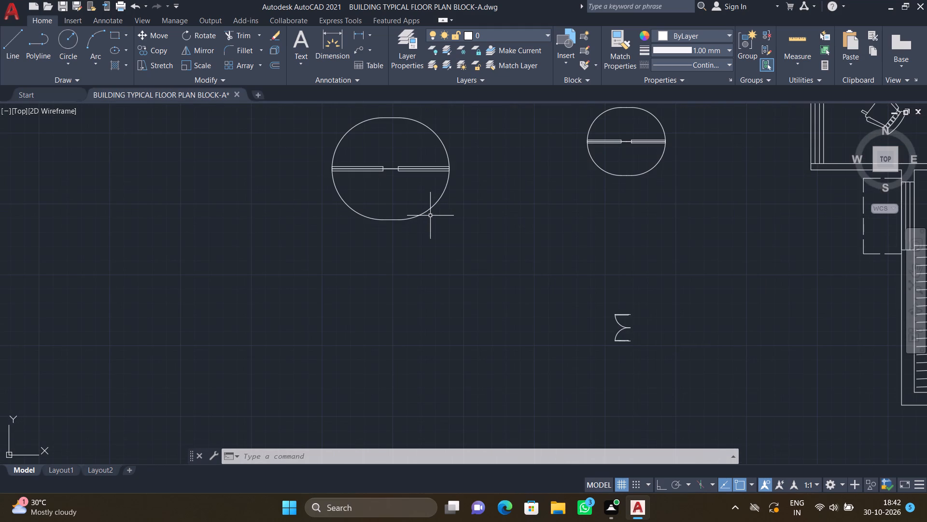
key("c")
type("PO")
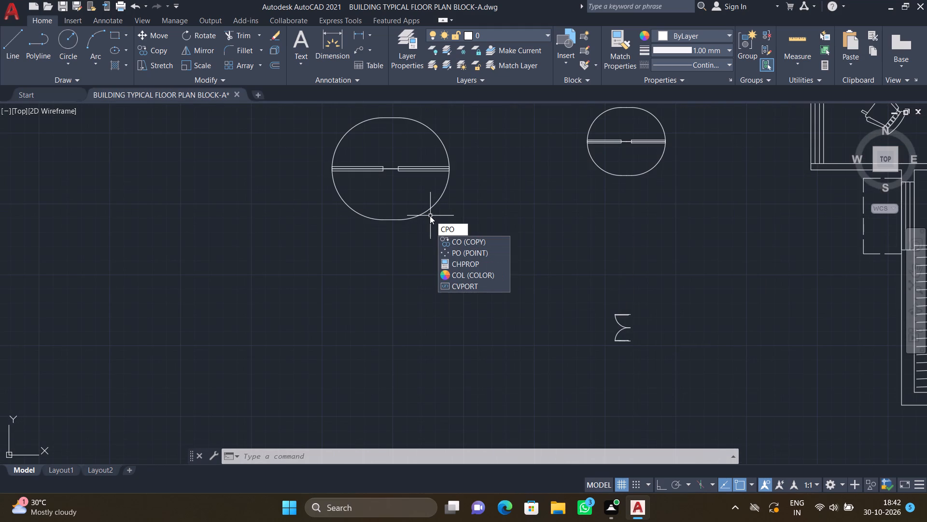
key("BackSpace")
key("BackSpace")
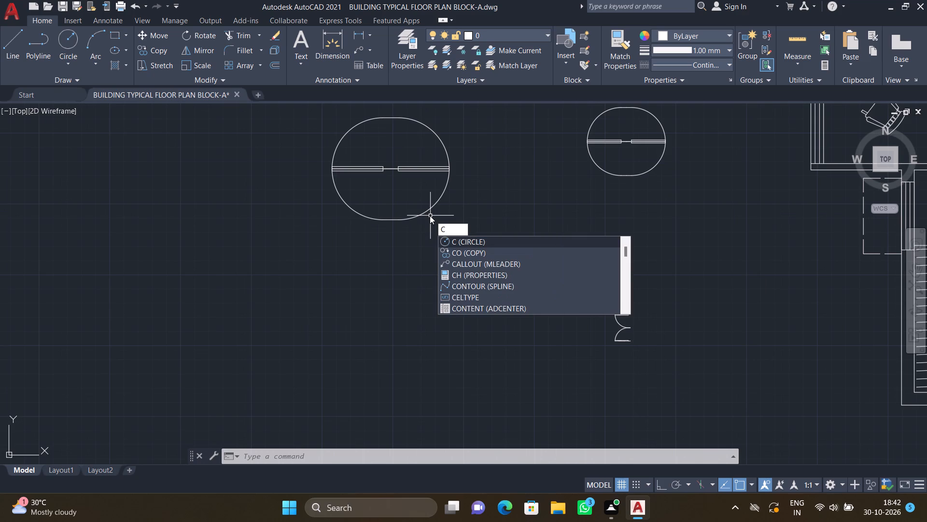
key("o")
key("Return")
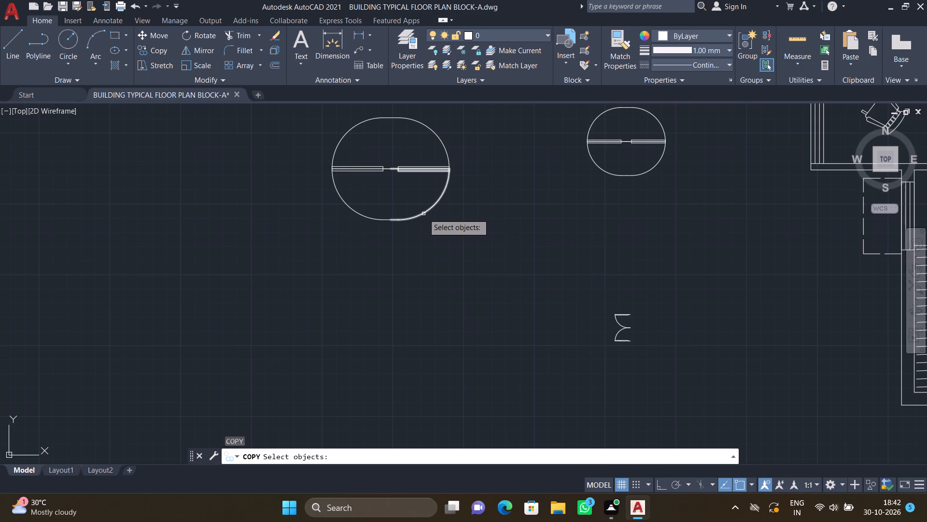
left_click(423, 214)
key("Return")
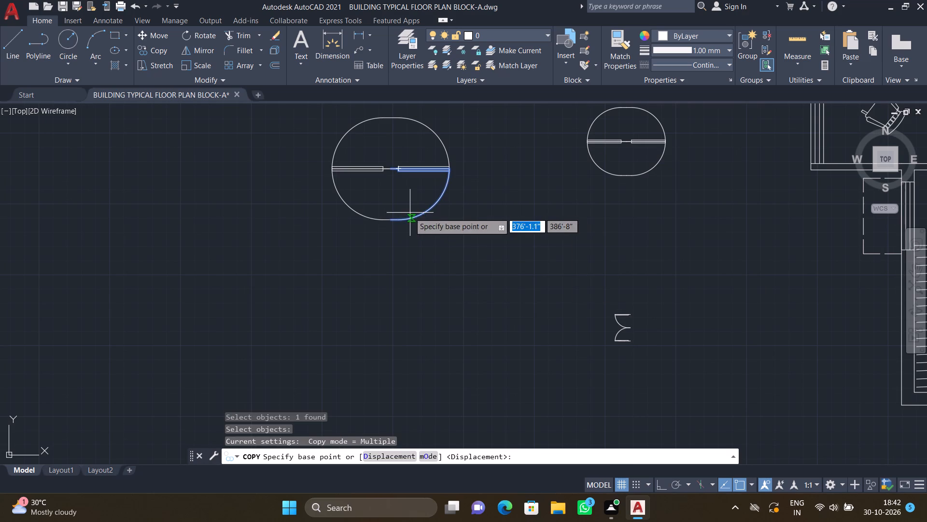
scroll(391, 180, "up", 2)
left_click_drag(389, 149, 390, 151)
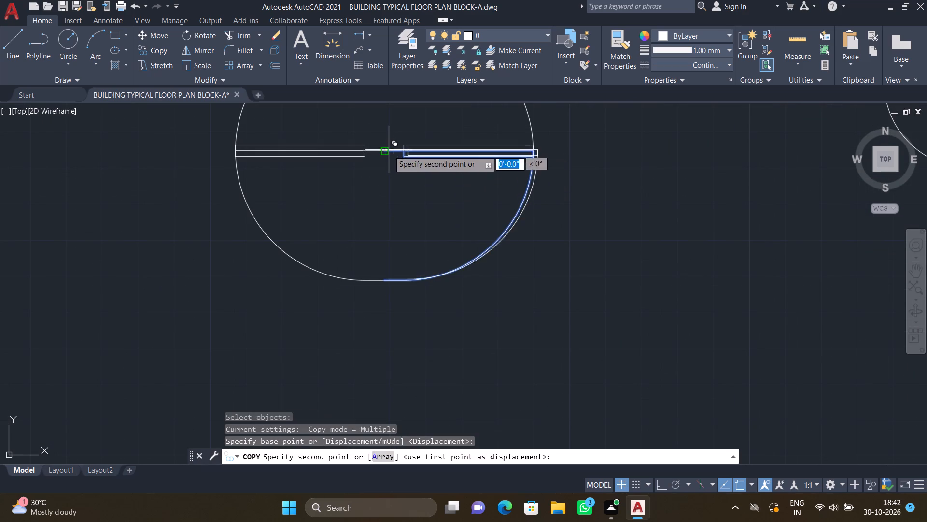
left_click_drag(390, 151, 384, 157)
scroll(419, 223, "down", 4)
scroll(471, 311, "down", 1)
middle_click_drag(471, 311, 420, 247)
scroll(422, 248, "down", 1)
scroll(474, 385, "down", 1)
middle_click_drag(441, 313, 409, 212)
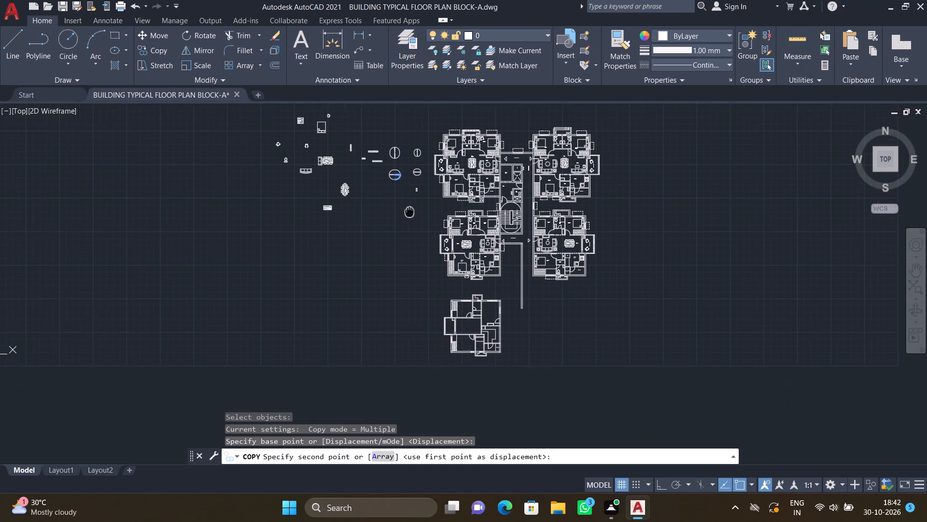
middle_click_drag(409, 212, 410, 214)
scroll(475, 367, "up", 3)
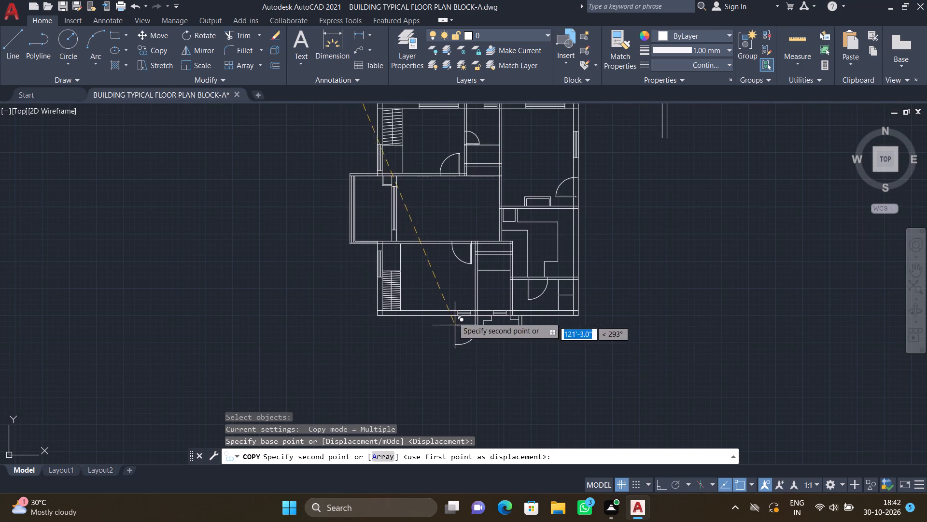
scroll(458, 271, "up", 2)
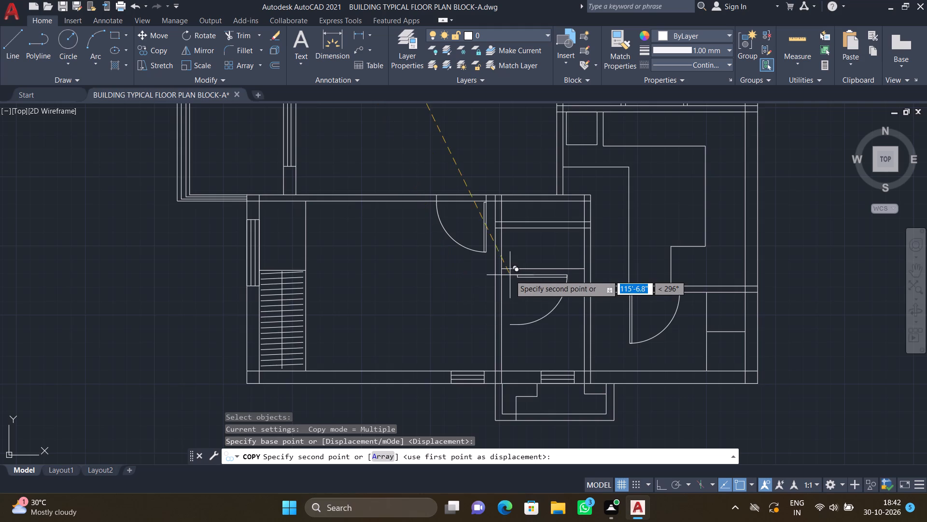
scroll(506, 281, "up", 2)
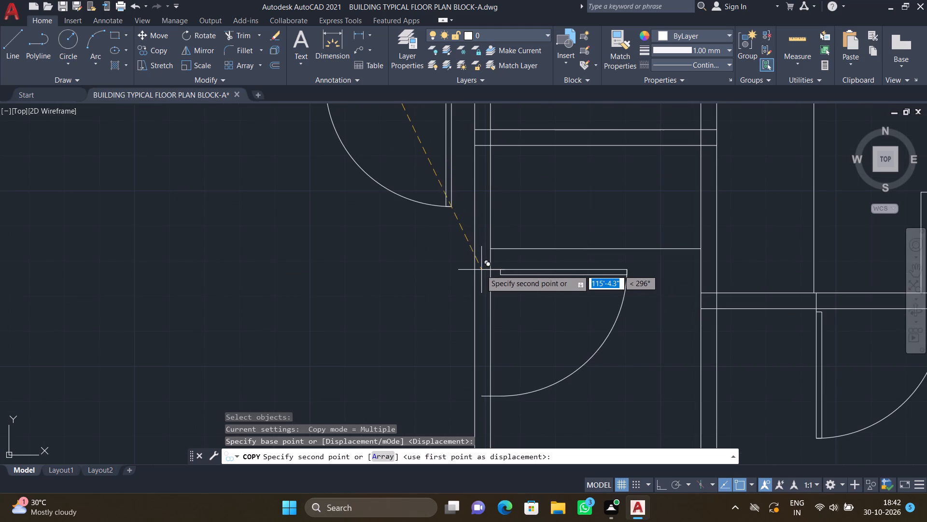
scroll(478, 272, "up", 2)
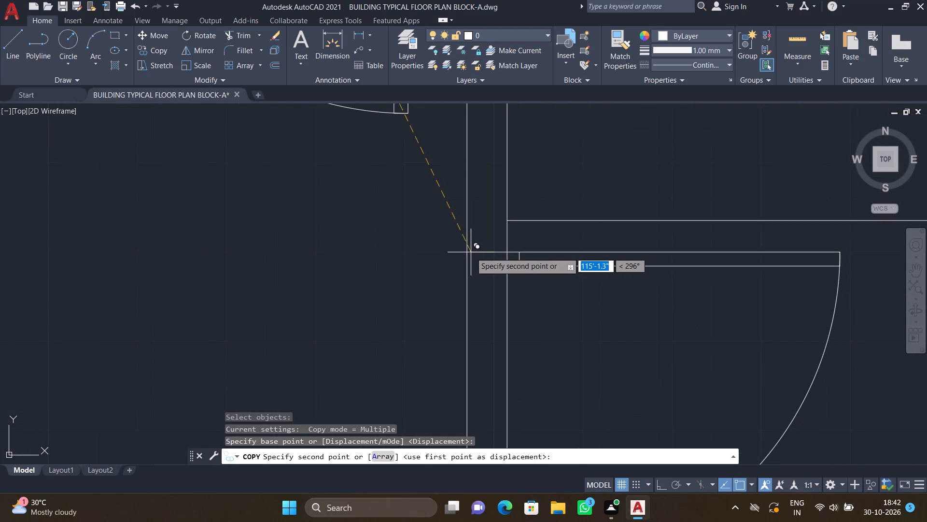
left_click(466, 243)
key("Return")
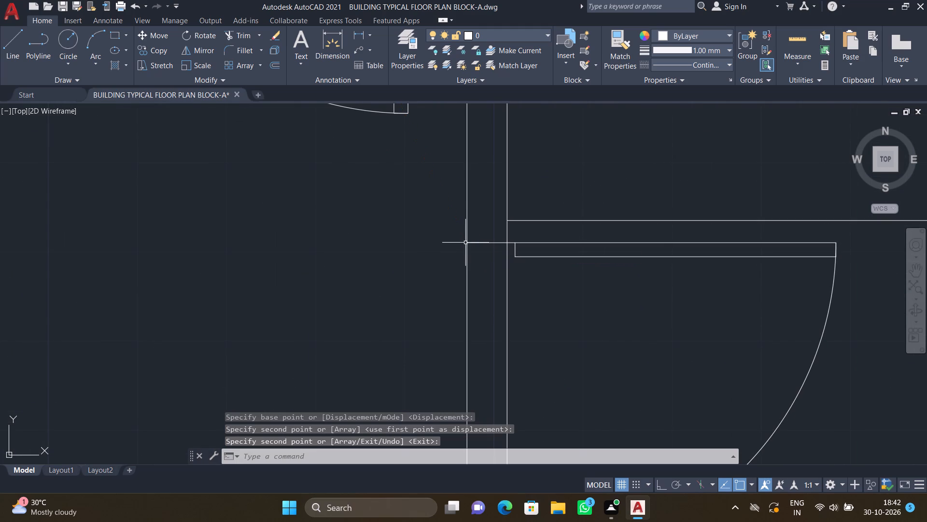
Set the current linetype to ACAD_ISO02W100 for dashed linework.
scroll(444, 269, "down", 2)
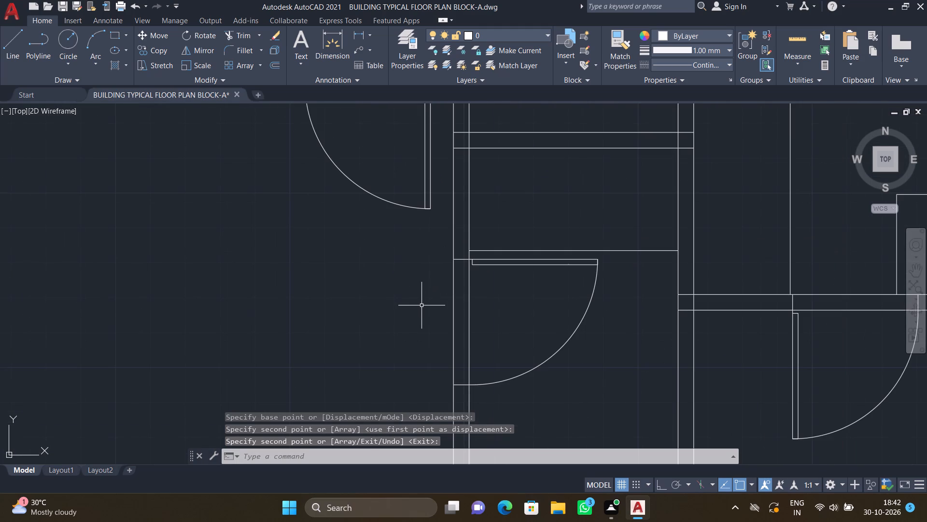
scroll(421, 305, "down", 3)
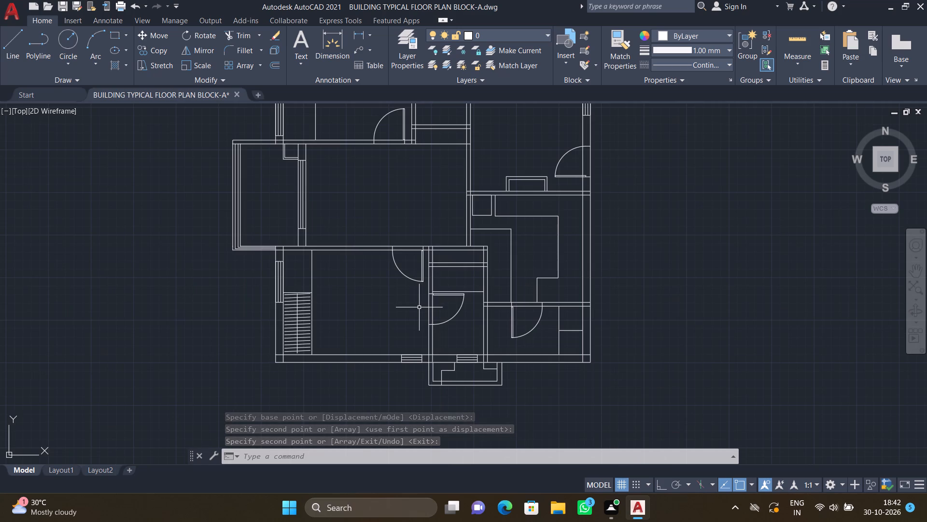
scroll(416, 315, "down", 2)
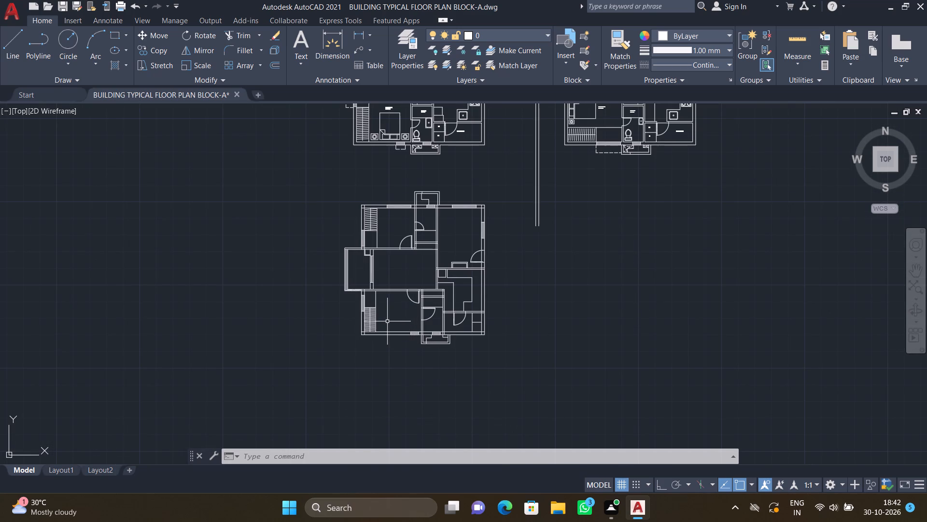
scroll(389, 309, "down", 2)
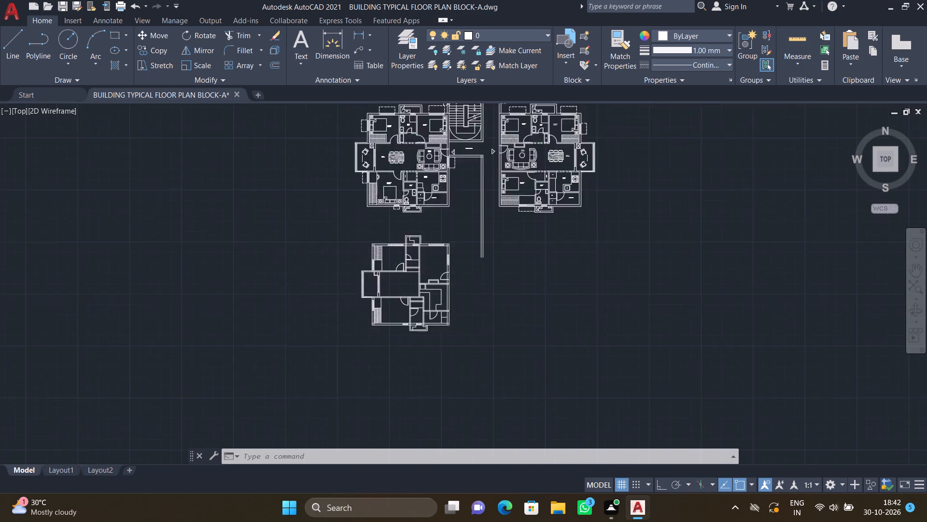
middle_click_drag(447, 303, 451, 302)
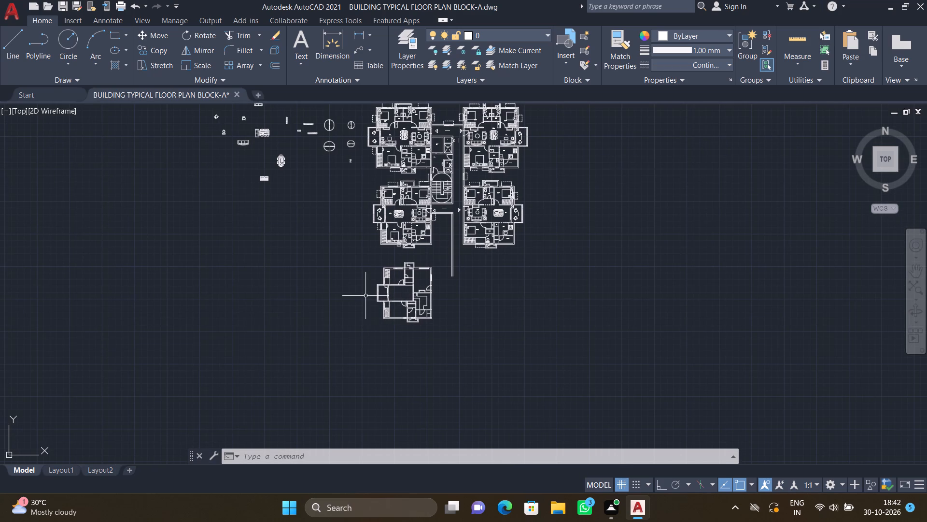
scroll(407, 268, "up", 4)
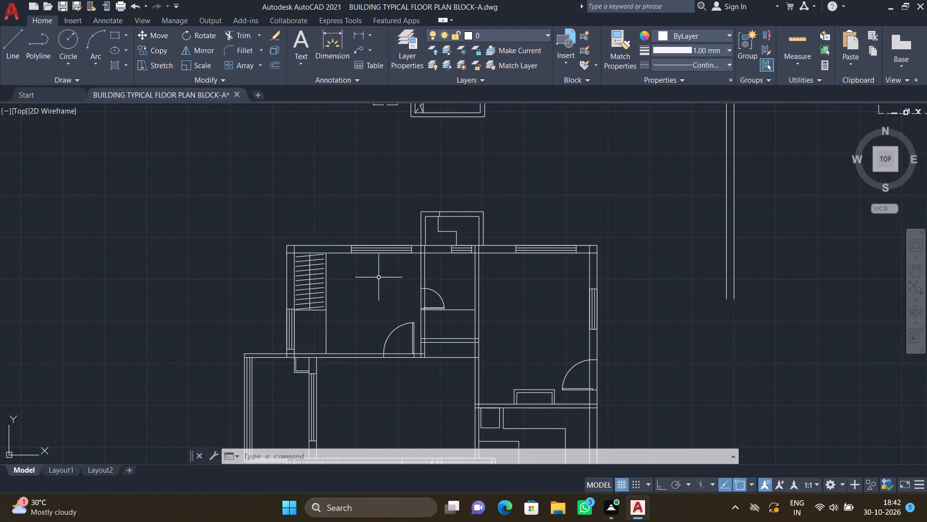
left_click(682, 60)
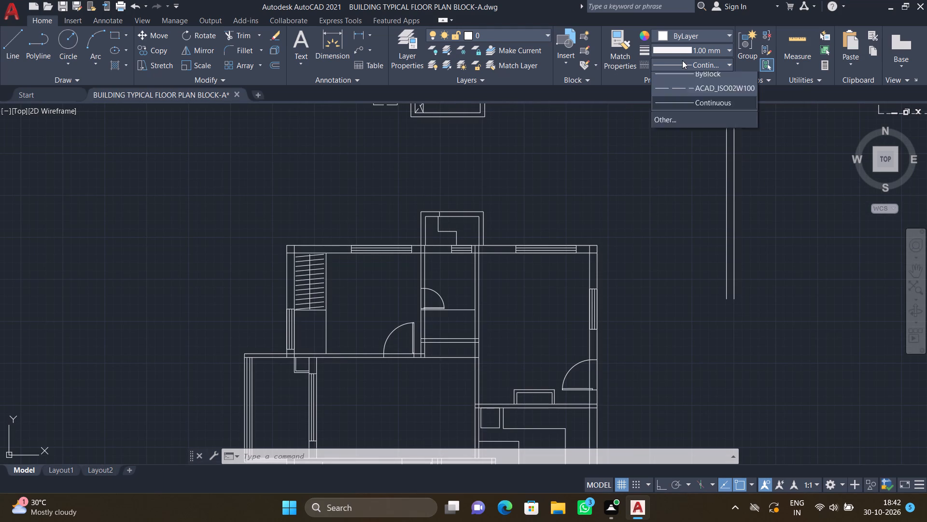
left_click(704, 106)
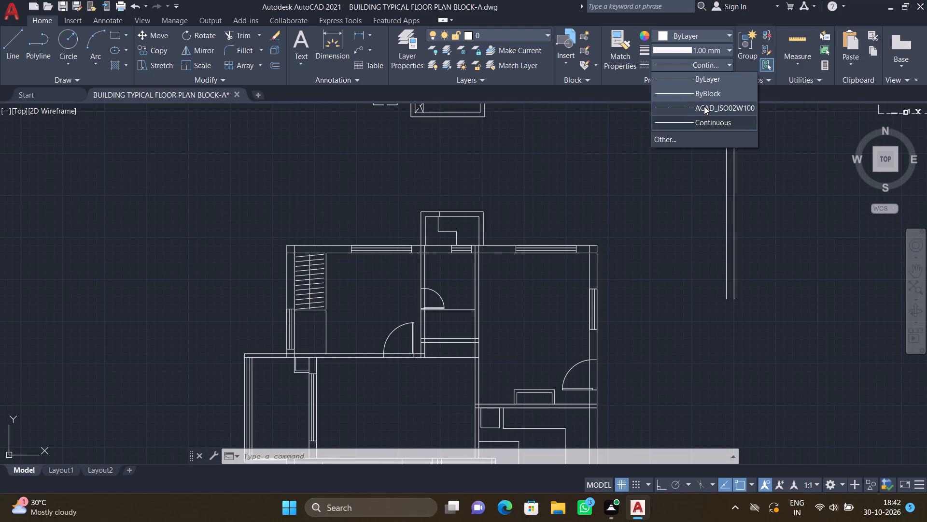
With Ortho on, draw a three-sided dashed outline about 6'-3.5" wide and 2'-7" deep outside the upper-left room's top window.
key("l")
key("Return")
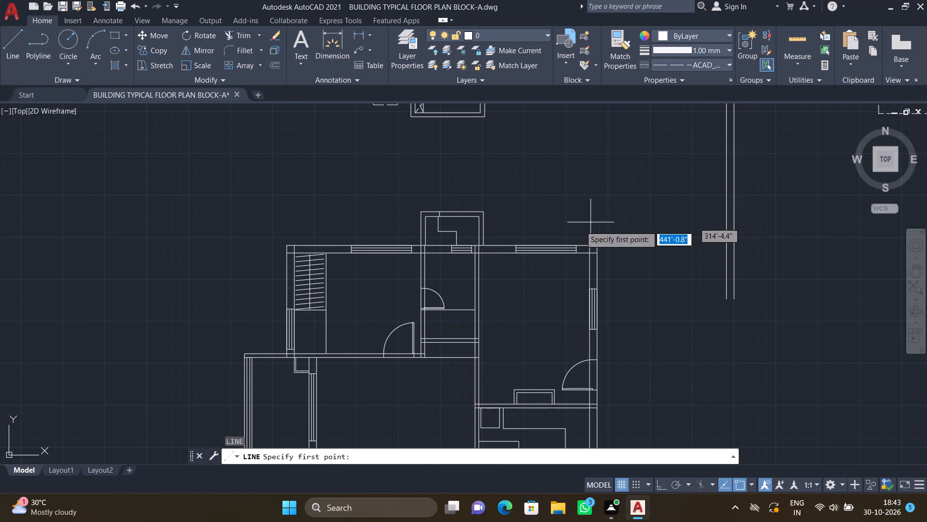
key("F8")
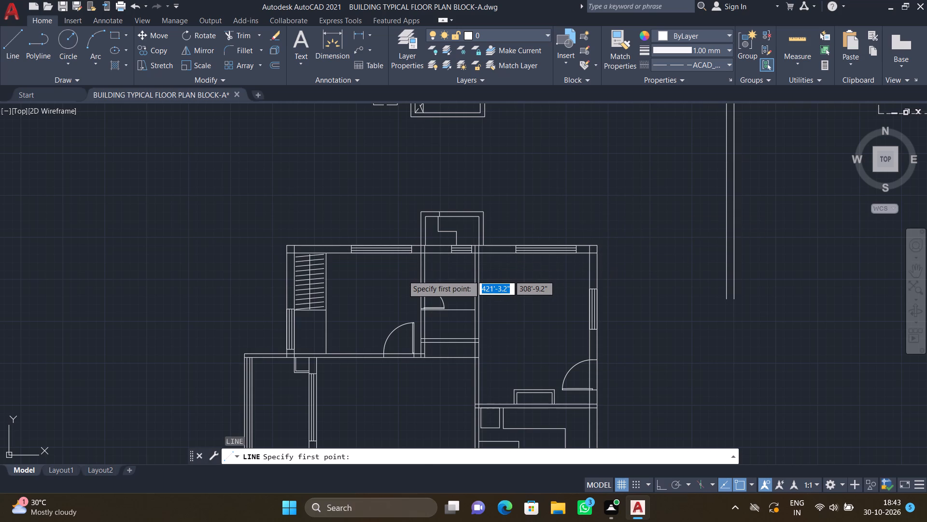
scroll(340, 253, "up", 3)
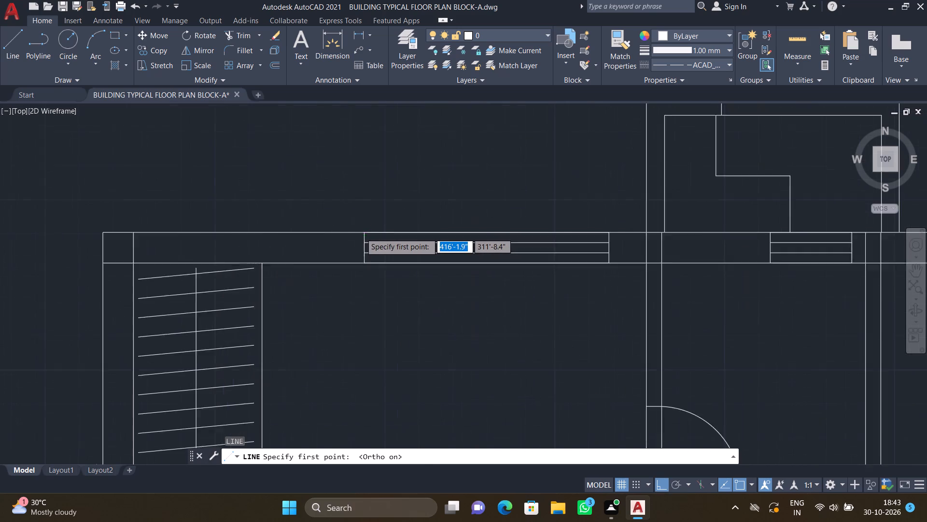
scroll(361, 233, "up", 1)
left_click(355, 232)
scroll(360, 181, "down", 2)
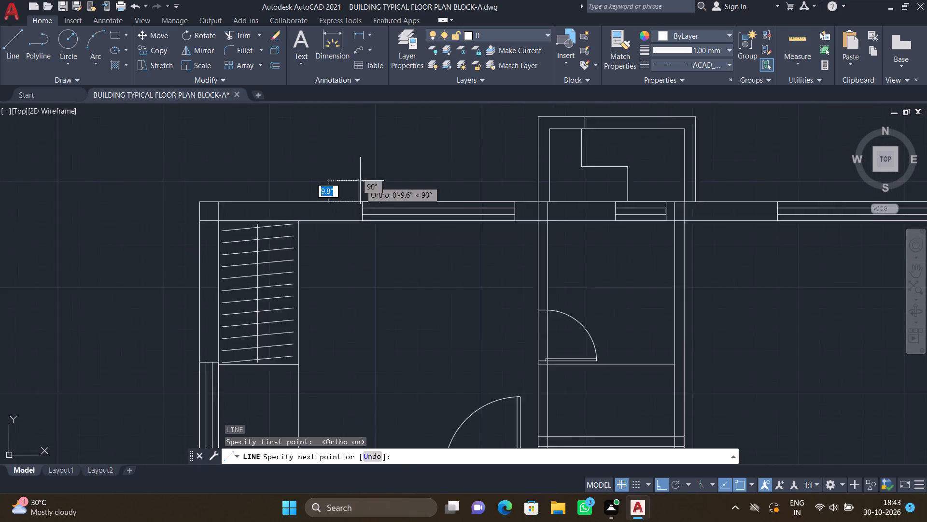
scroll(360, 181, "down", 1)
scroll(367, 158, "up", 2)
left_click(351, 145)
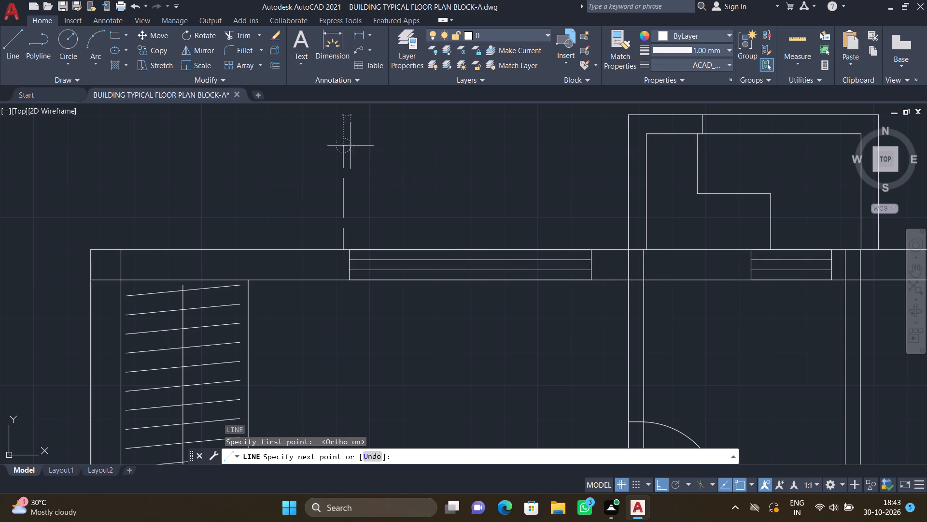
scroll(471, 162, "down", 2)
scroll(526, 167, "up", 2)
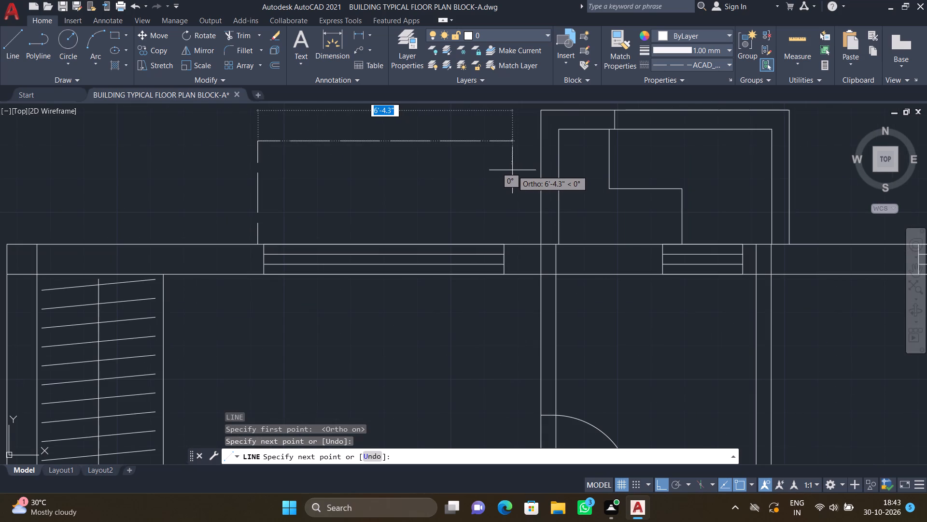
scroll(512, 170, "up", 2)
scroll(510, 166, "down", 2)
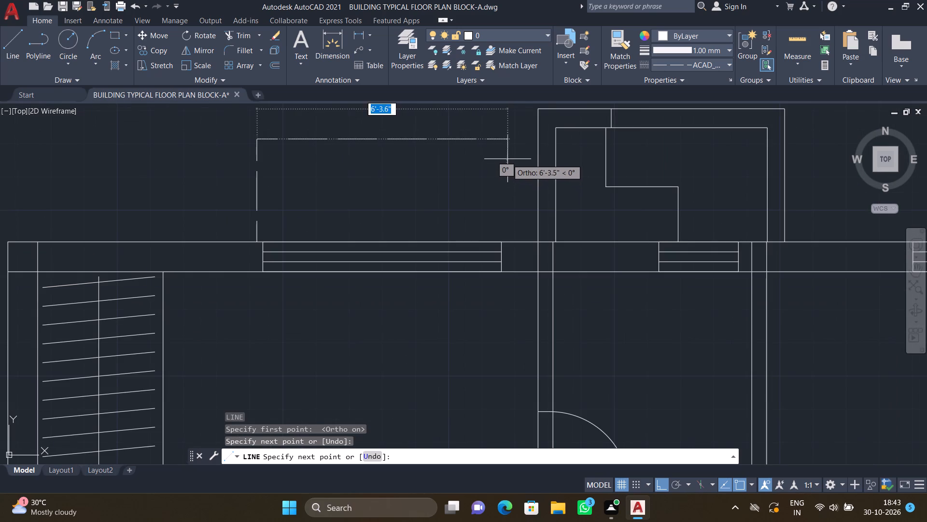
left_click(507, 159)
scroll(507, 218, "up", 2)
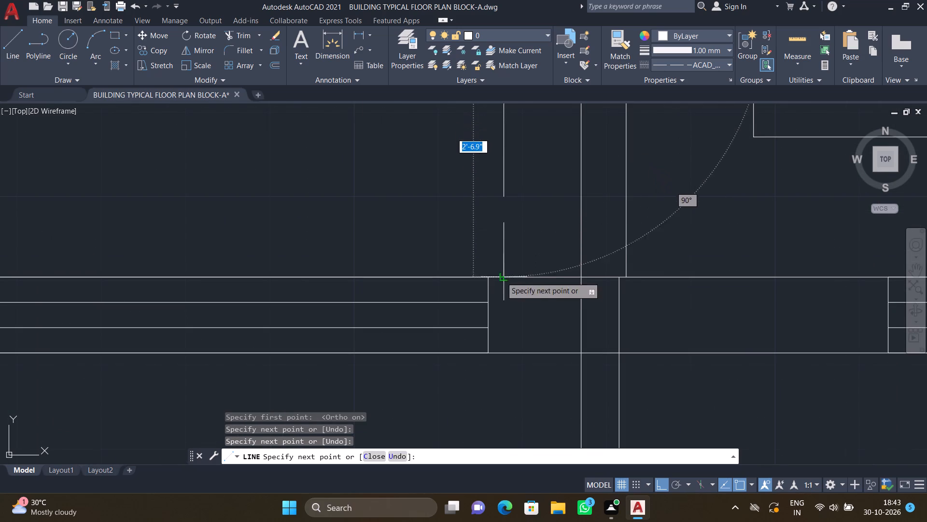
left_click(503, 279)
key("Return")
Draw a three-sided dashed outline about 6'-3" wide and 3' deep outside the upper-right room's top window.
scroll(521, 307, "down", 3)
middle_click_drag(534, 306, 354, 259)
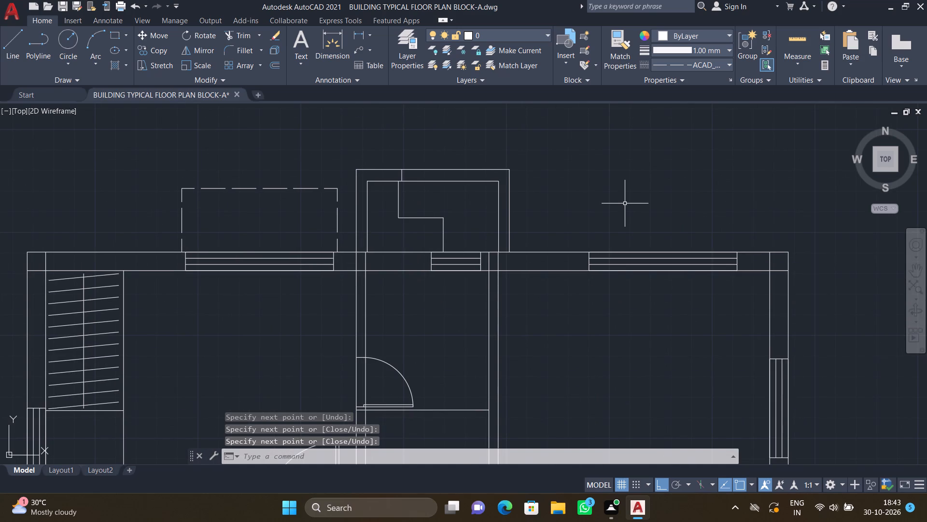
key("l")
key("Return")
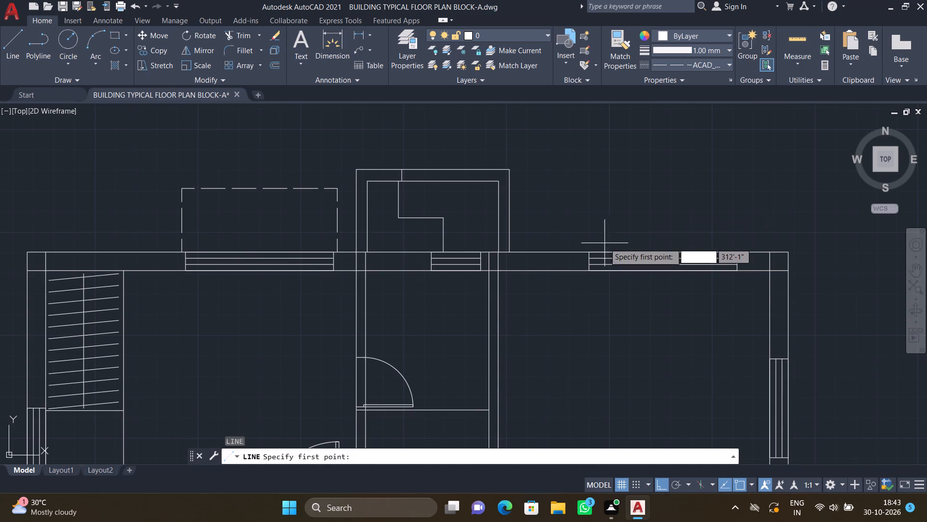
scroll(604, 243, "up", 2)
left_click(553, 265)
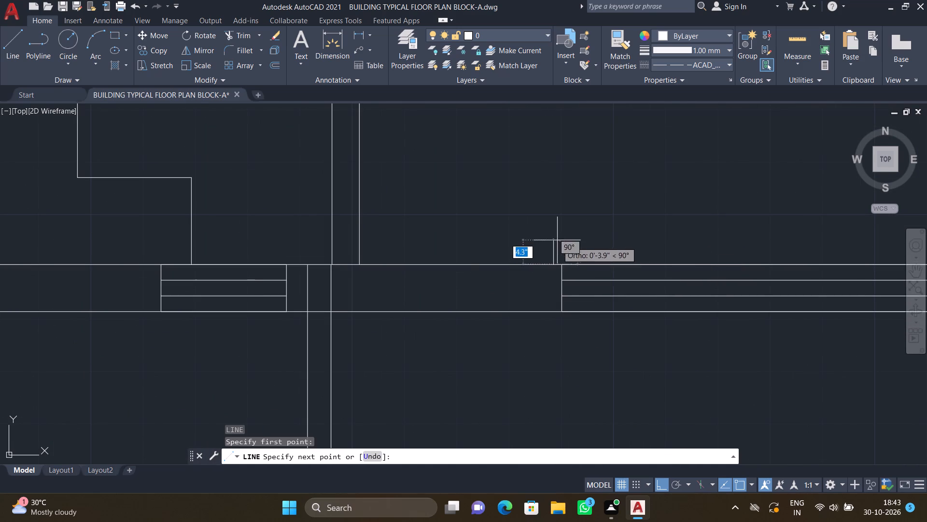
scroll(558, 236, "down", 3)
scroll(565, 188, "up", 2)
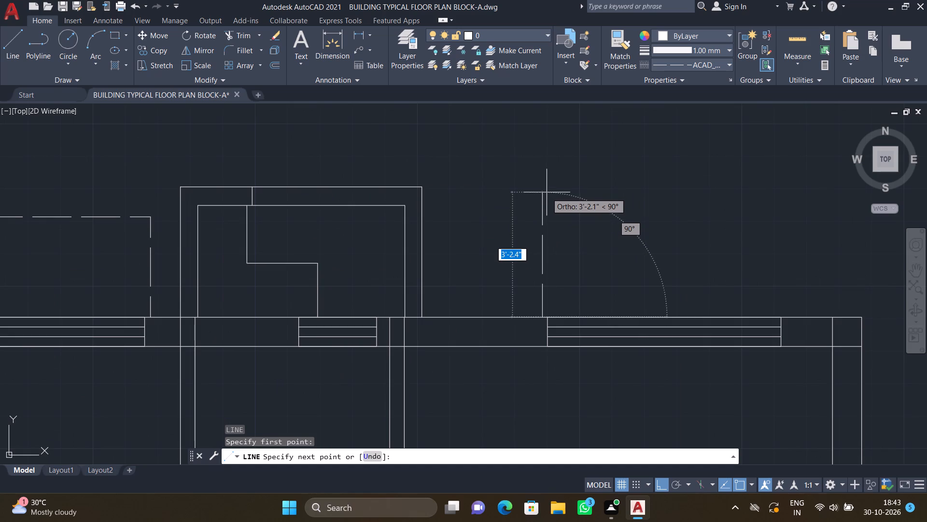
left_click(545, 199)
scroll(658, 215, "down", 2)
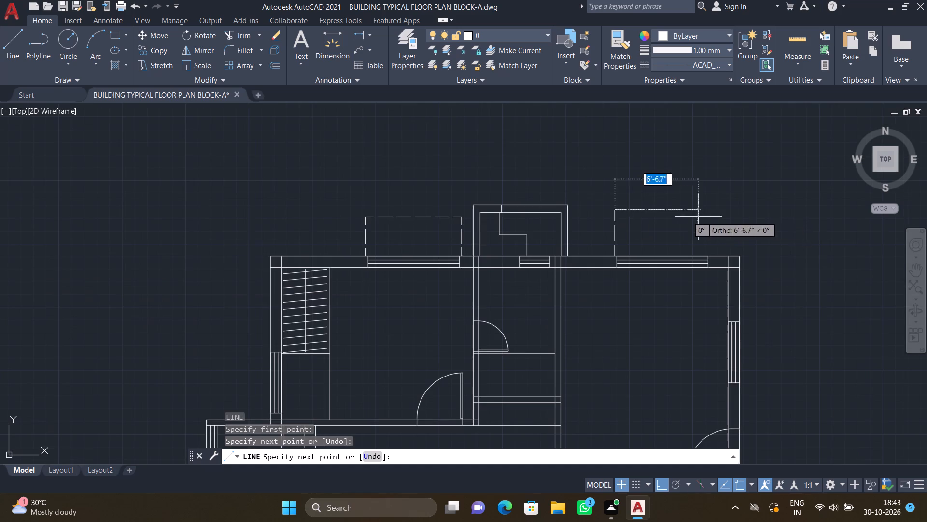
middle_click(629, 218)
scroll(734, 237, "up", 3)
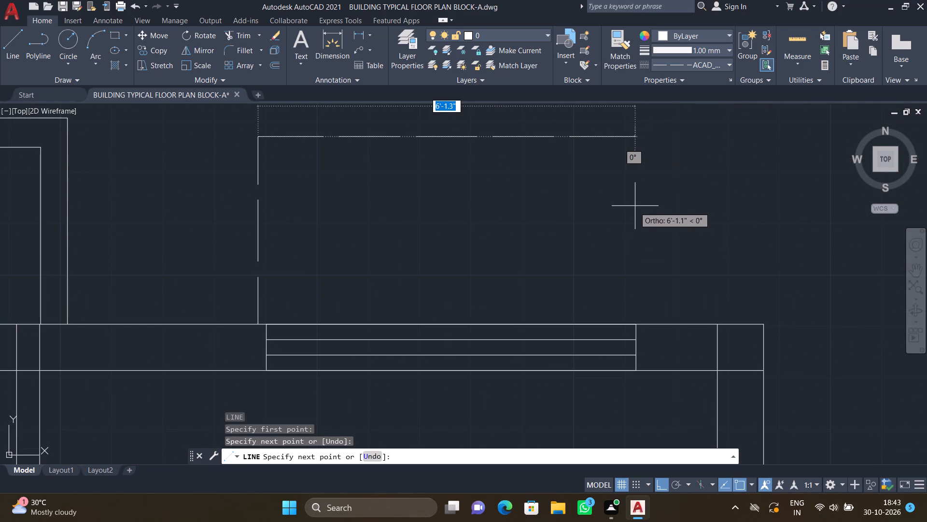
left_click_drag(644, 166, 645, 173)
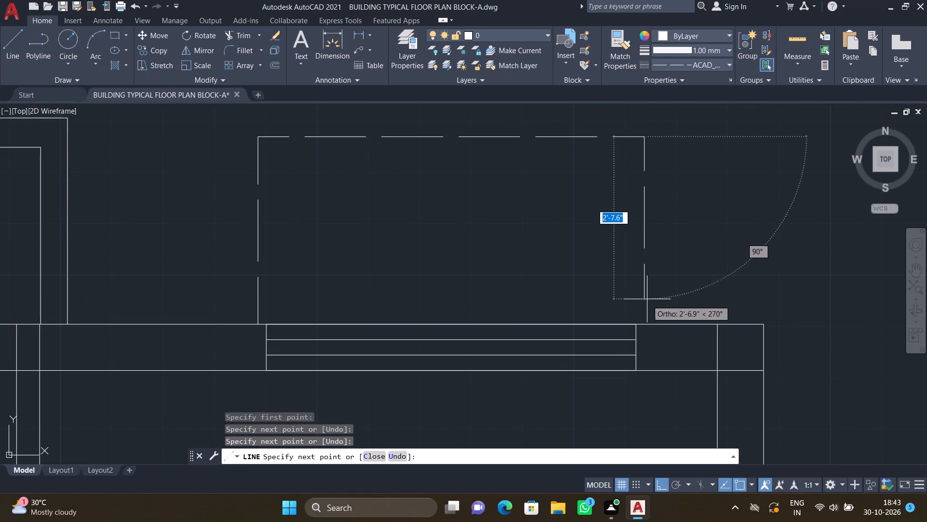
left_click(647, 325)
key("Return")
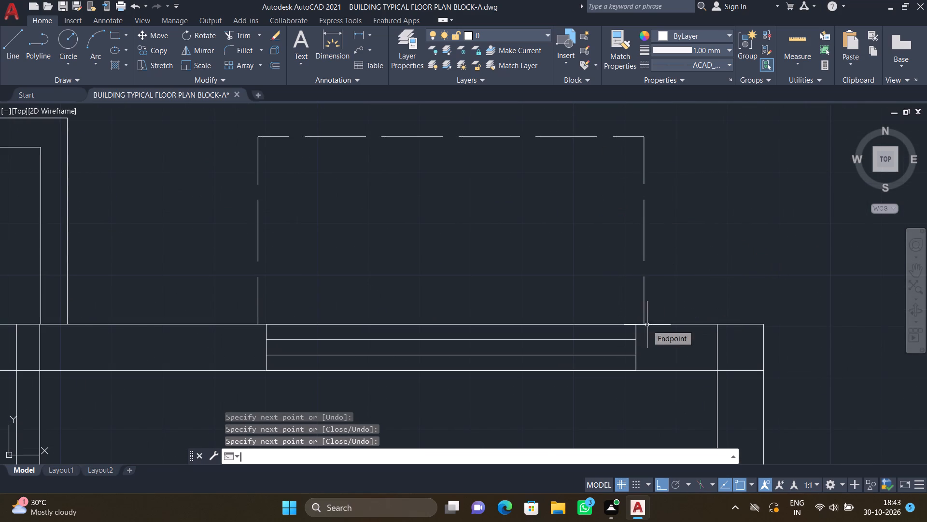
Draw a three-sided dashed outline about 4'-3.5" long and 2'-1" deep outside the upper-left room's left-wall window.
scroll(637, 315, "down", 4)
middle_click_drag(556, 351, 554, 234)
scroll(556, 238, "down", 1)
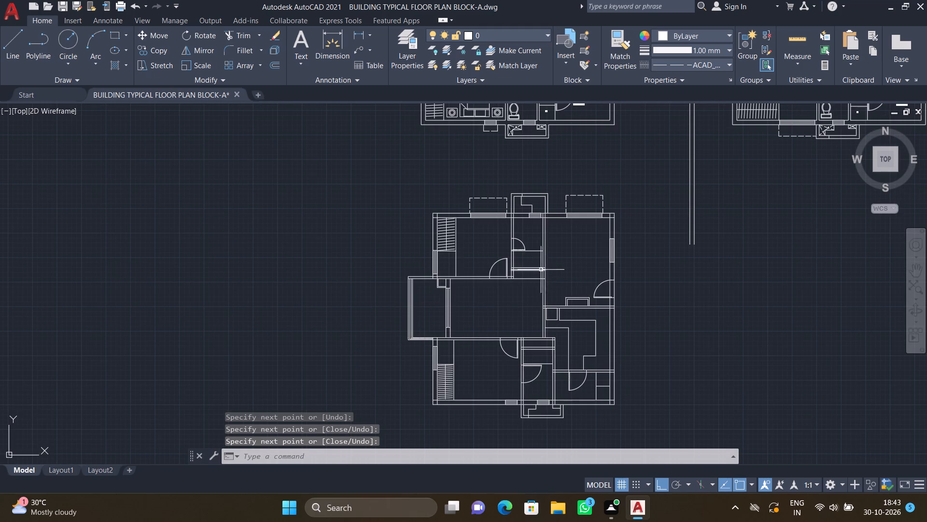
scroll(420, 267, "up", 2)
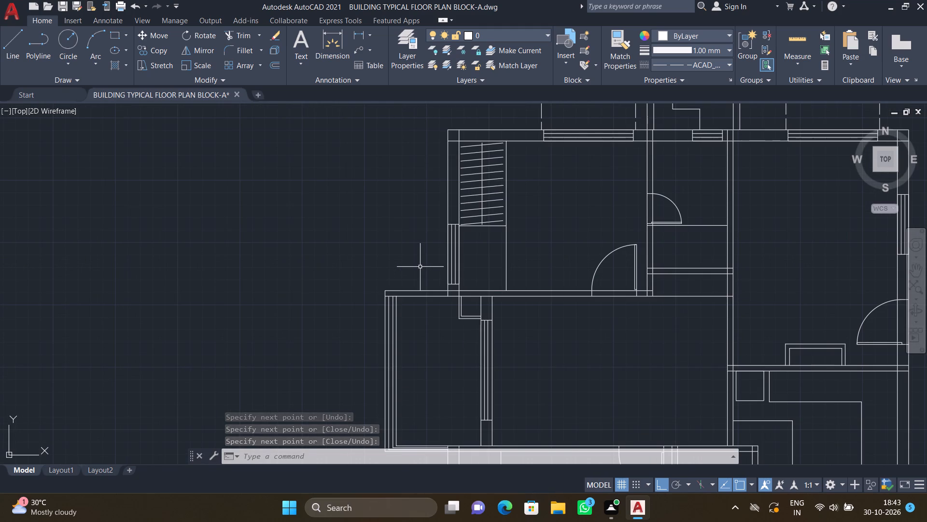
key("l")
key("Return")
scroll(458, 234, "up", 2)
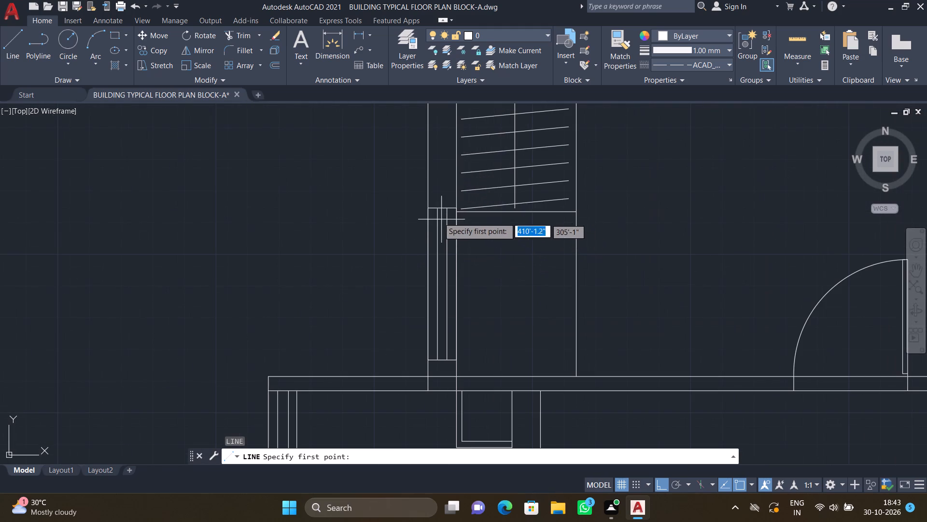
scroll(427, 199, "up", 2)
left_click(423, 207)
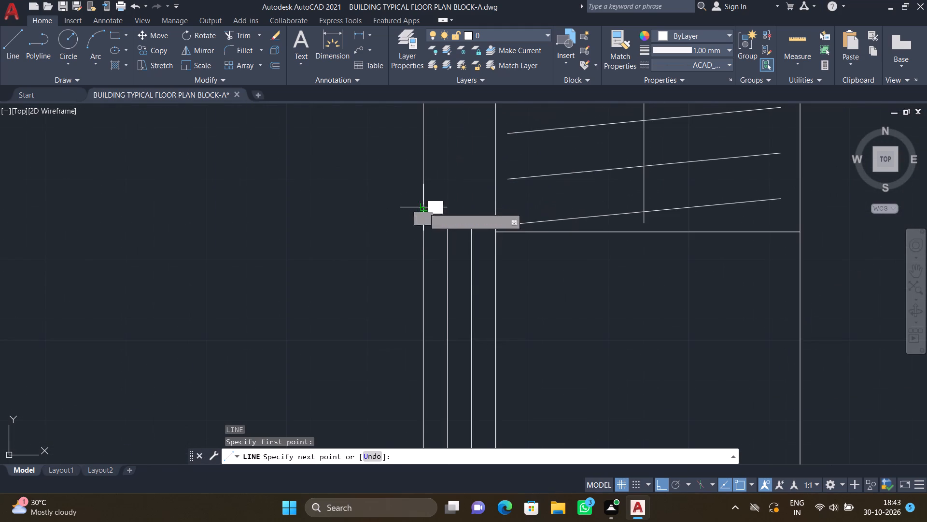
scroll(360, 219, "down", 3)
middle_click_drag(337, 225, 380, 206)
scroll(347, 219, "up", 1)
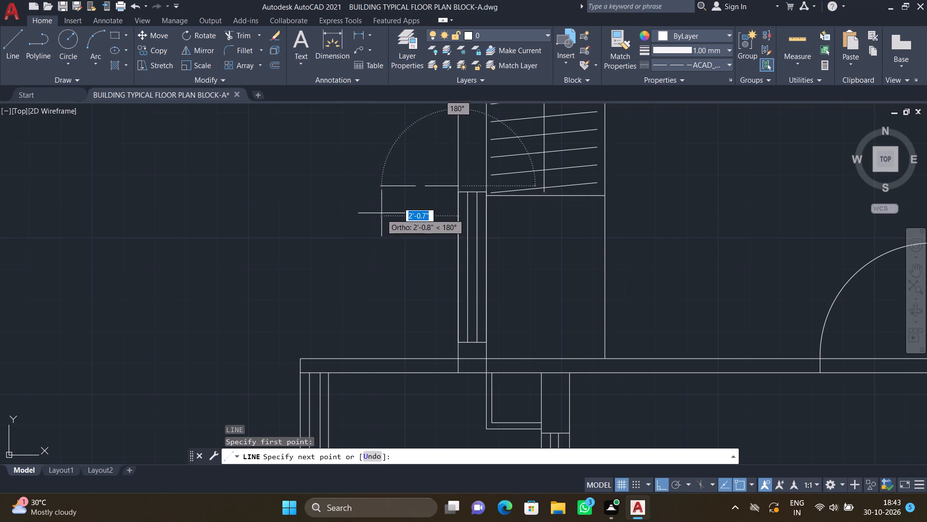
scroll(381, 213, "up", 2)
scroll(381, 212, "down", 1)
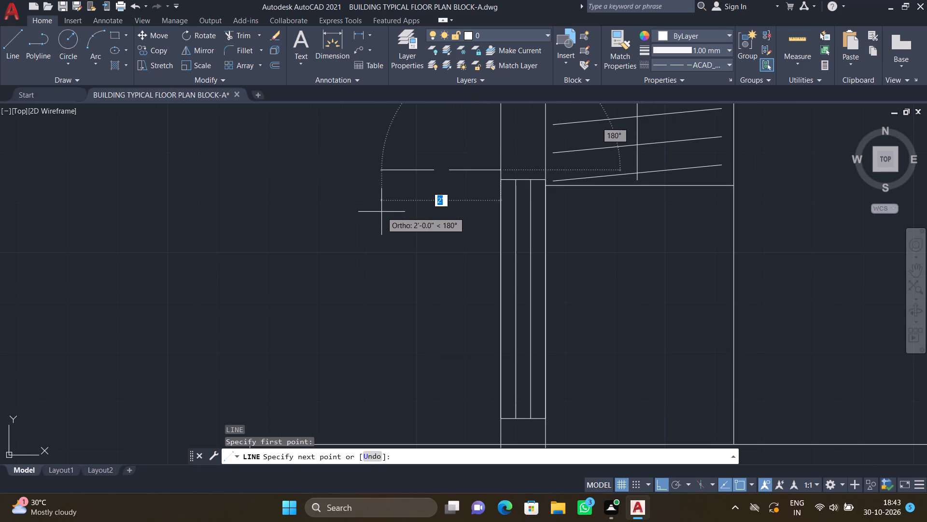
scroll(381, 212, "down", 1)
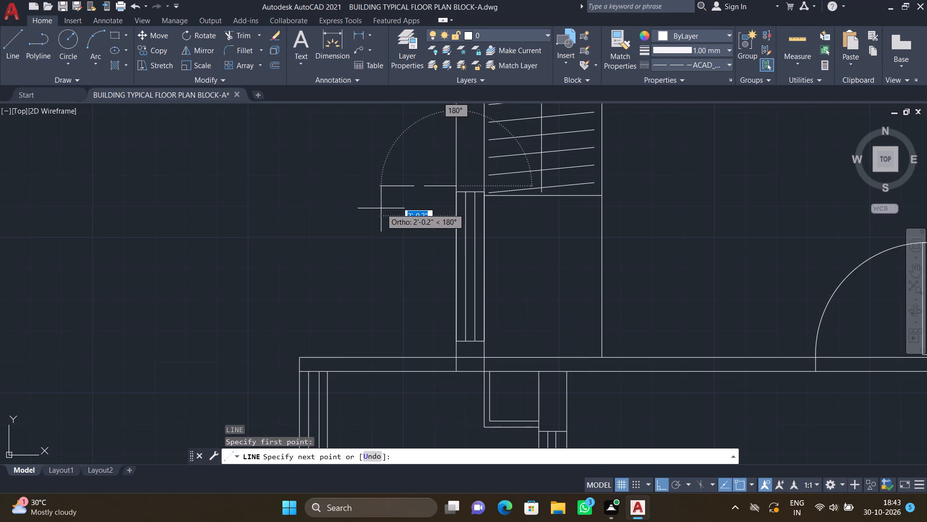
scroll(388, 217, "up", 1)
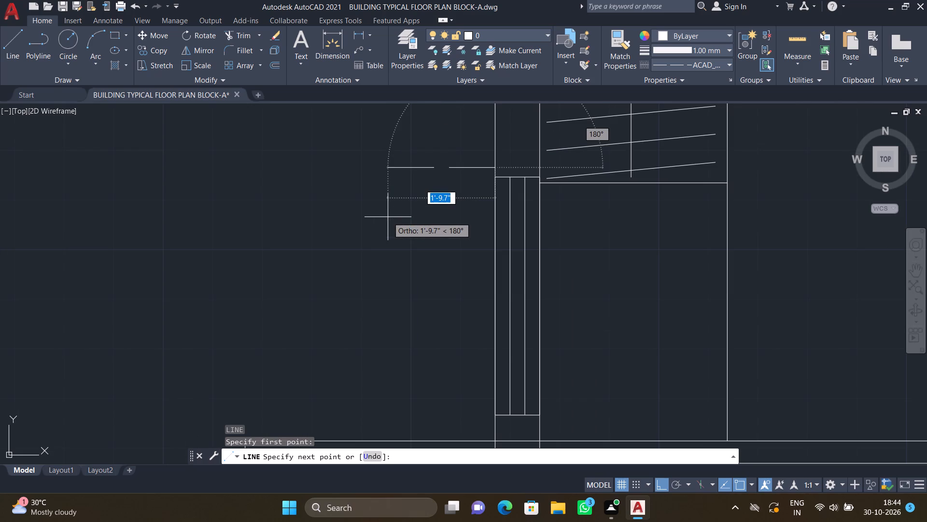
left_click(369, 177)
scroll(368, 250, "down", 2)
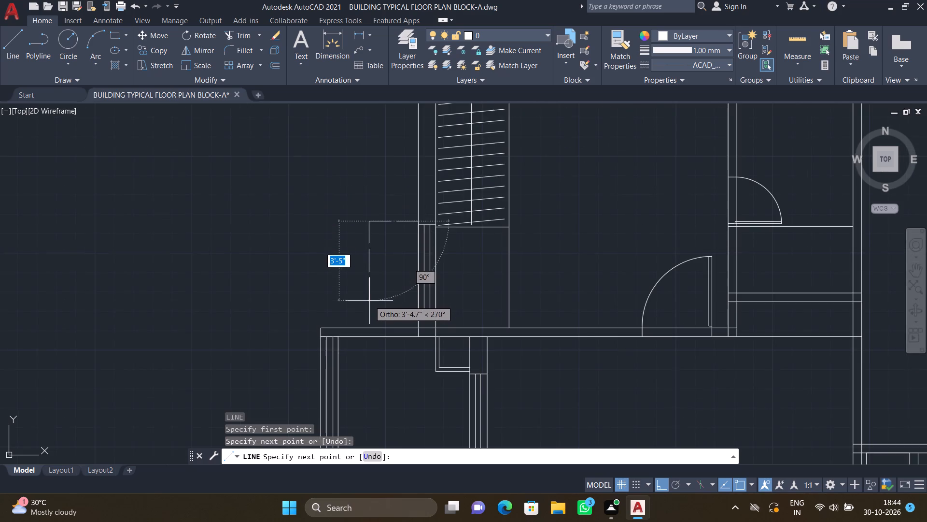
scroll(377, 308, "up", 3)
scroll(357, 361, "up", 1)
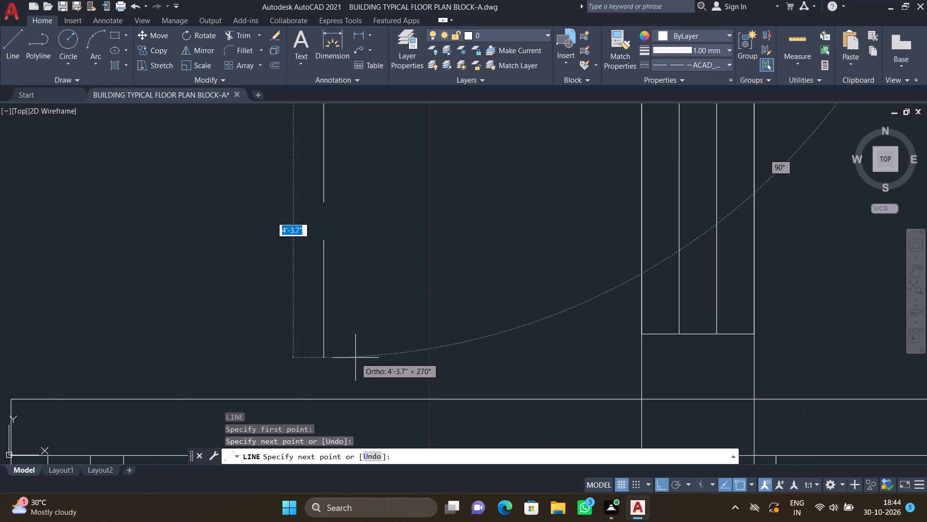
left_click(351, 356)
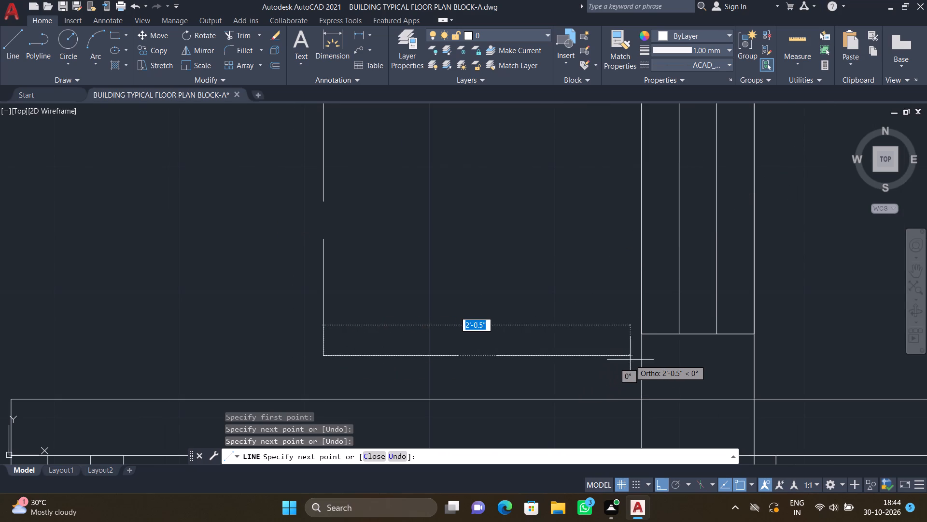
scroll(630, 360, "up", 1)
left_click(646, 352)
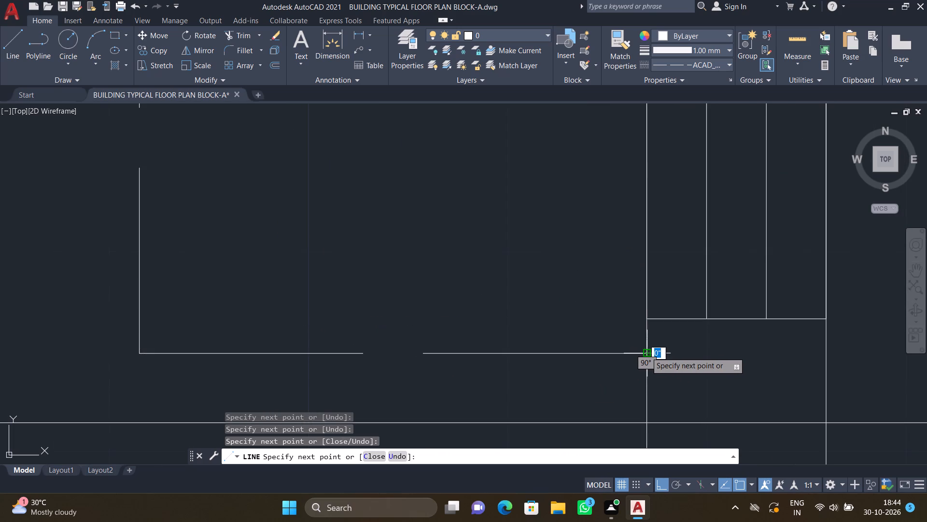
key("Return")
Draw a three-sided dashed outline about 4'-5" long and 2'-2" deep outside the upper-right room's right-wall window.
scroll(555, 282, "down", 4)
scroll(531, 245, "down", 3)
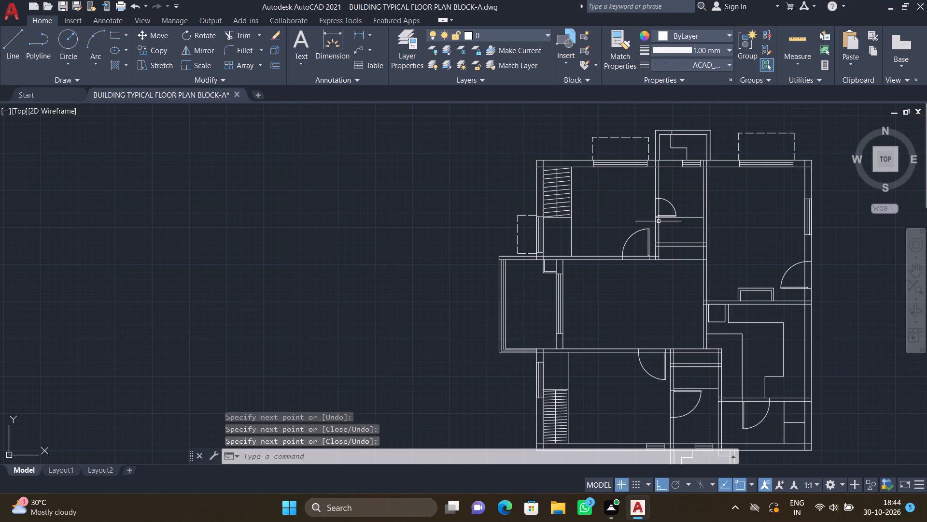
middle_click(428, 197)
scroll(837, 268, "down", 1)
scroll(830, 231, "up", 3)
scroll(799, 196, "up", 1)
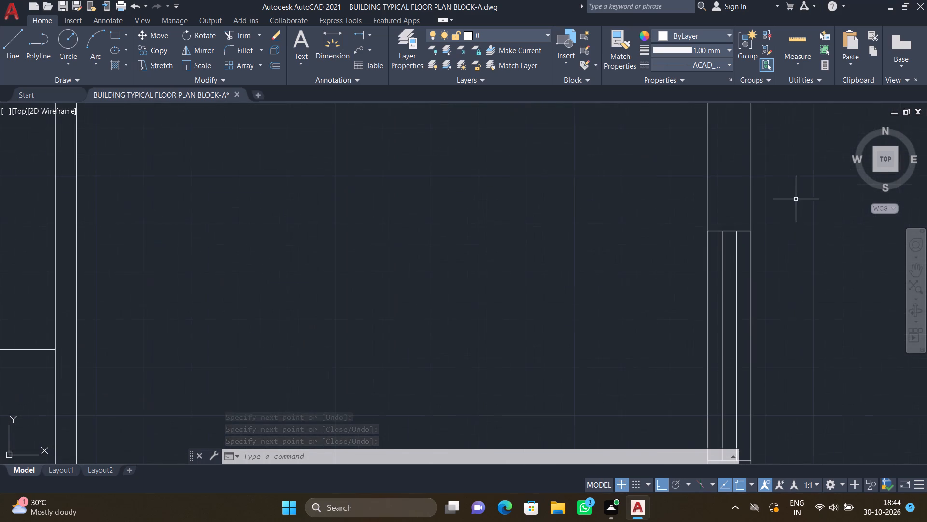
scroll(795, 200, "up", 1)
key("l")
key("Return")
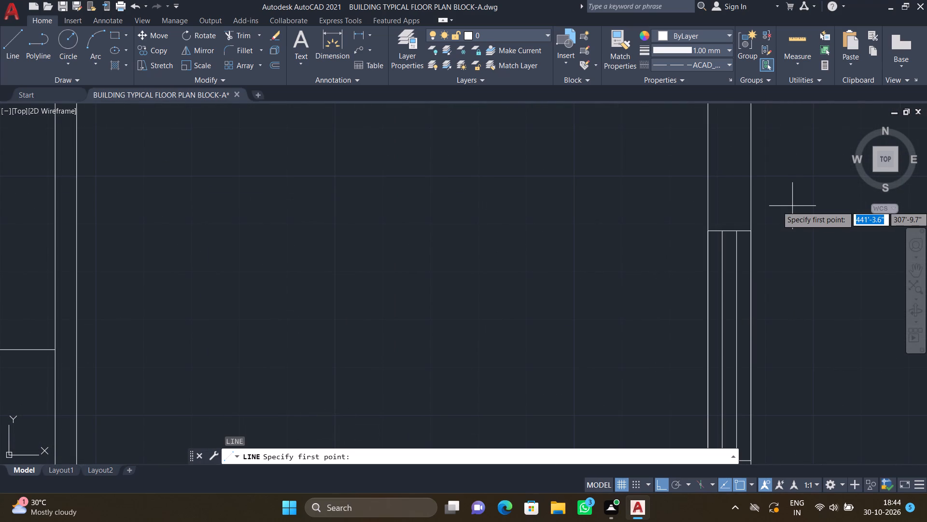
scroll(777, 216, "down", 1)
scroll(764, 218, "up", 2)
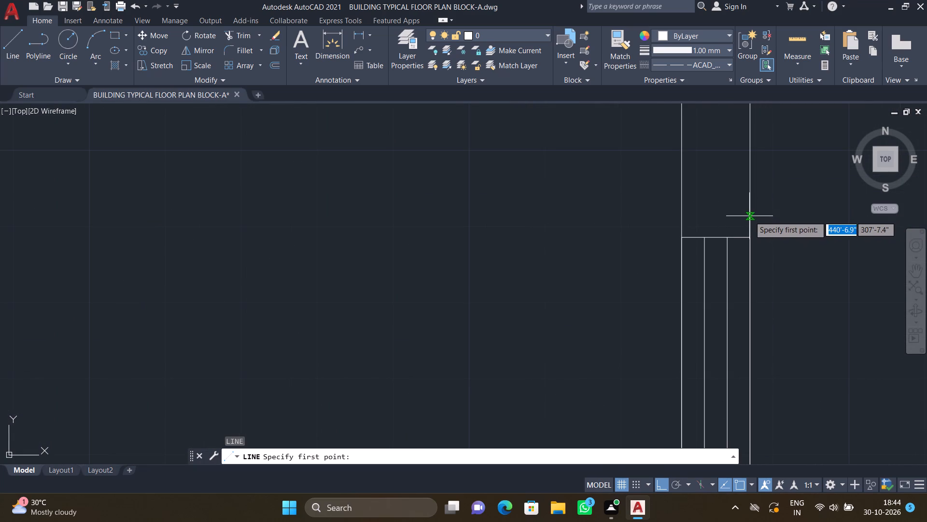
left_click(749, 216)
scroll(780, 227, "down", 3)
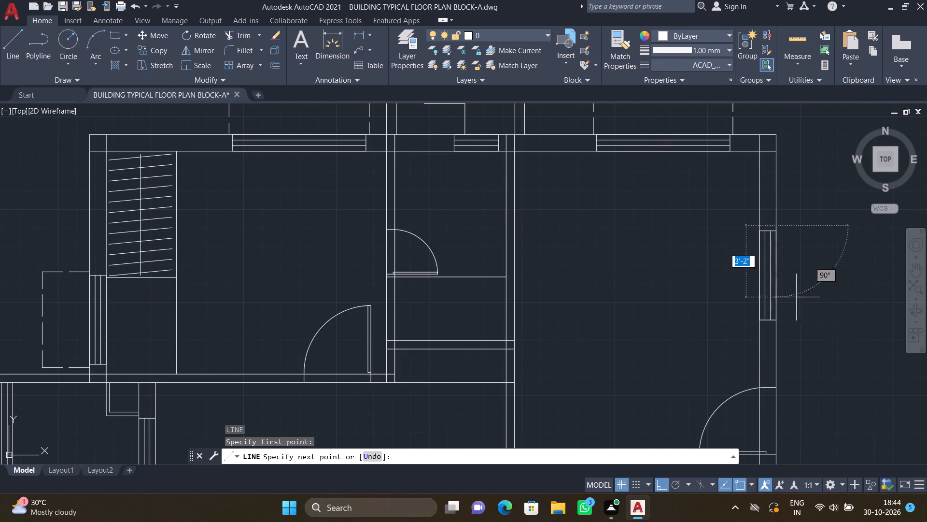
scroll(805, 237, "up", 2)
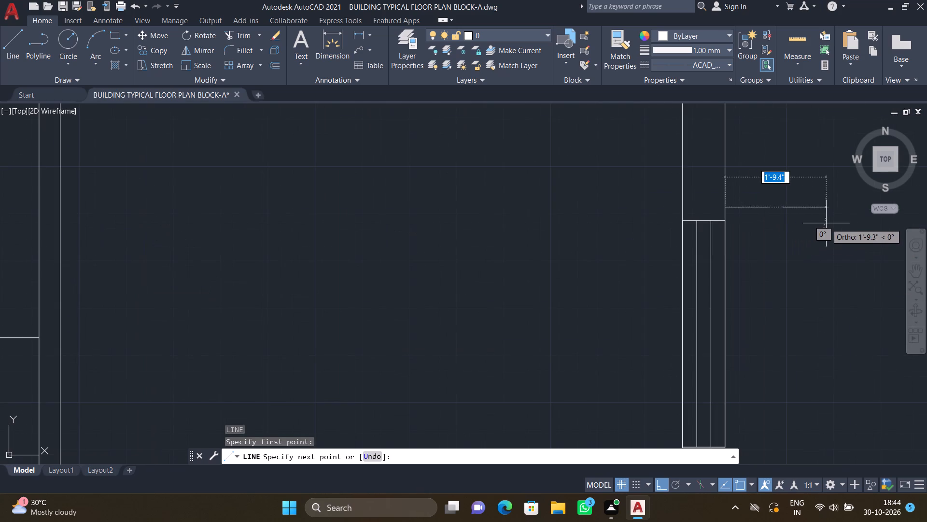
scroll(828, 225, "down", 1)
scroll(848, 229, "up", 1)
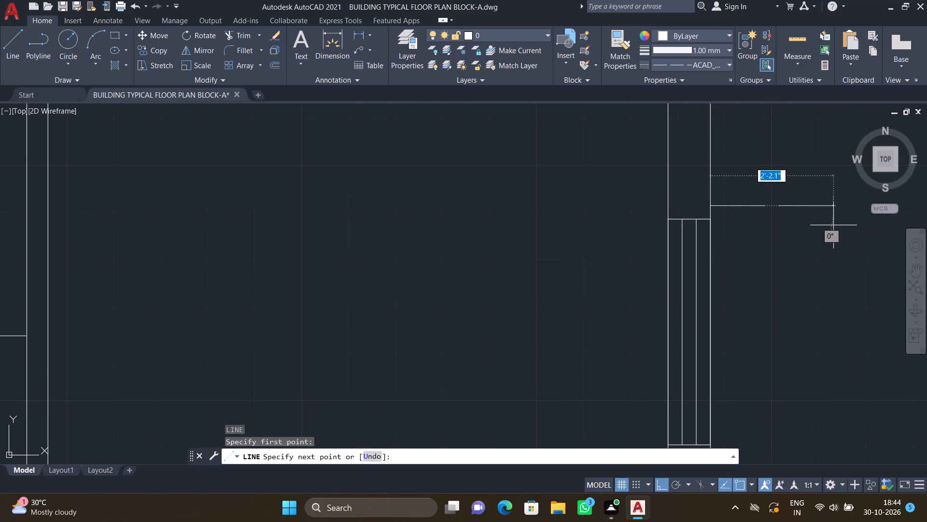
left_click(833, 225)
scroll(787, 279, "down", 2)
middle_click_drag(772, 330, 767, 327)
scroll(804, 361, "up", 1)
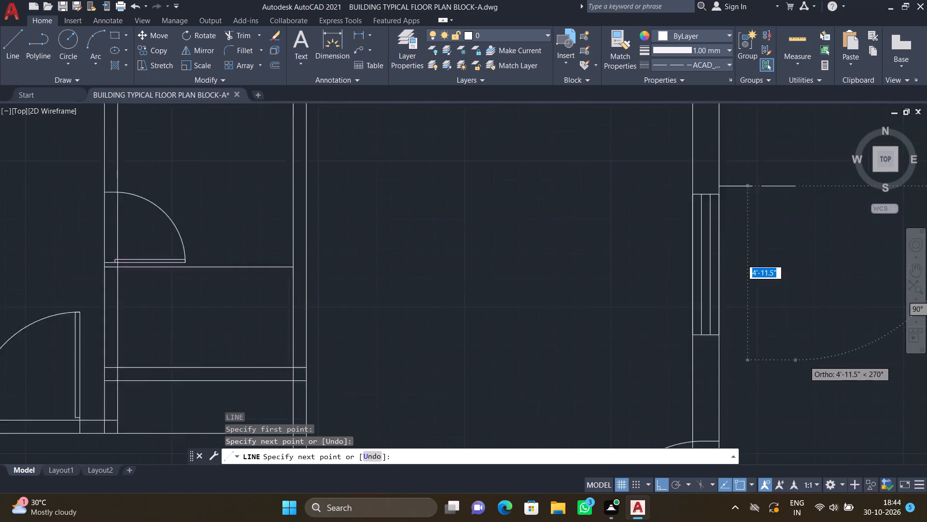
scroll(804, 361, "up", 1)
scroll(788, 344, "down", 1)
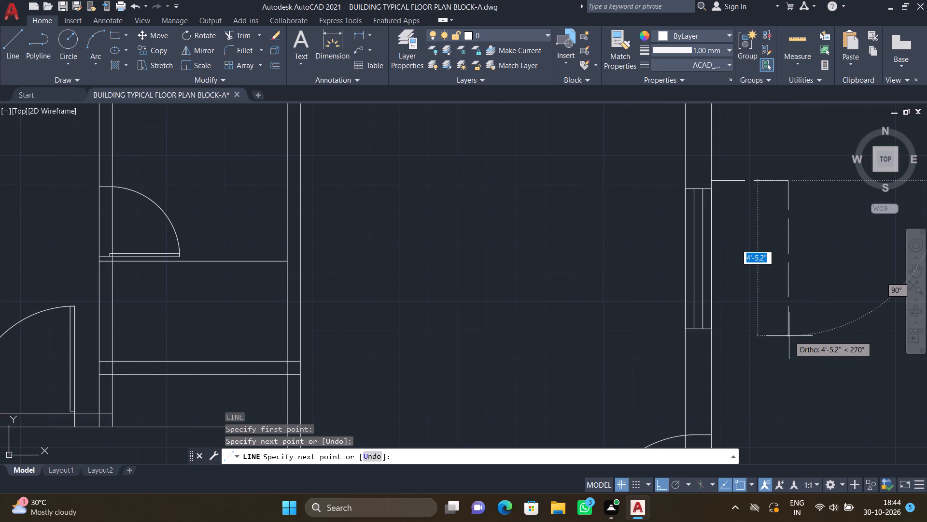
left_click(788, 335)
scroll(738, 346, "up", 1)
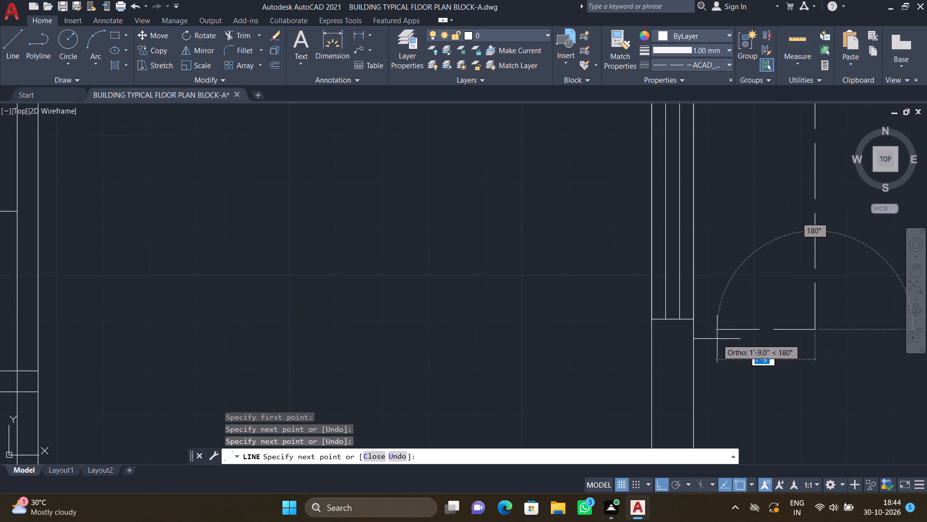
scroll(713, 336, "up", 2)
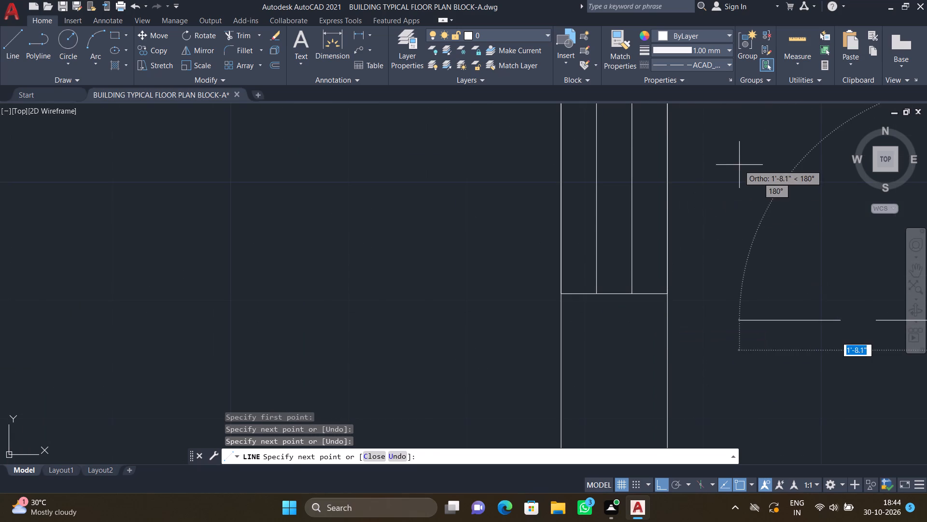
scroll(678, 346, "up", 2)
scroll(678, 340, "down", 3)
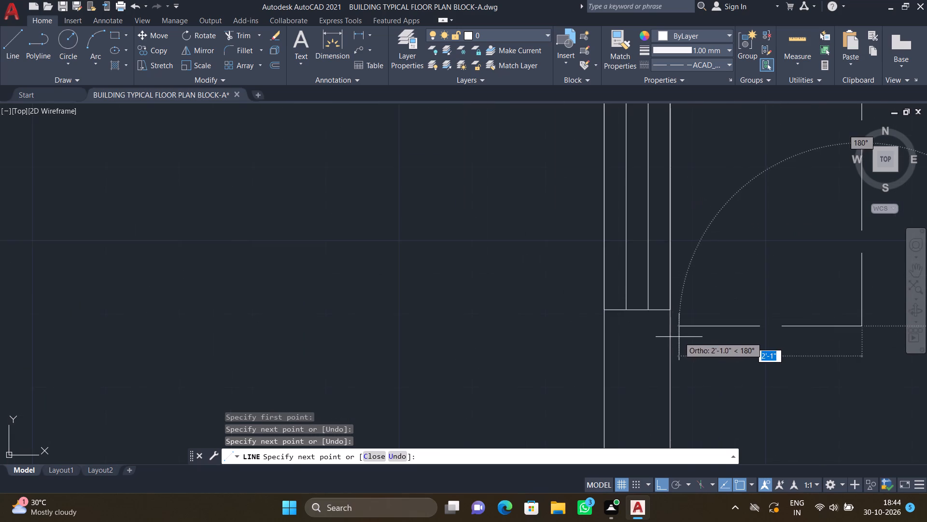
scroll(681, 336, "down", 2)
scroll(678, 336, "up", 2)
left_click(669, 327)
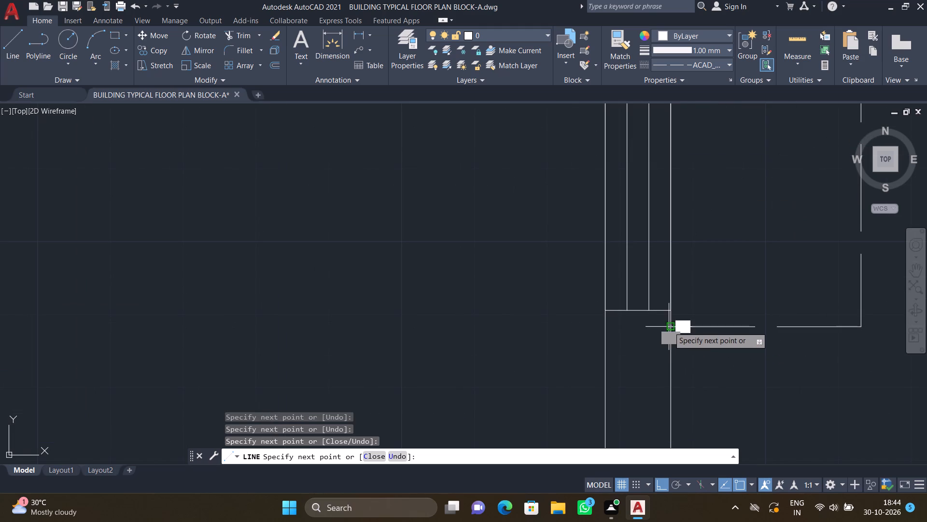
key("Return")
scroll(664, 285, "down", 2)
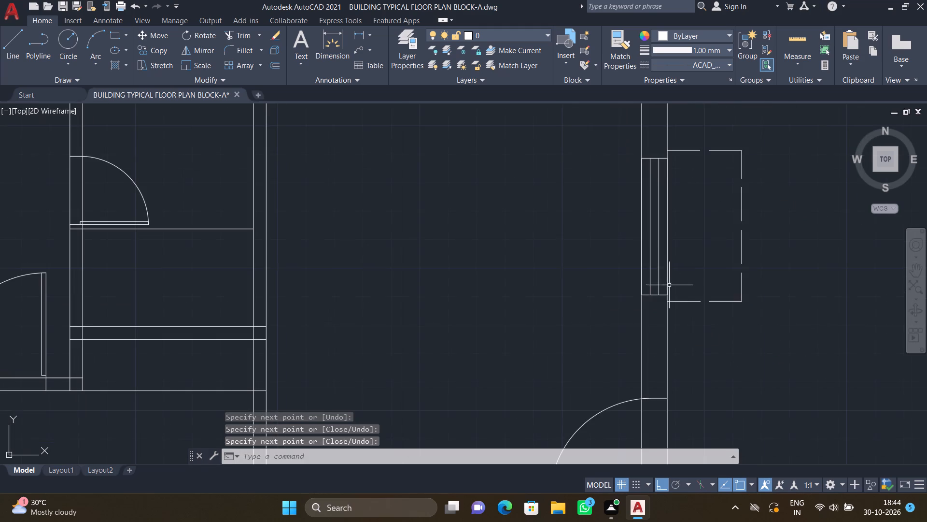
middle_click_drag(756, 349, 653, 256)
scroll(654, 256, "down", 2)
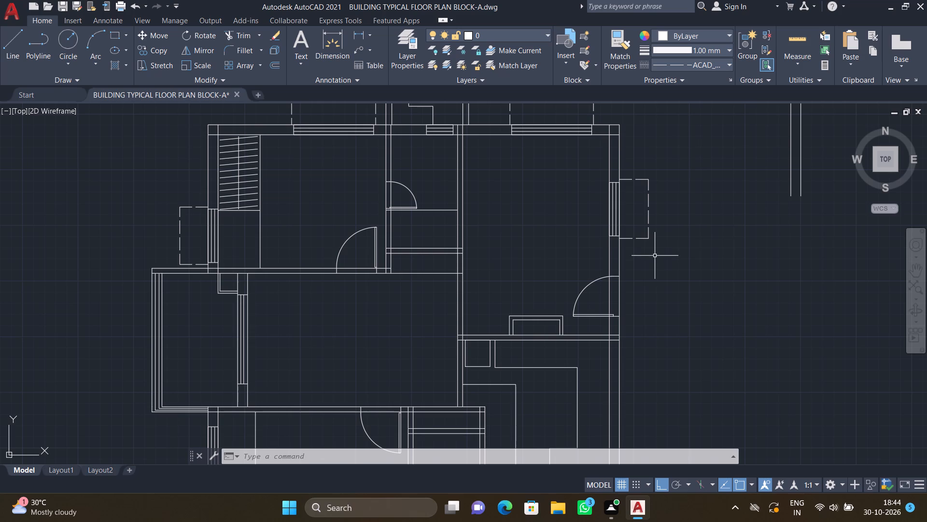
Draw a three-sided dashed outline about 1' deep and slightly wider than the opening outside the lower-left room's bottom window.
scroll(670, 276, "down", 2)
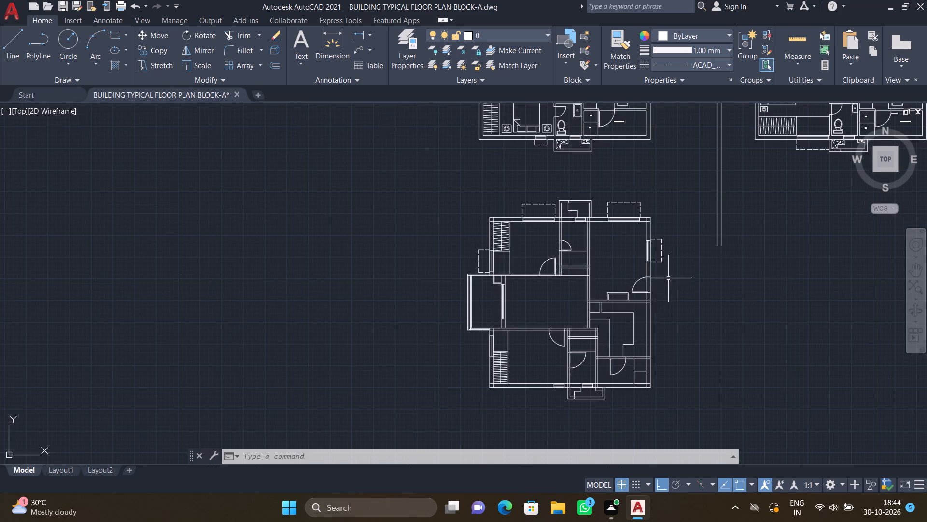
middle_click(750, 244)
scroll(628, 260, "up", 2)
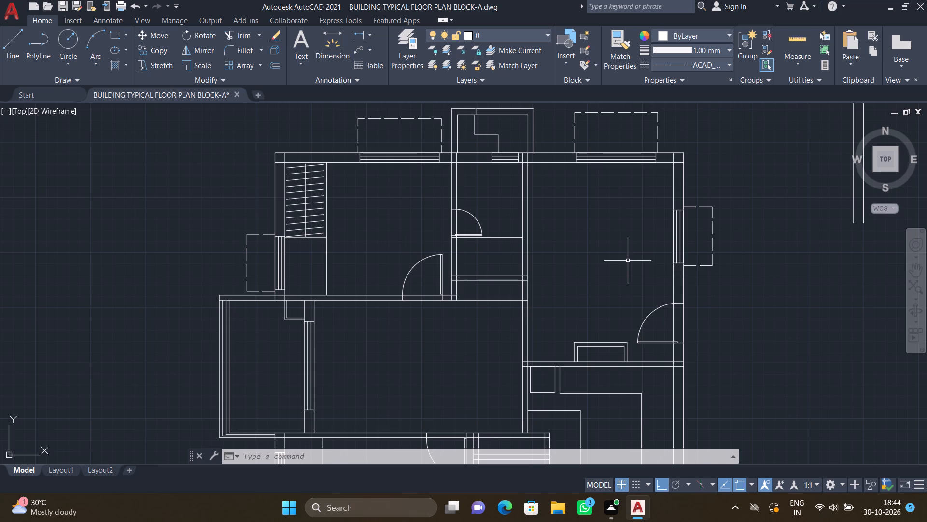
key("l")
key("Return")
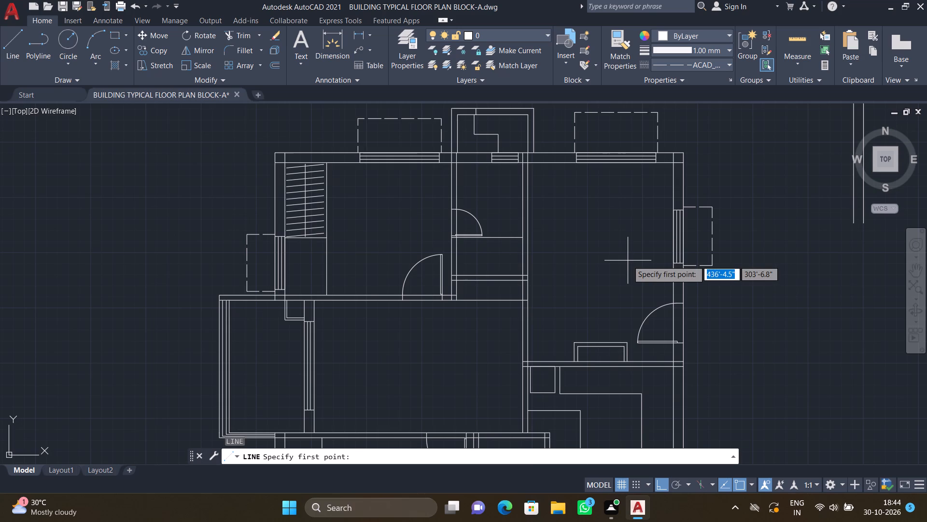
scroll(627, 279, "down", 1)
middle_click_drag(623, 313, 640, 242)
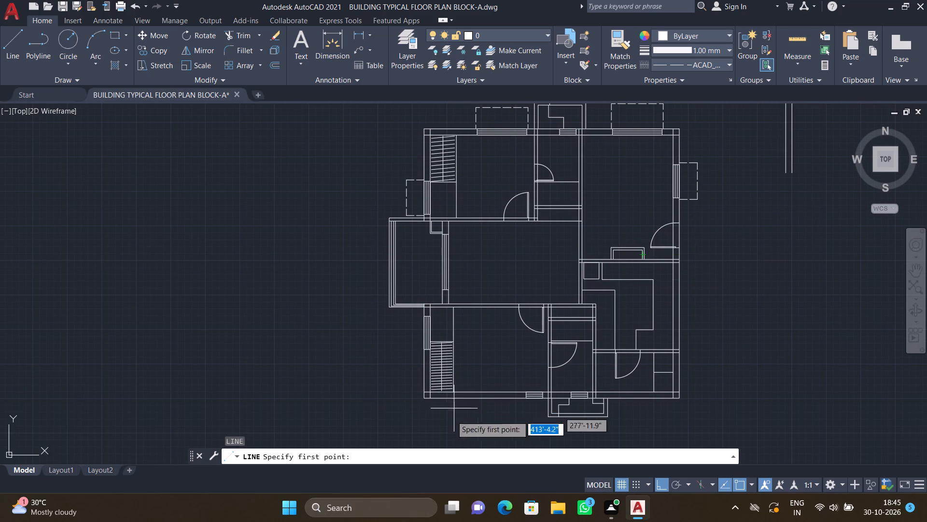
scroll(500, 419, "up", 2)
scroll(567, 390, "up", 1)
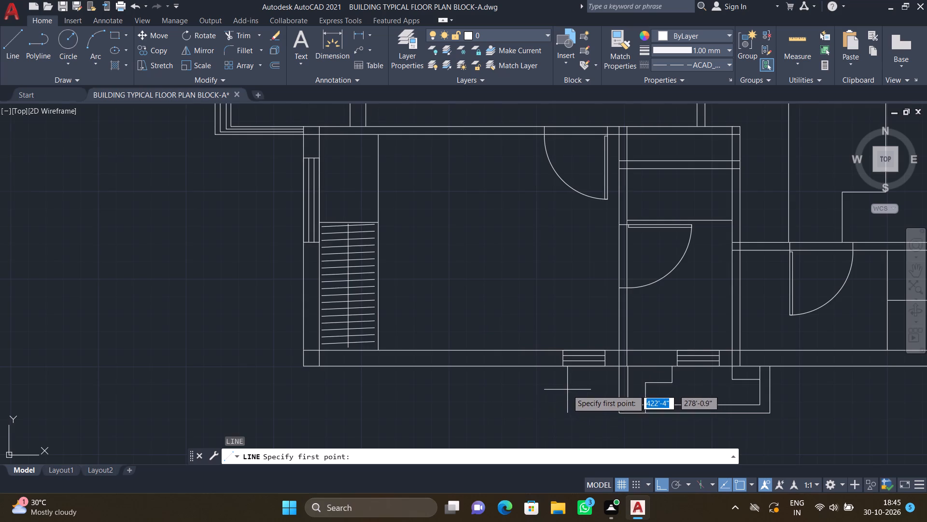
scroll(567, 390, "up", 2)
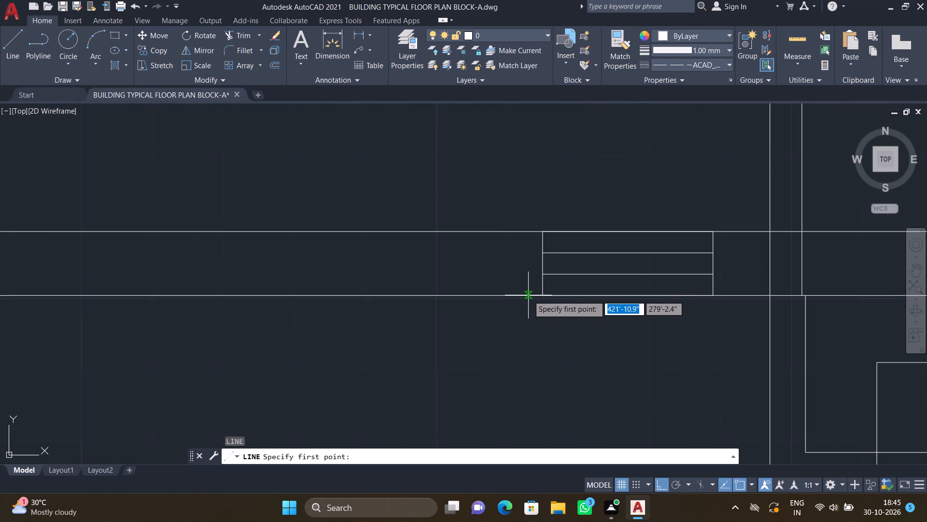
left_click_drag(529, 295, 534, 315)
scroll(533, 354, "down", 1)
scroll(527, 377, "up", 1)
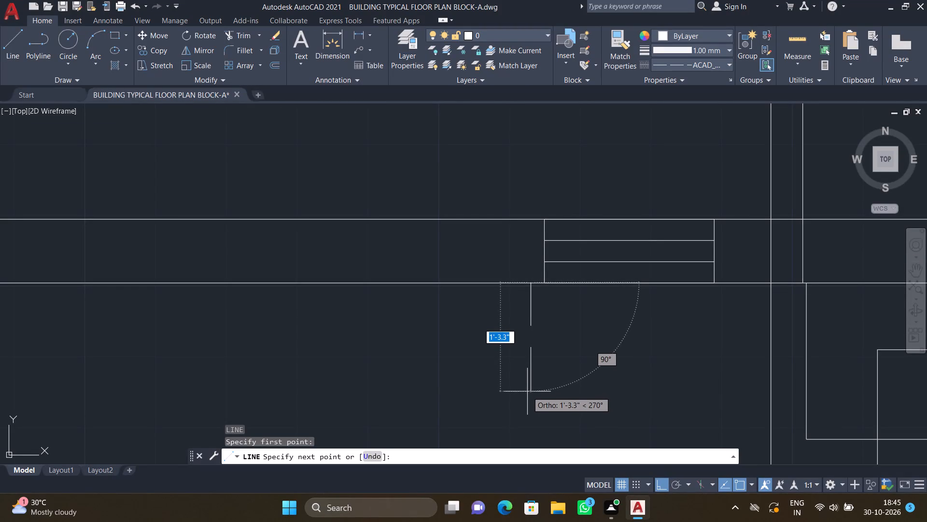
left_click(528, 367)
scroll(700, 374, "up", 1)
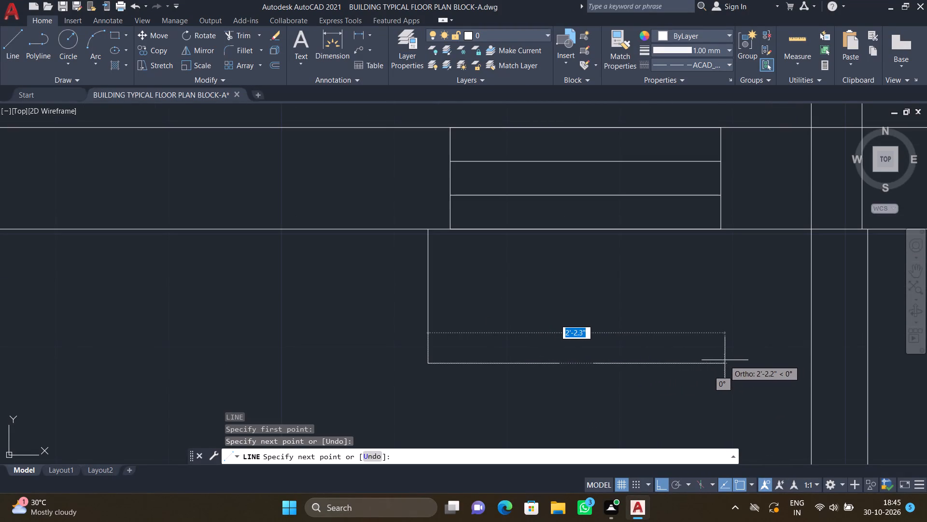
left_click(744, 353)
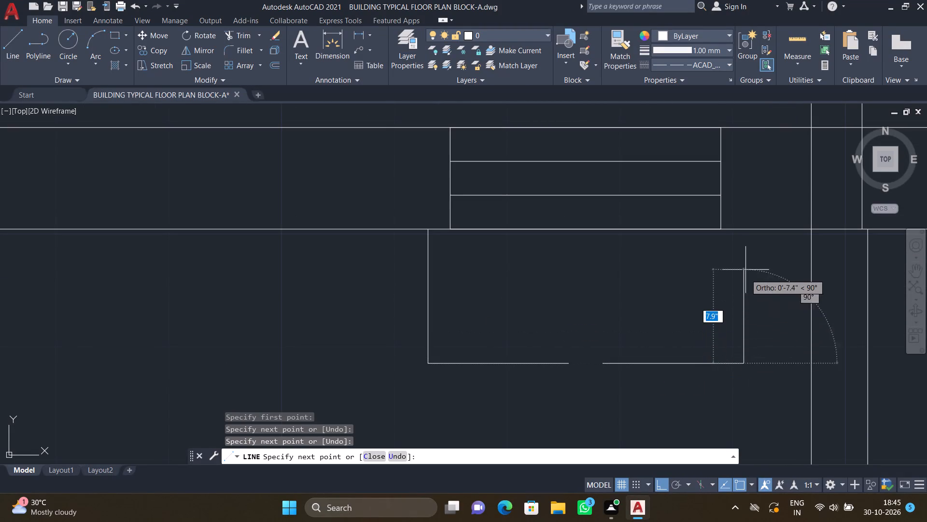
scroll(744, 237, "up", 2)
left_click(736, 217)
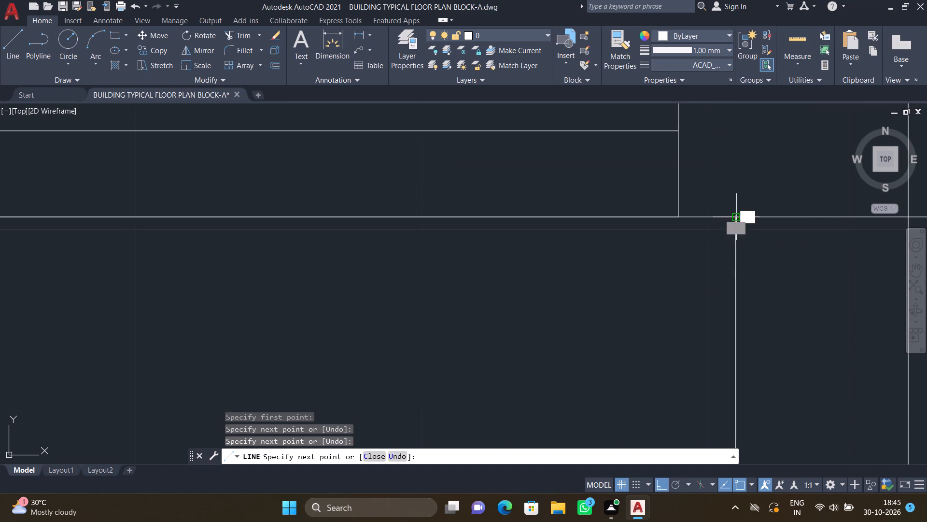
key("Return")
Draw a three-sided dashed outline about 2' deep, extending just past both window ends, outside the lower-left room's left-wall window.
scroll(619, 263, "down", 4)
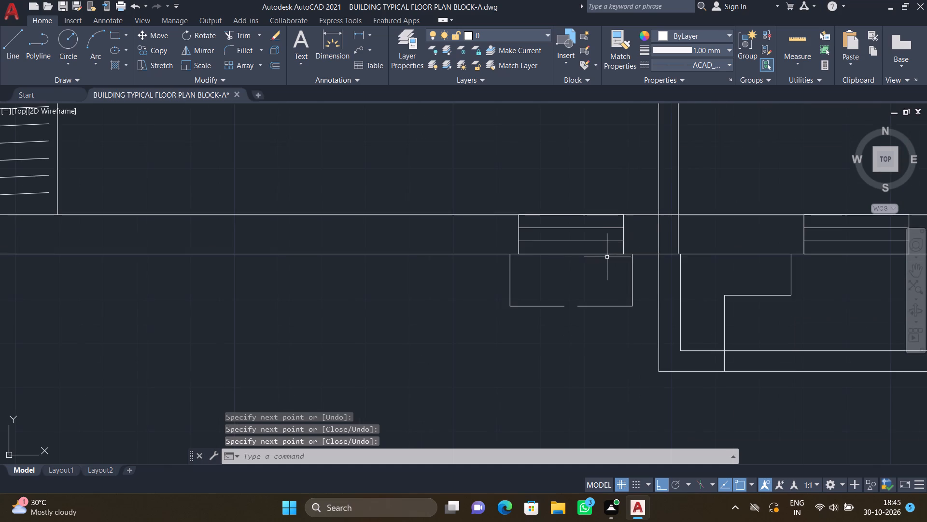
scroll(604, 256, "down", 3)
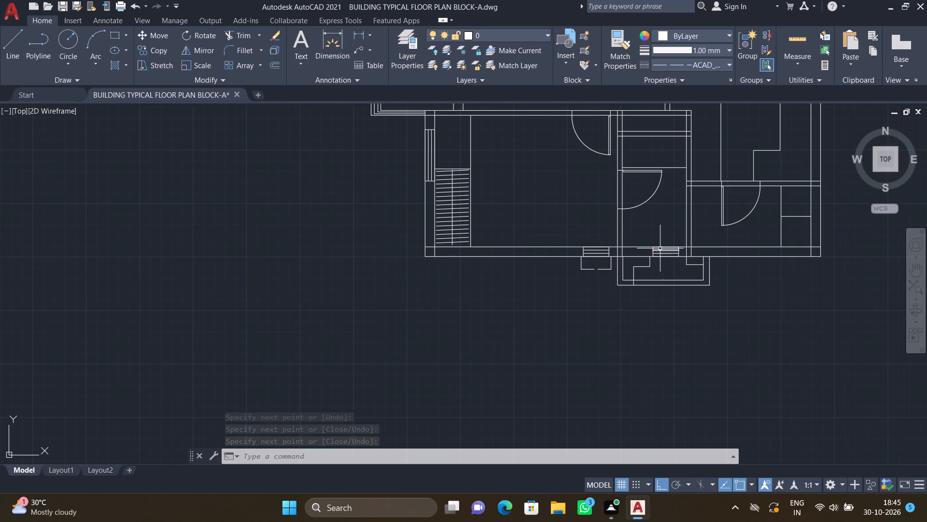
middle_click_drag(604, 286, 547, 350)
scroll(630, 145, "down", 2)
middle_click(546, 240)
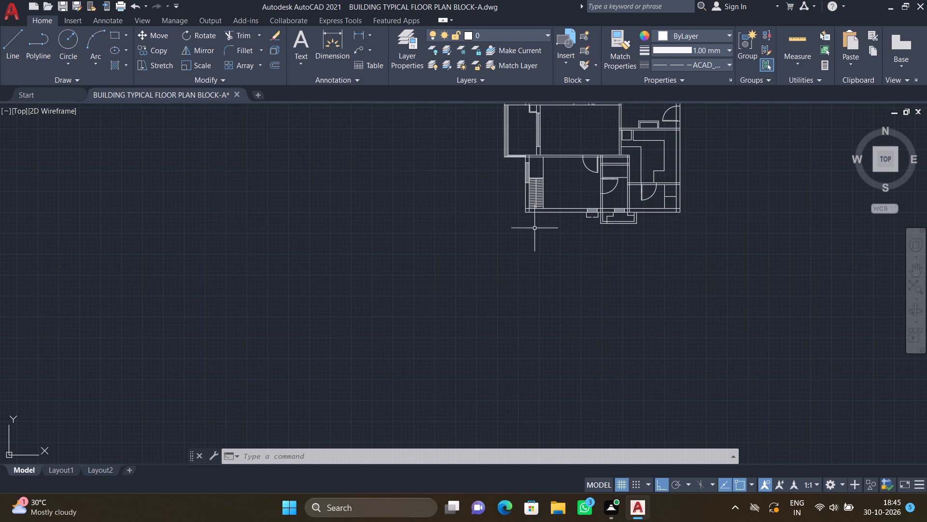
scroll(512, 137, "up", 2)
scroll(526, 208, "up", 2)
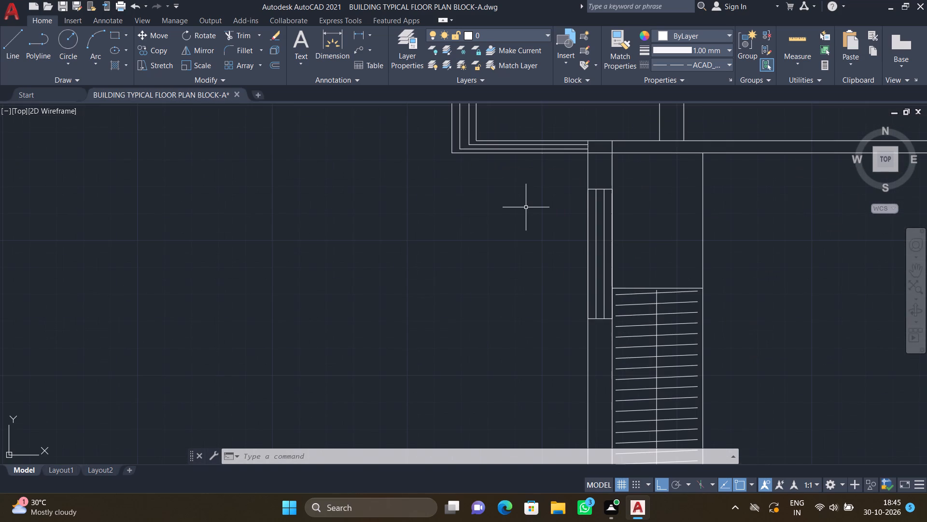
key("l")
key("Return")
scroll(603, 174, "up", 2)
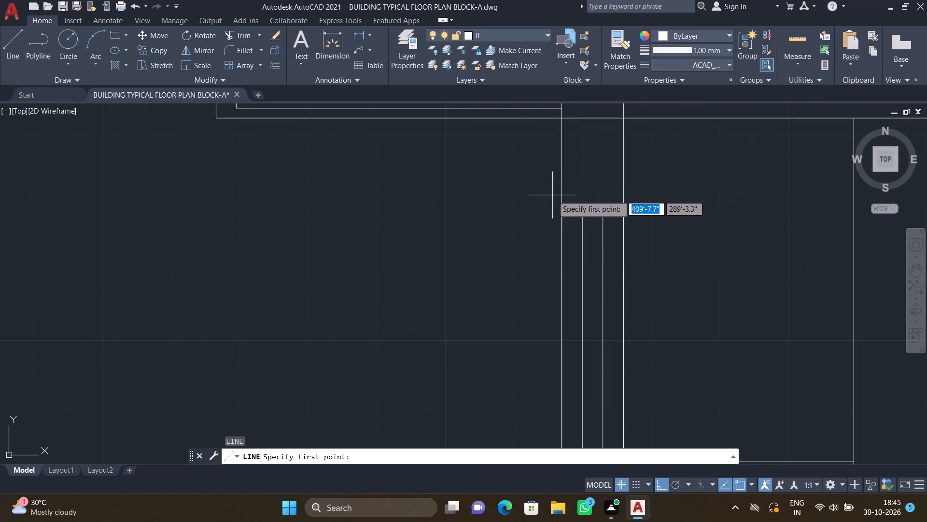
left_click(562, 187)
scroll(482, 211, "down", 1)
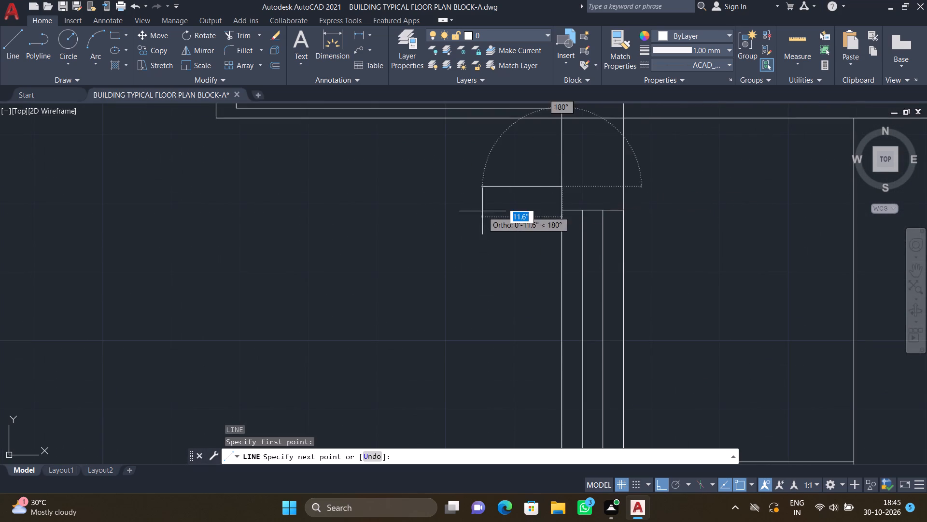
scroll(482, 211, "down", 1)
middle_click_drag(448, 235, 431, 211)
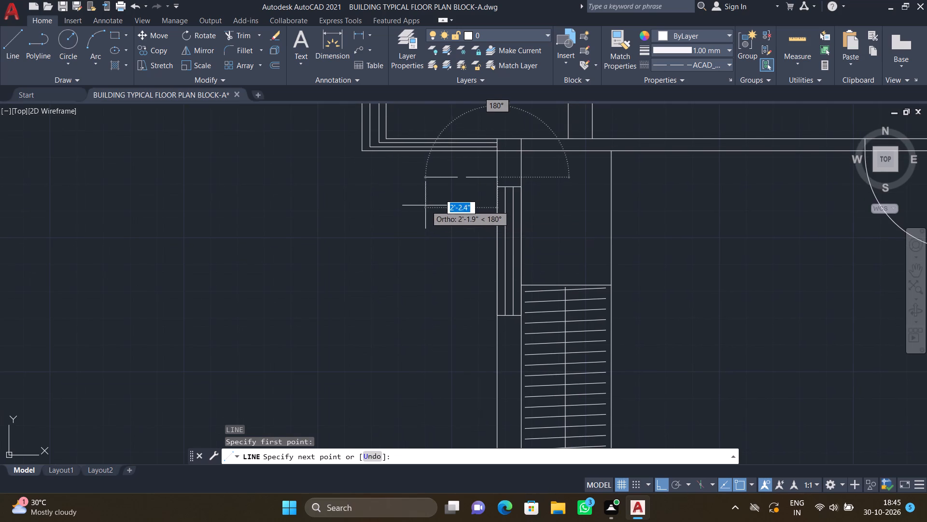
scroll(425, 207, "up", 2)
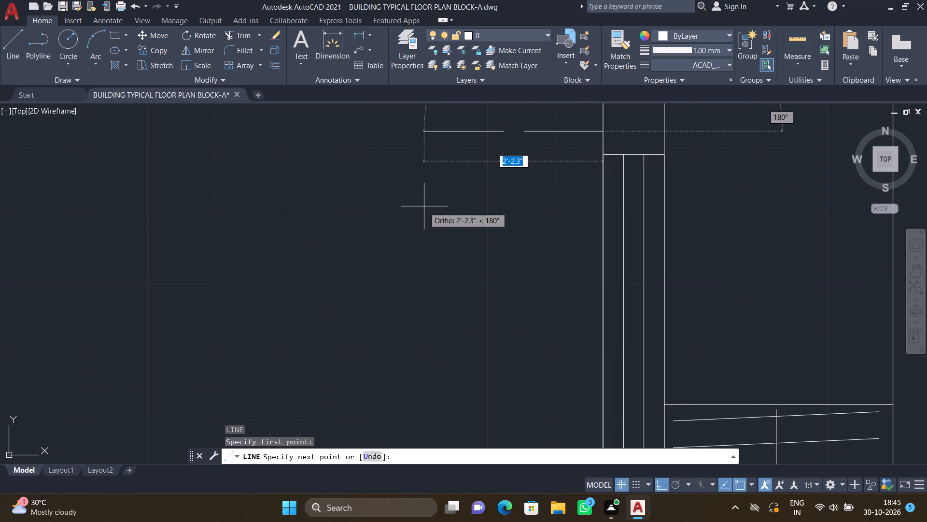
scroll(421, 202, "down", 1)
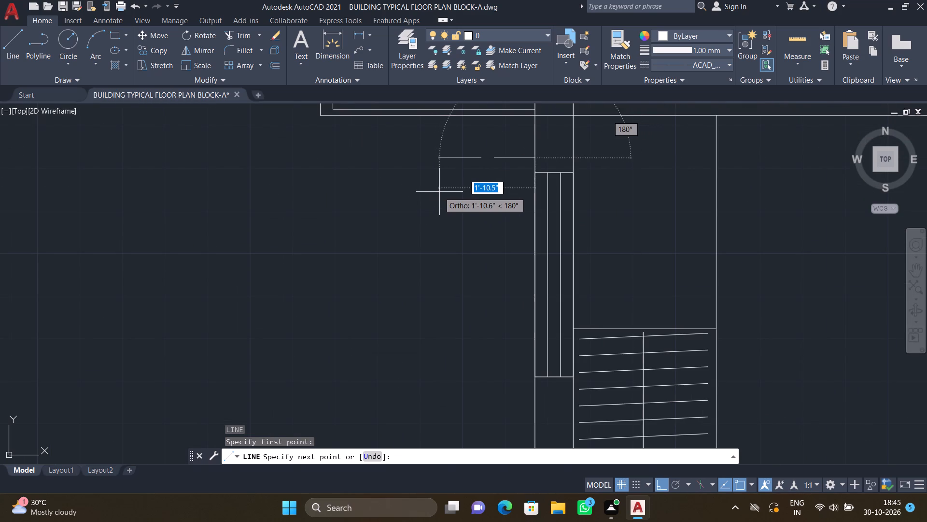
left_click(434, 189)
middle_click_drag(421, 283, 419, 260)
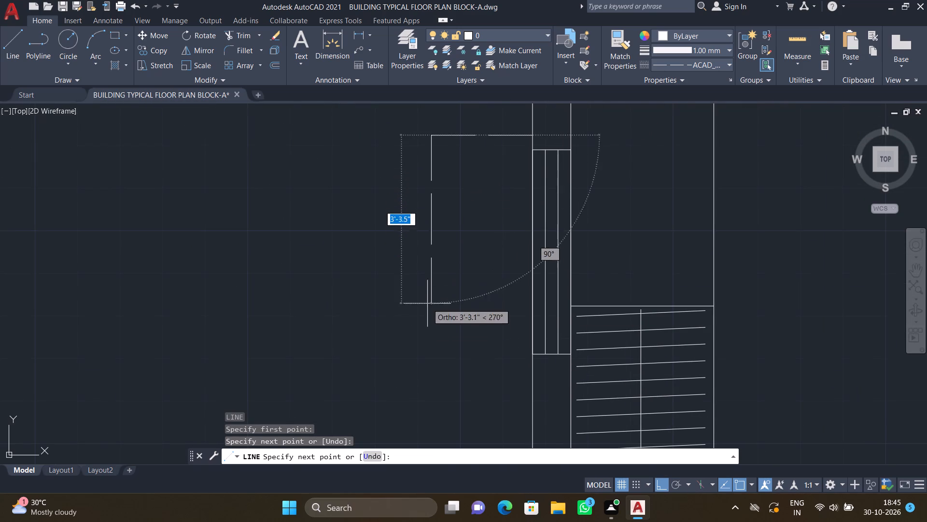
scroll(432, 360, "up", 1)
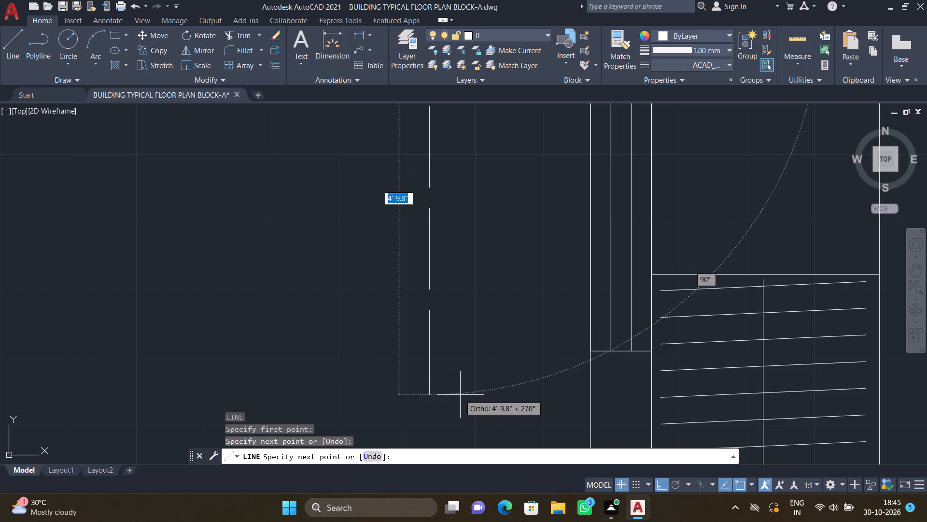
left_click(439, 373)
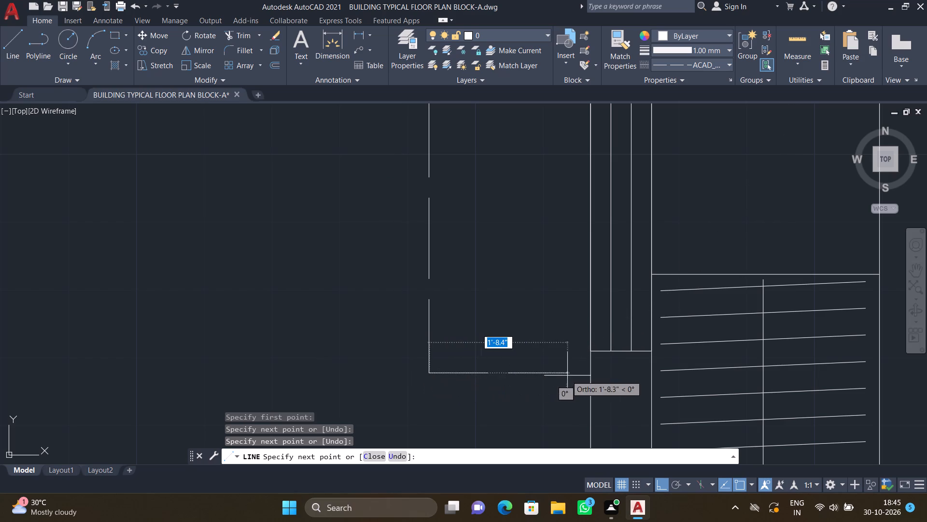
scroll(596, 381, "up", 2)
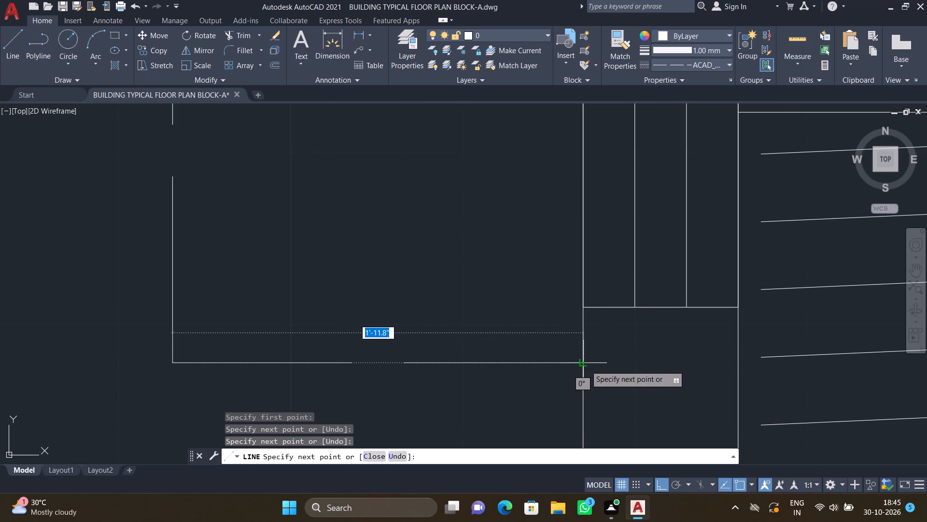
left_click(584, 364)
key("Return")
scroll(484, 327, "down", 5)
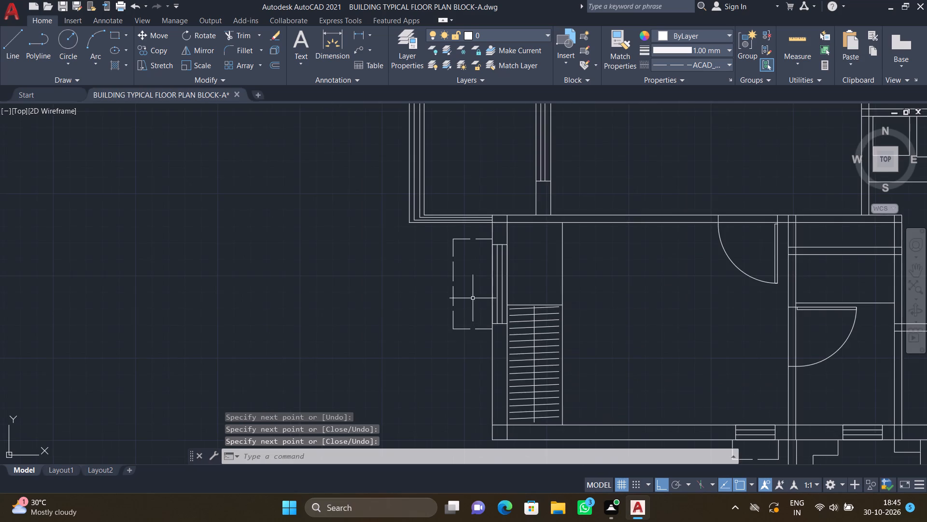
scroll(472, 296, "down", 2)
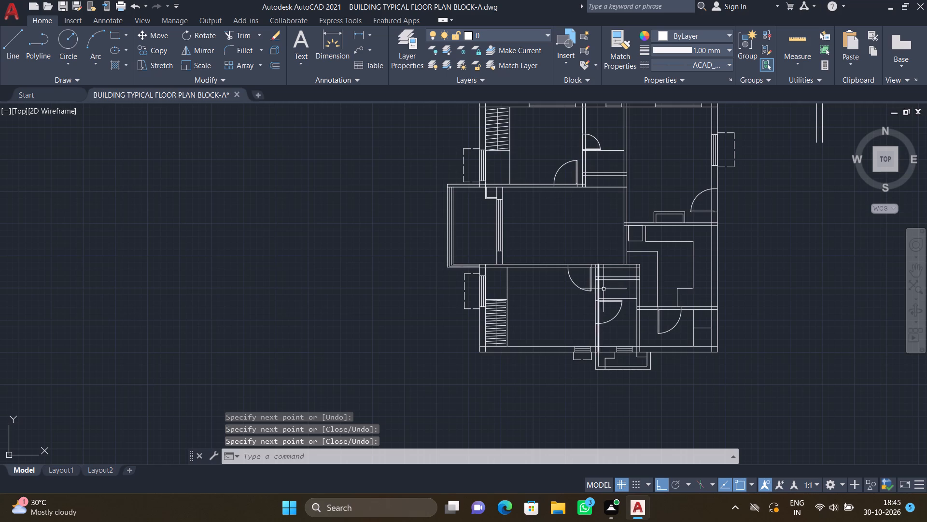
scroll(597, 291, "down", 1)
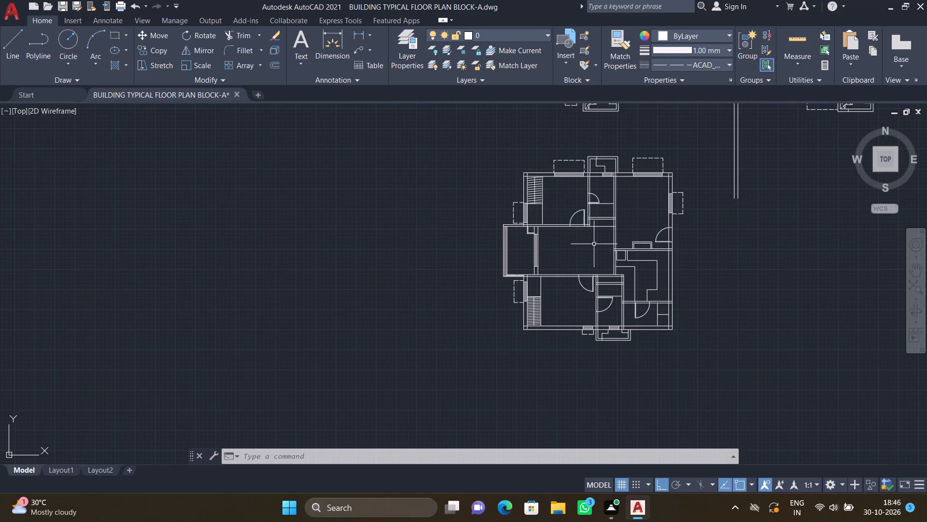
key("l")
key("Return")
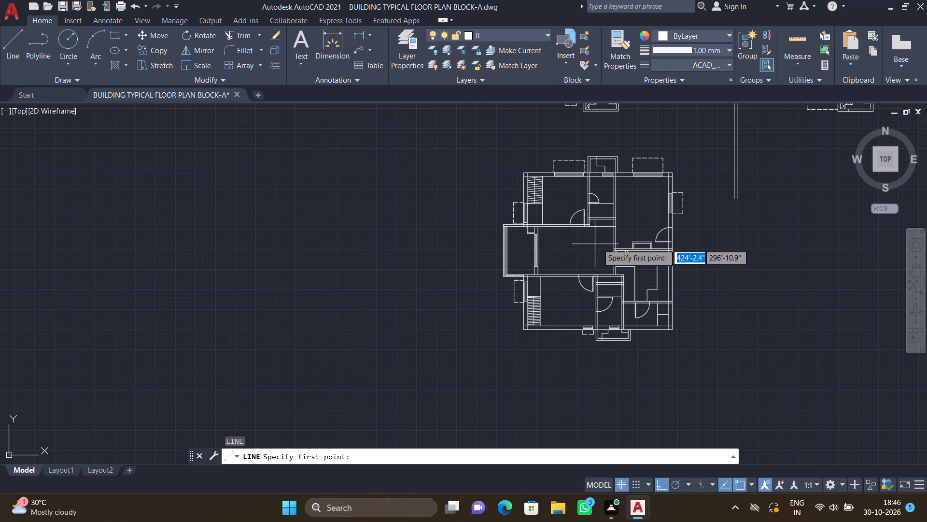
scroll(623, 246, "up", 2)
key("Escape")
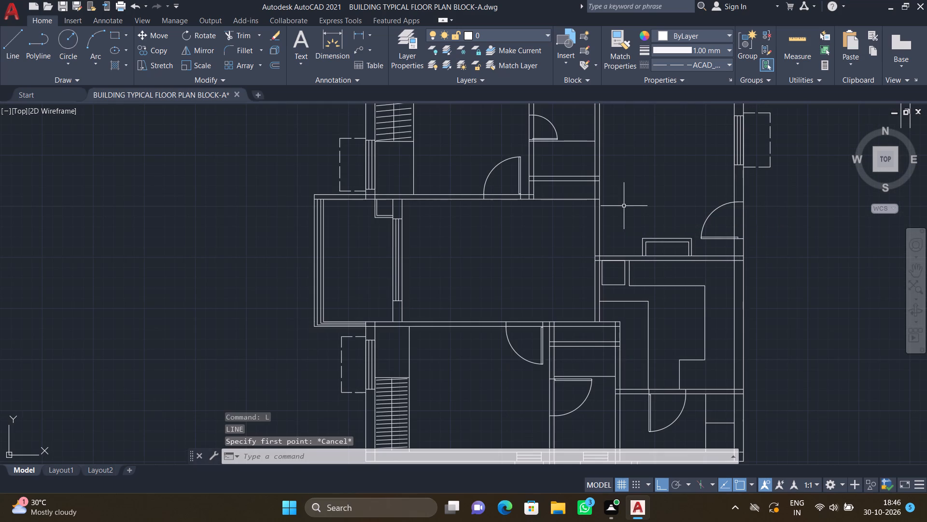
Trim away both wall lines between the central room and the upper-right room, down to the kitchen's top wall.
type("TR")
key("Return")
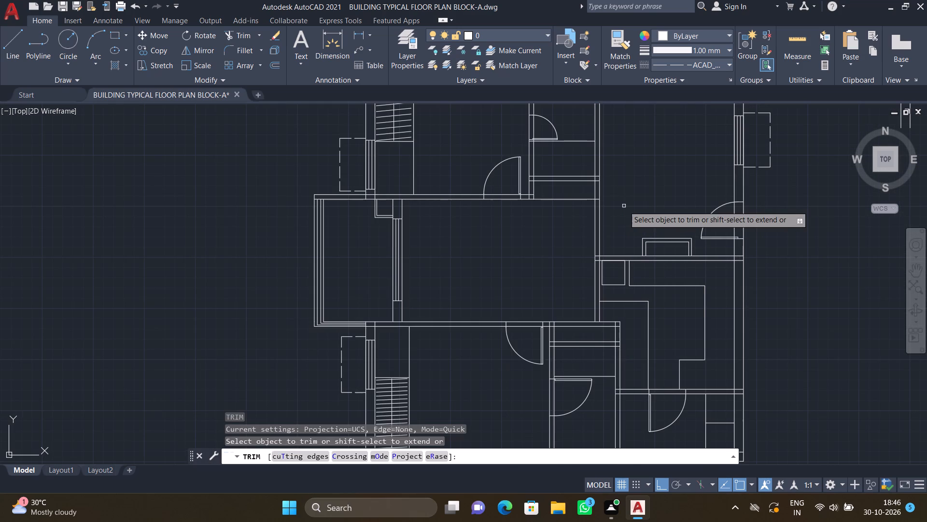
scroll(584, 247, "up", 1)
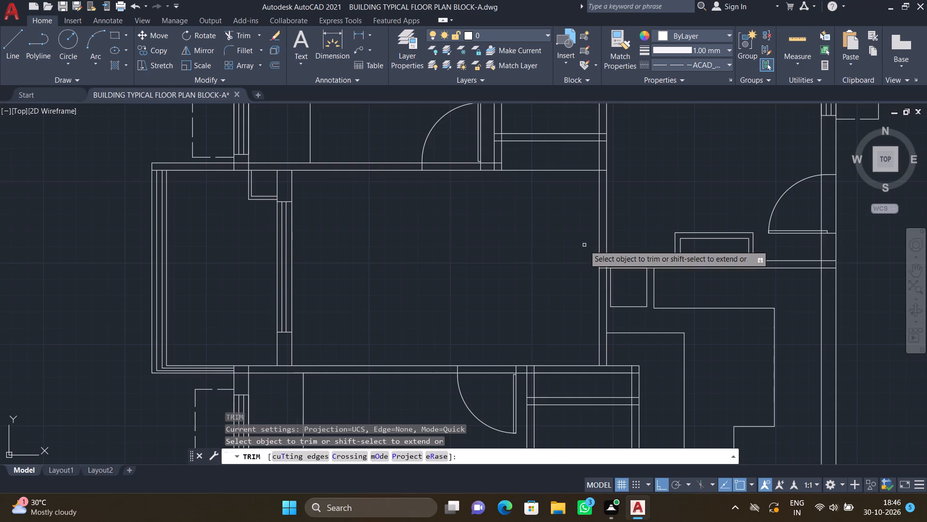
left_click_drag(588, 220, 624, 214)
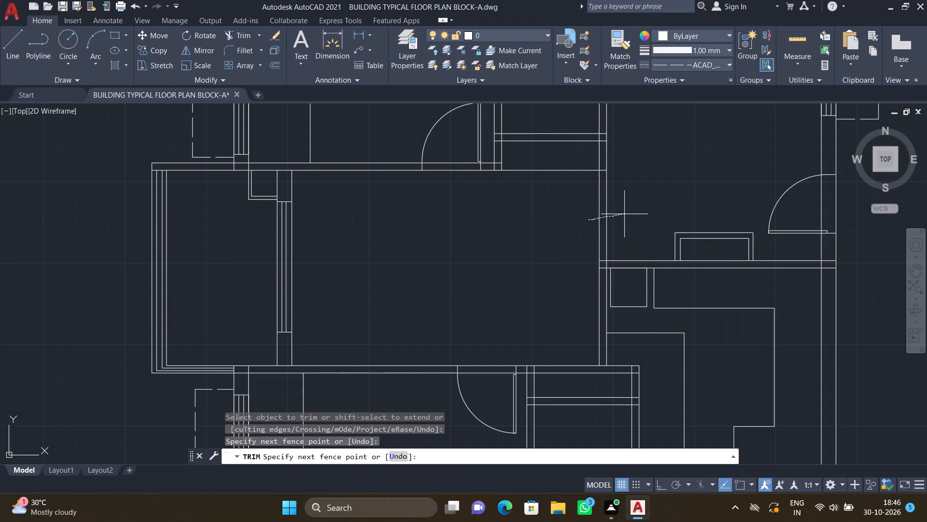
left_click_drag(624, 214, 624, 215)
Trim away the two wall lines between the central room and the kitchen, keeping the counter edge.
scroll(580, 281, "down", 1)
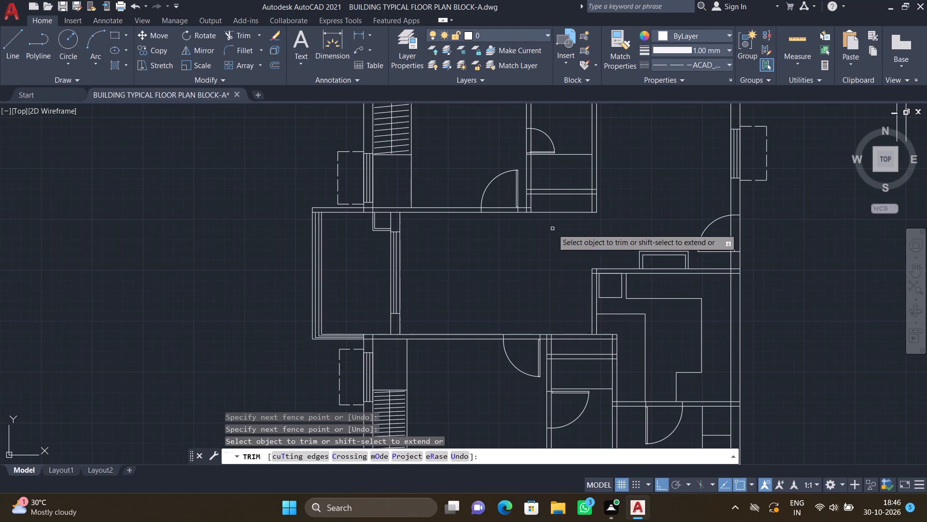
scroll(589, 310, "up", 2)
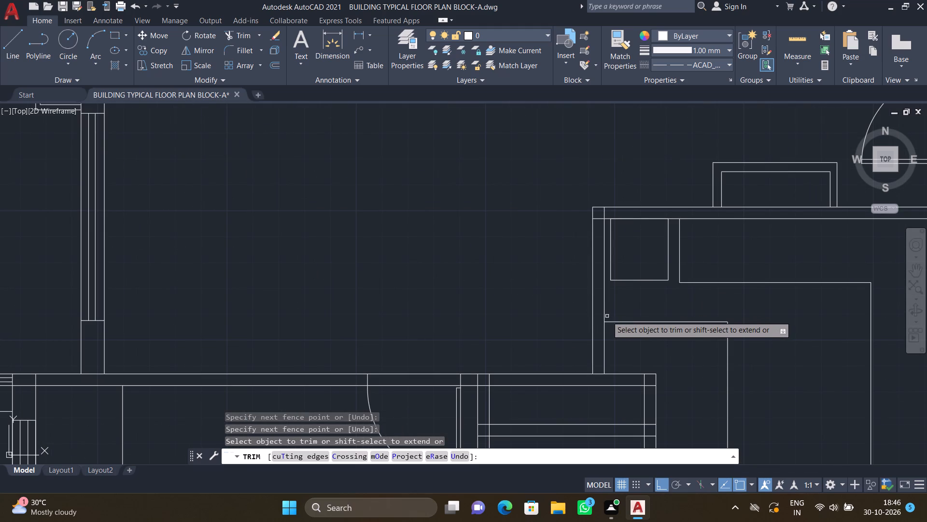
left_click(604, 307)
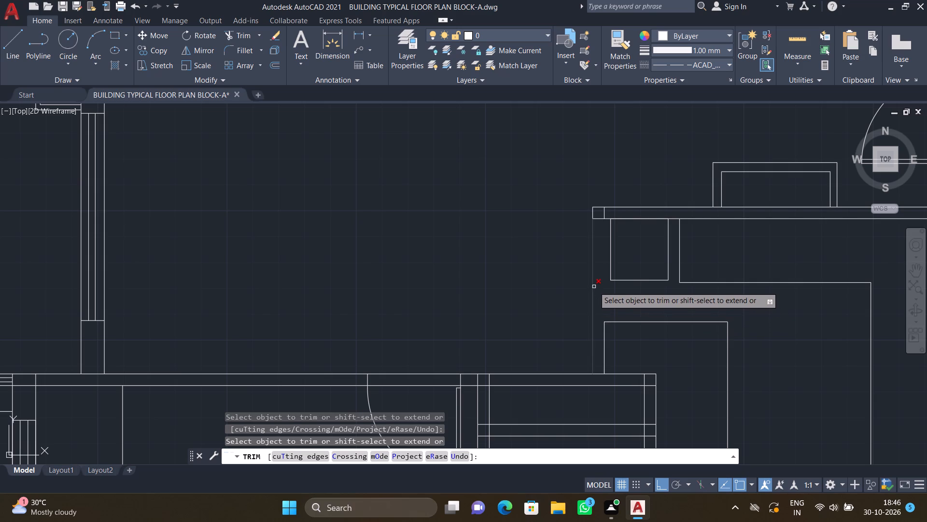
left_click(594, 287)
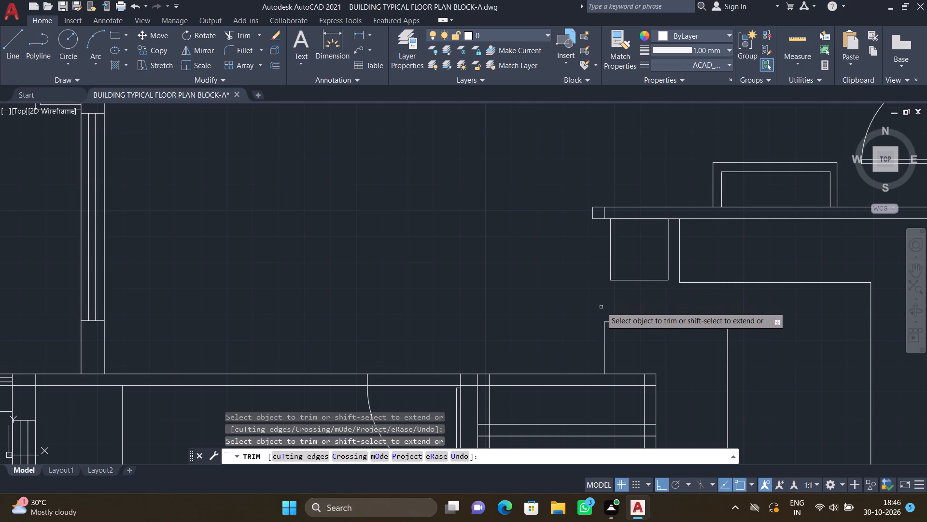
Draw a vertical dashed line about 4'-7" long from the upper wall's end corner down to the kitchen's top wall.
scroll(598, 302, "down", 2)
middle_click_drag(549, 290, 521, 220)
scroll(523, 221, "down", 1)
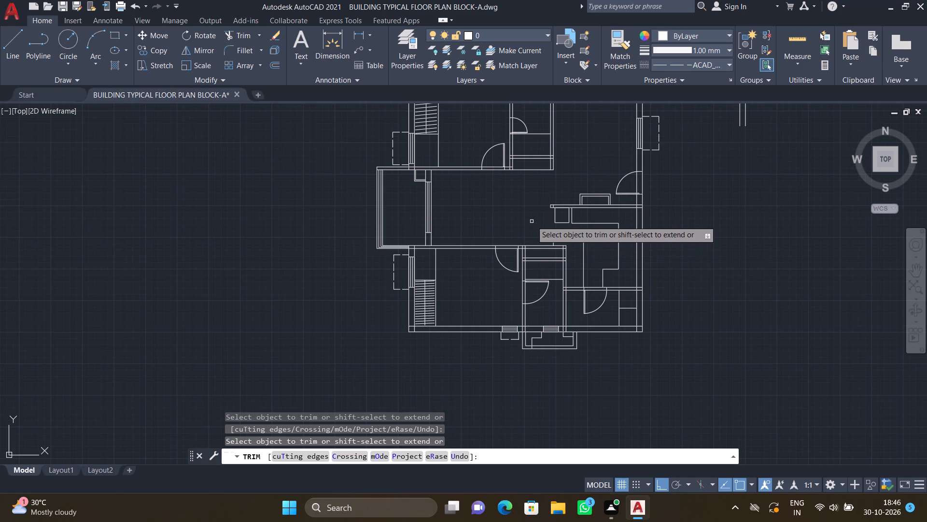
key("Return")
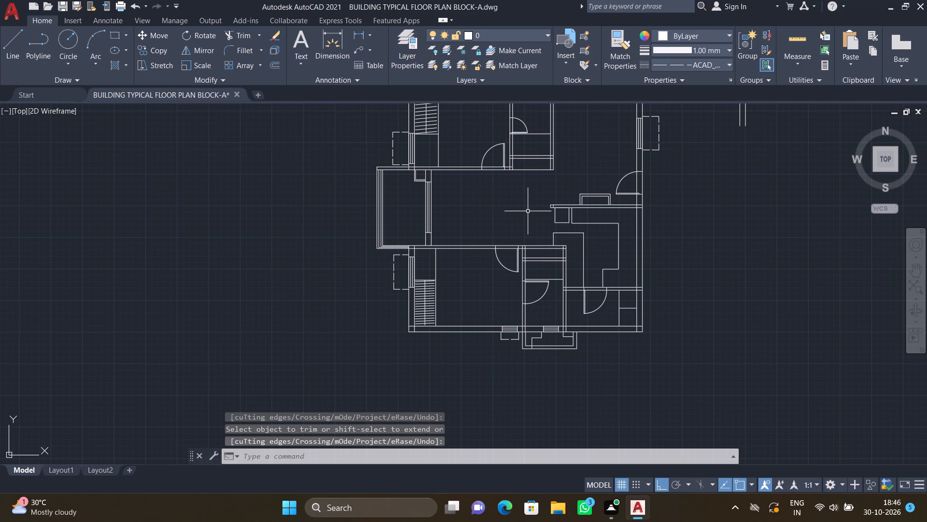
scroll(520, 222, "down", 1)
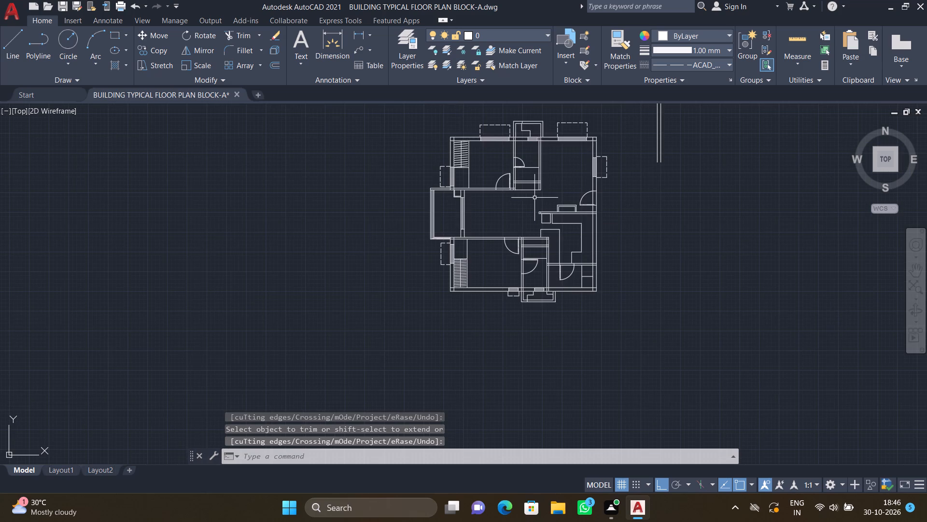
scroll(535, 197, "up", 3)
key("l")
key("Return")
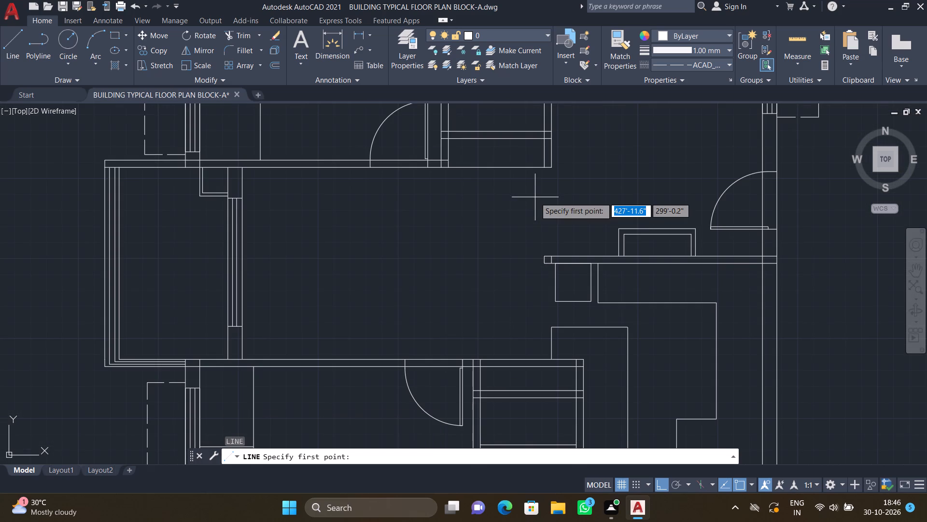
scroll(546, 170, "up", 2)
left_click(557, 164)
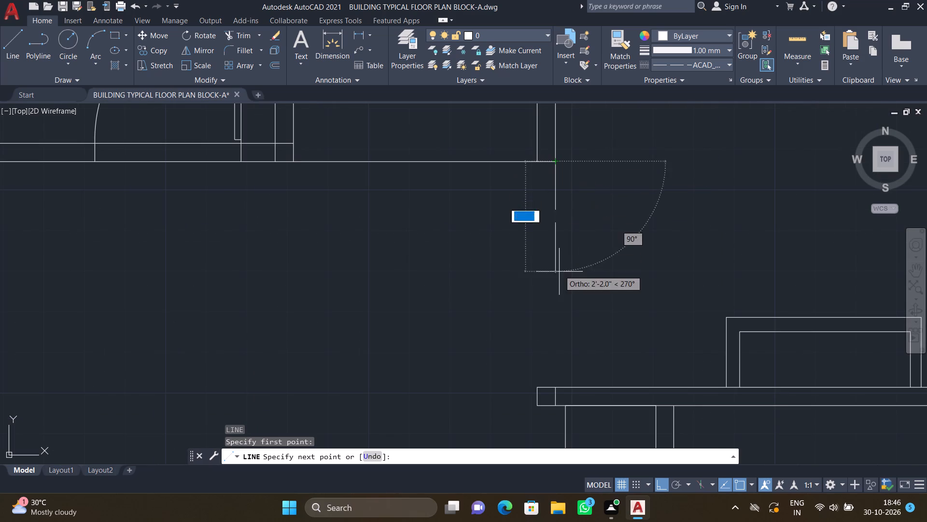
scroll(559, 331, "up", 2)
scroll(561, 355, "down", 3)
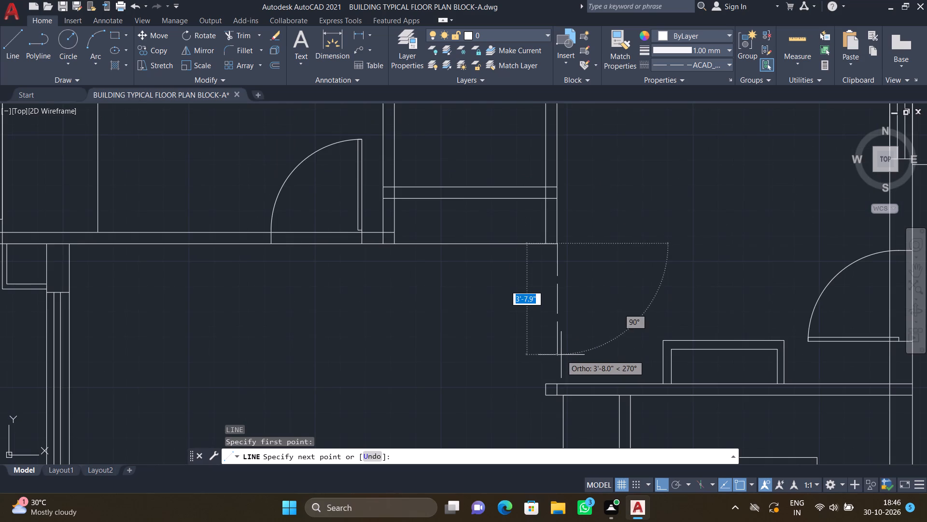
scroll(559, 371, "up", 2)
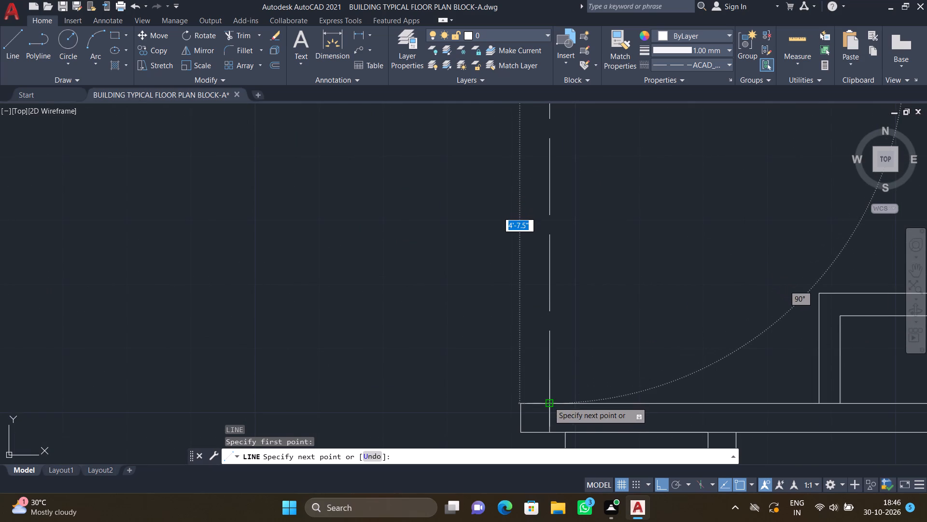
left_click(551, 401)
key("Return")
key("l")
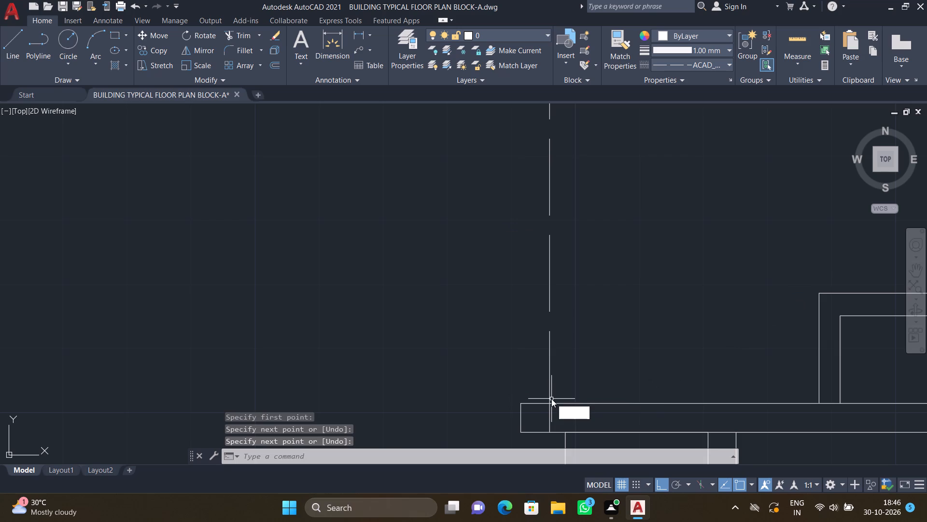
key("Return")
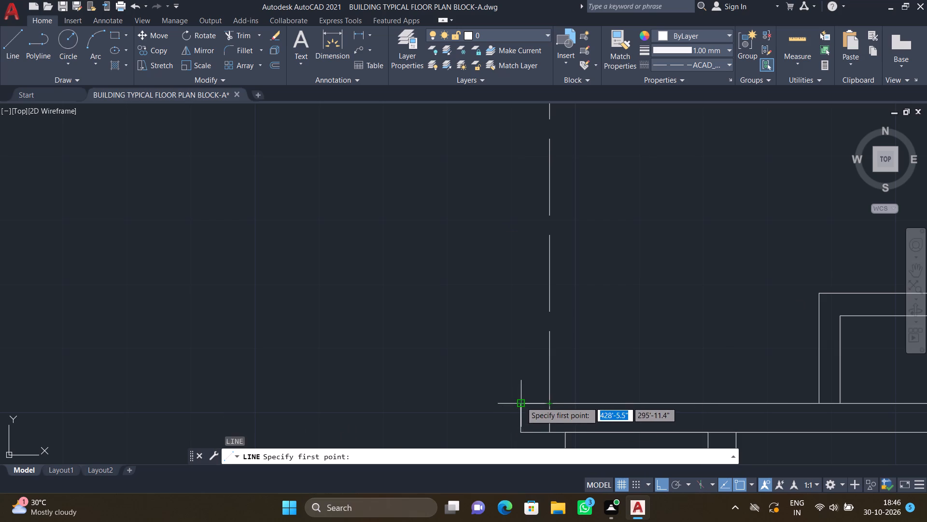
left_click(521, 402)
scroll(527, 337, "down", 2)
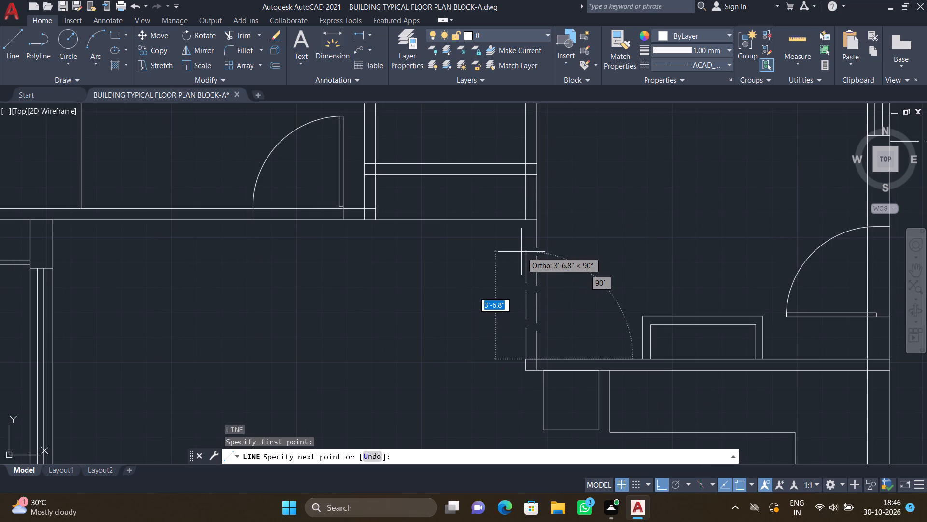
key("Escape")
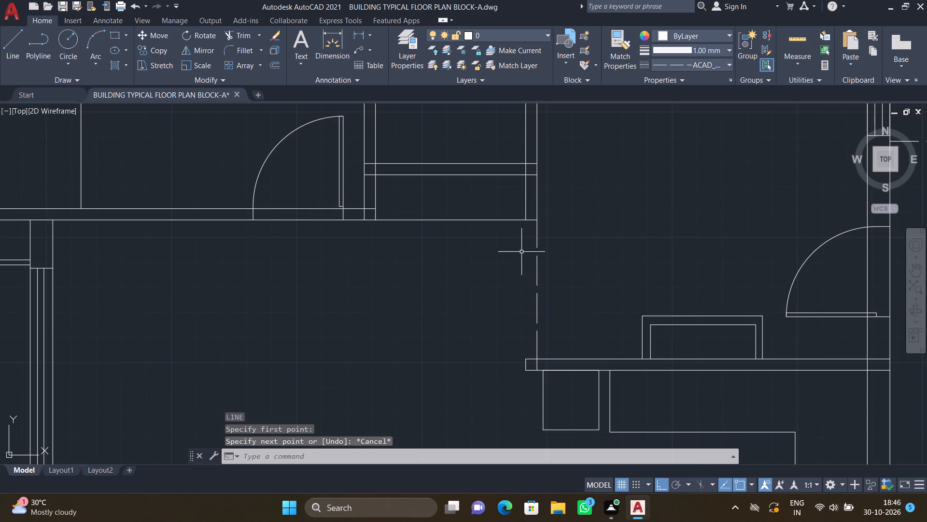
Draw a parallel dashed line from the upper corner of the kitchen top wall's free end up to the central room's top wall.
key("l")
key("Return")
scroll(524, 351, "up", 2)
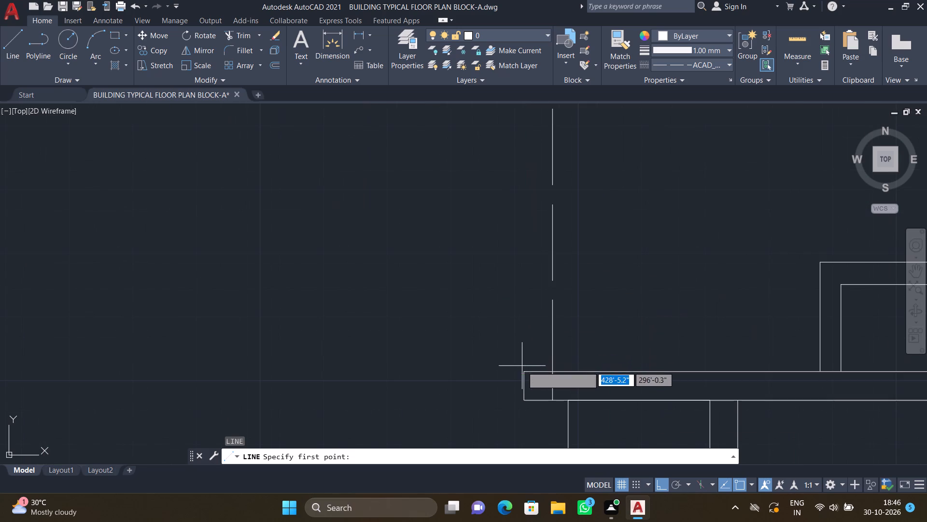
left_click(523, 372)
scroll(541, 238, "down", 2)
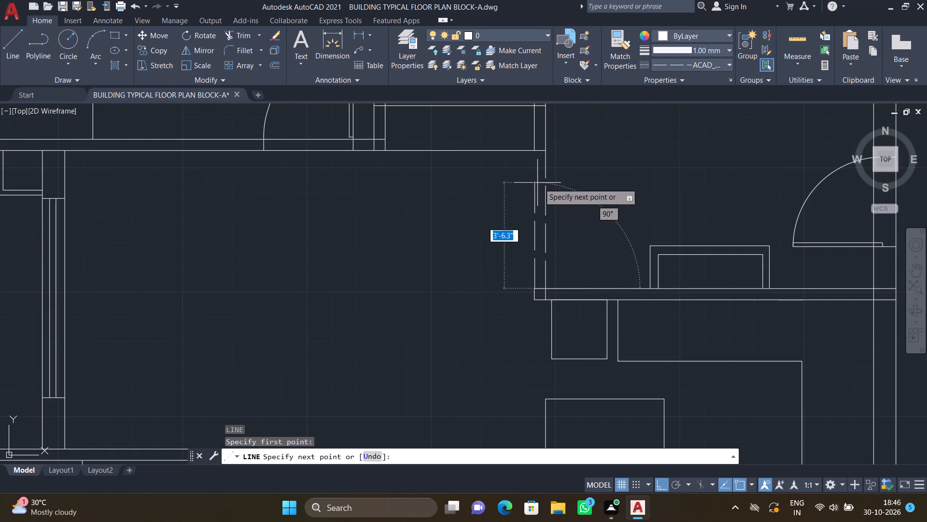
scroll(539, 156, "up", 4)
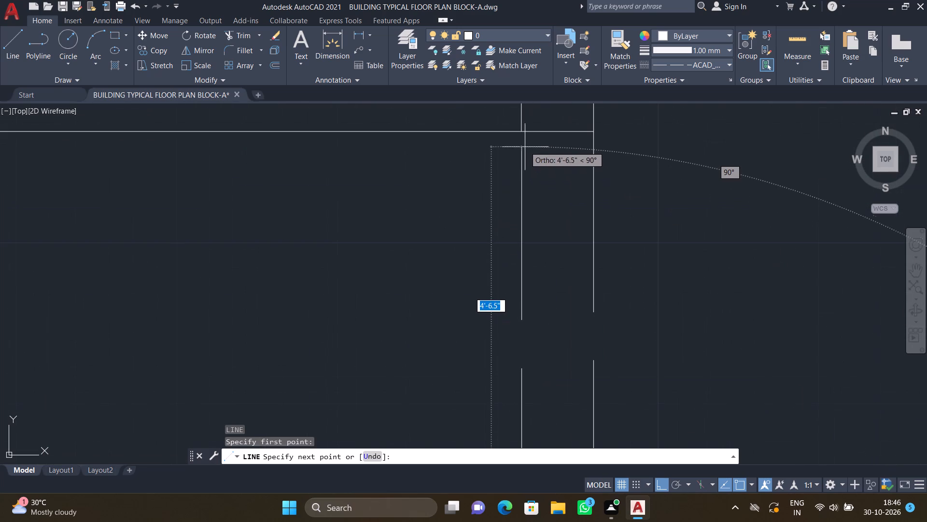
left_click(520, 131)
key("Return")
scroll(514, 160, "down", 4)
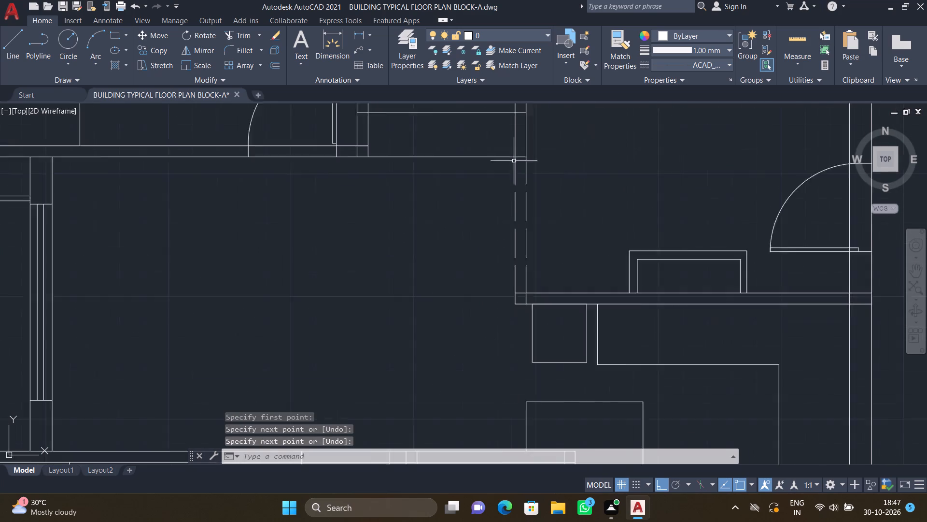
Draw a vertical dashed line about 4'-11" long from the kitchen top wall's lower end corner down to the central room's bottom wall.
scroll(514, 161, "down", 1)
middle_click_drag(497, 246, 508, 204)
key("l")
key("Return")
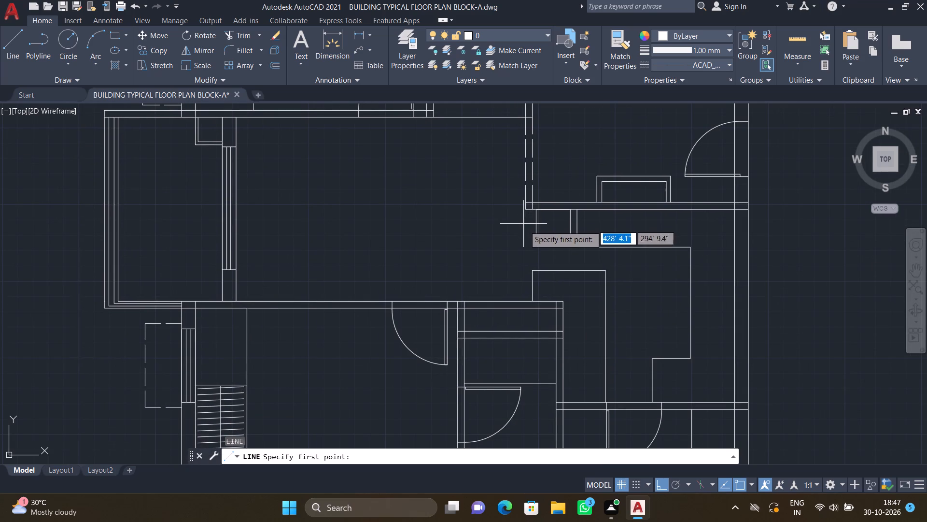
scroll(543, 270, "up", 2)
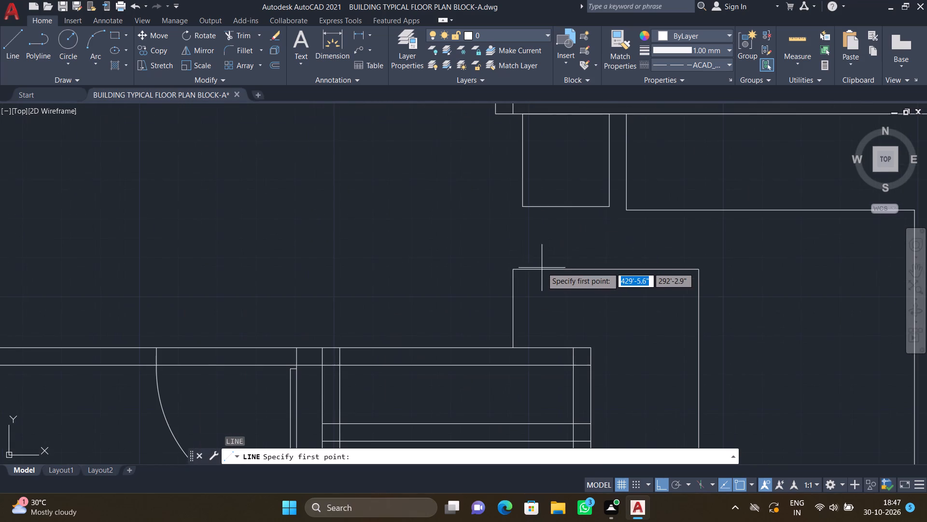
scroll(514, 224, "down", 1)
scroll(502, 168, "up", 2)
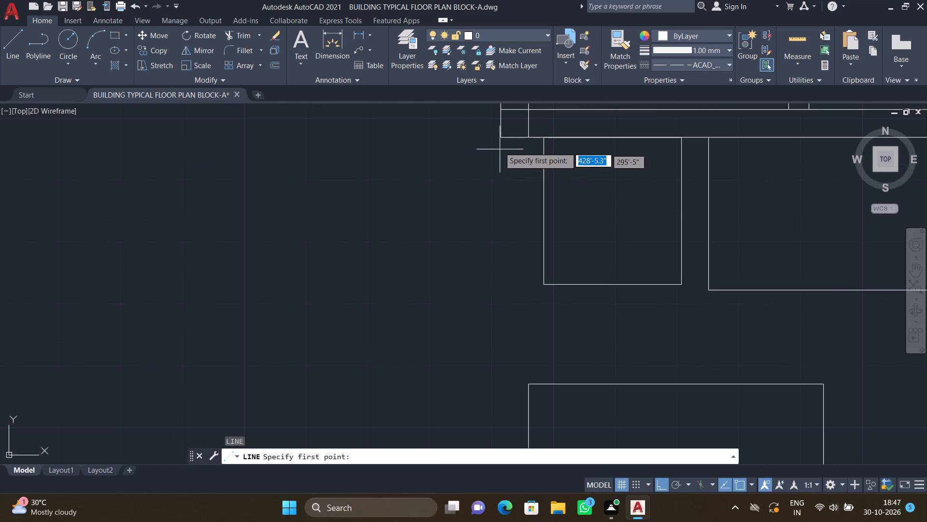
left_click(501, 138)
scroll(502, 247, "down", 1)
middle_click_drag(483, 339, 483, 332)
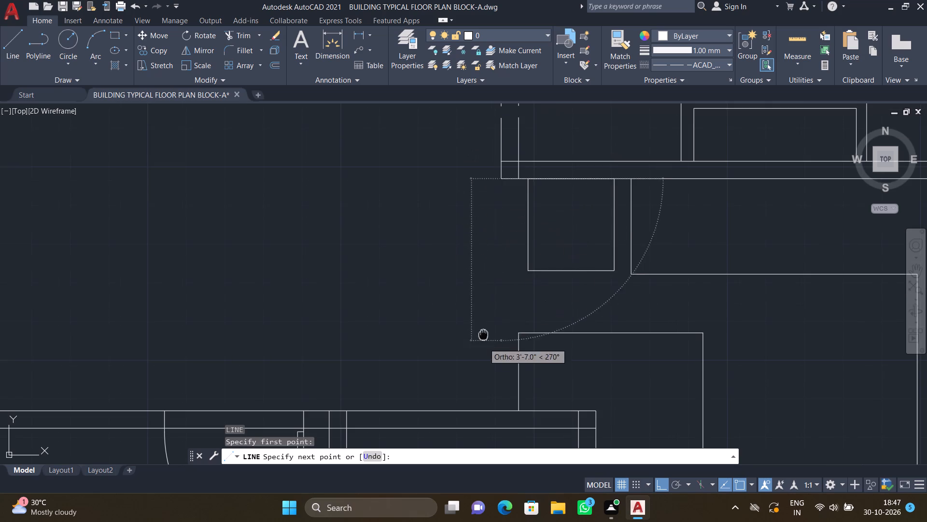
middle_click_drag(483, 332, 489, 294)
scroll(507, 340, "up", 1)
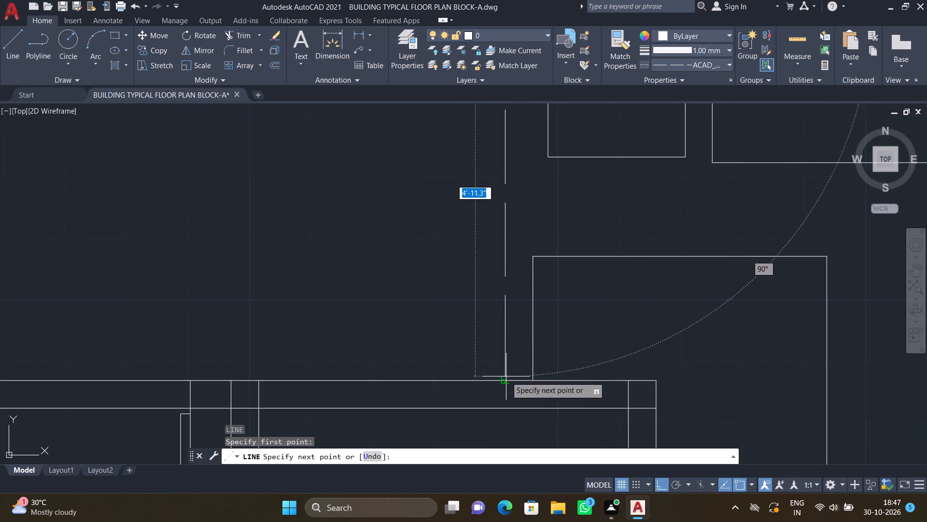
left_click(507, 377)
key("Return")
Draw the second vertical dashed line, about 3'-3" long, from the kitchen top wall's underside down to the counter's upper corner.
key("l")
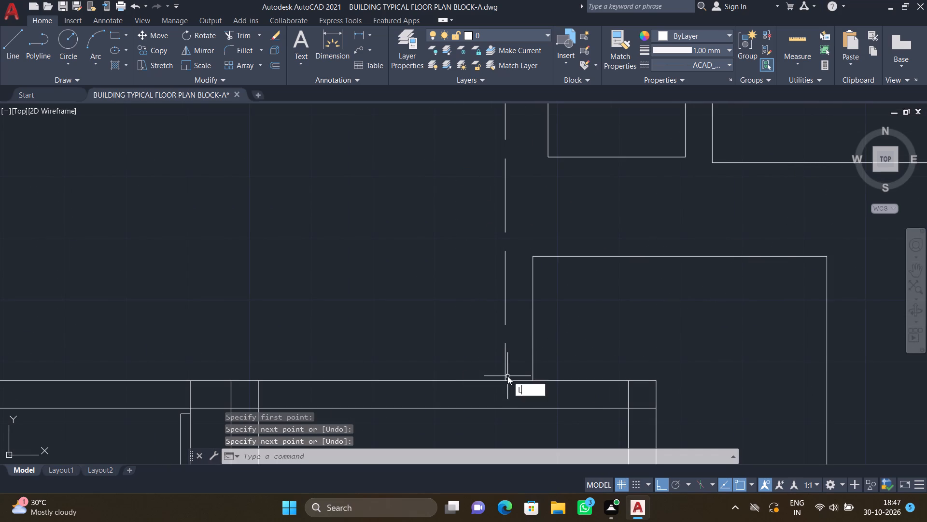
key("Return")
scroll(498, 362, "down", 2)
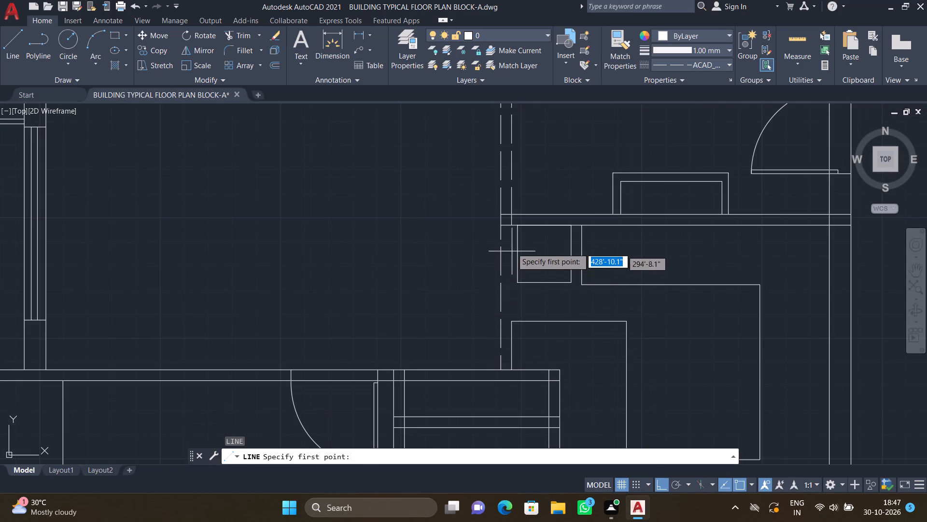
scroll(511, 224, "up", 2)
left_click(507, 223)
scroll(503, 307, "down", 2)
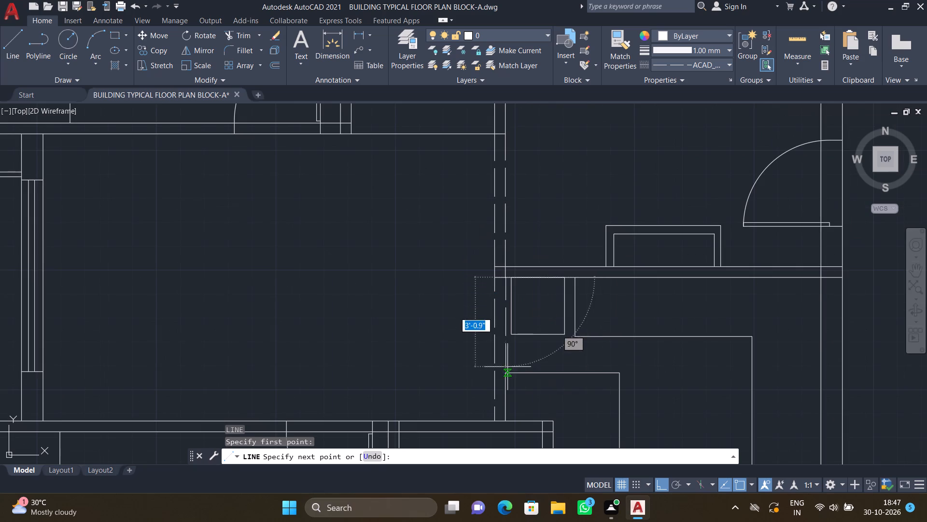
scroll(503, 367, "up", 2)
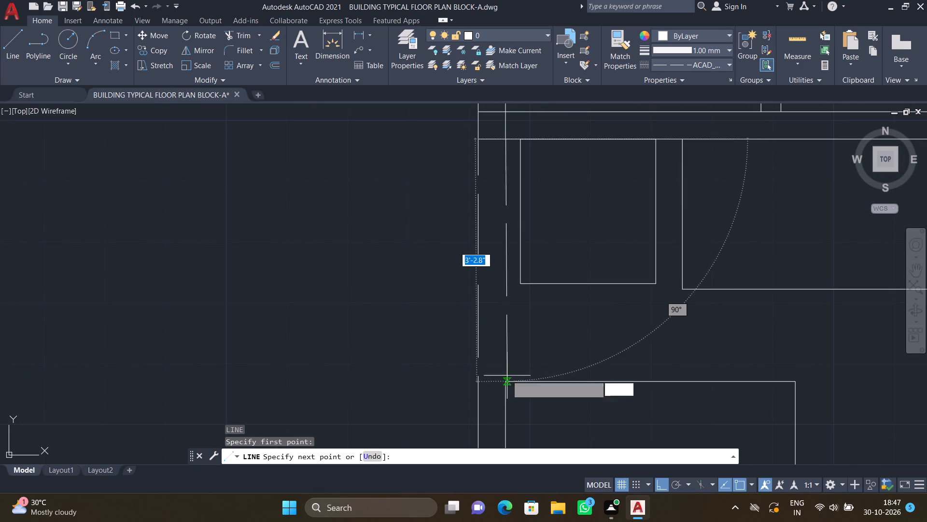
left_click(504, 381)
key("Return")
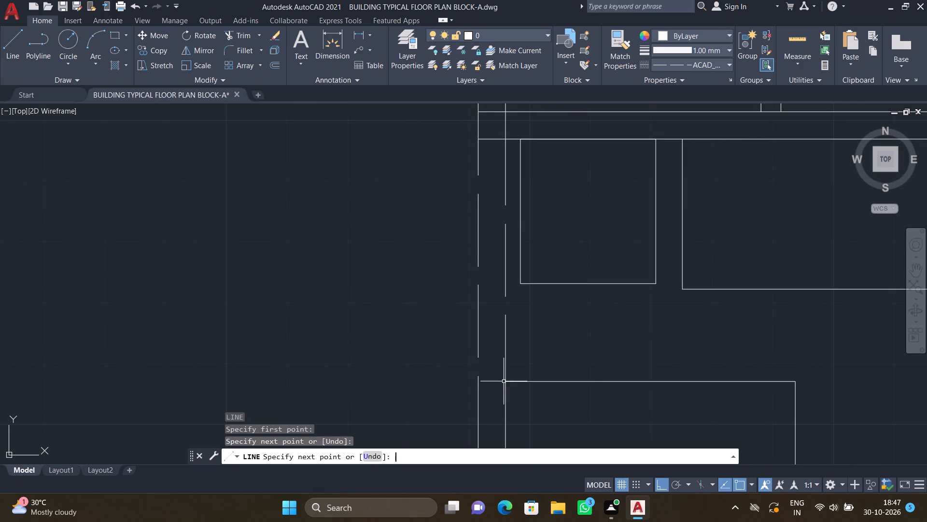
With ortho off, draw a dashed diagonal across the small square balcony duct, from its upper-left inner corner to its lower-right inner corner.
scroll(483, 392, "down", 2)
scroll(458, 357, "down", 1)
middle_click_drag(456, 354, 463, 286)
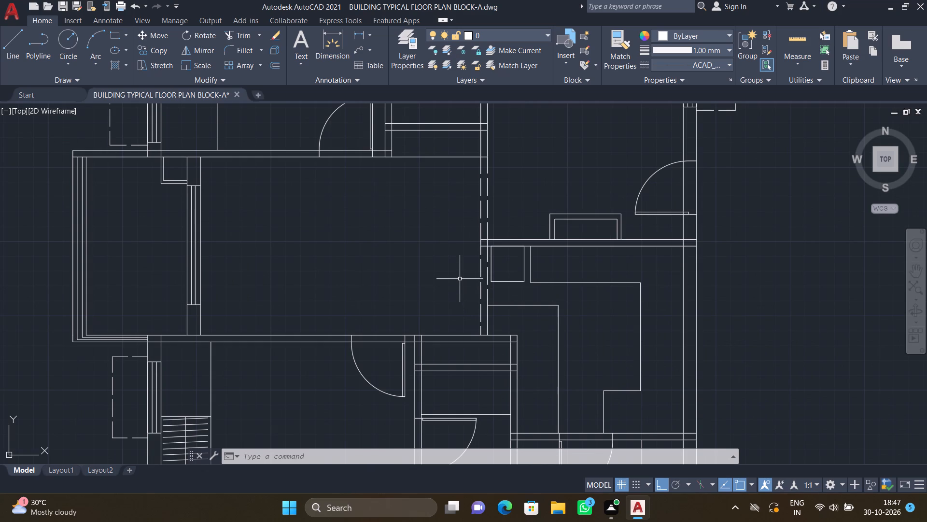
scroll(448, 270, "down", 2)
middle_click_drag(383, 259, 386, 259)
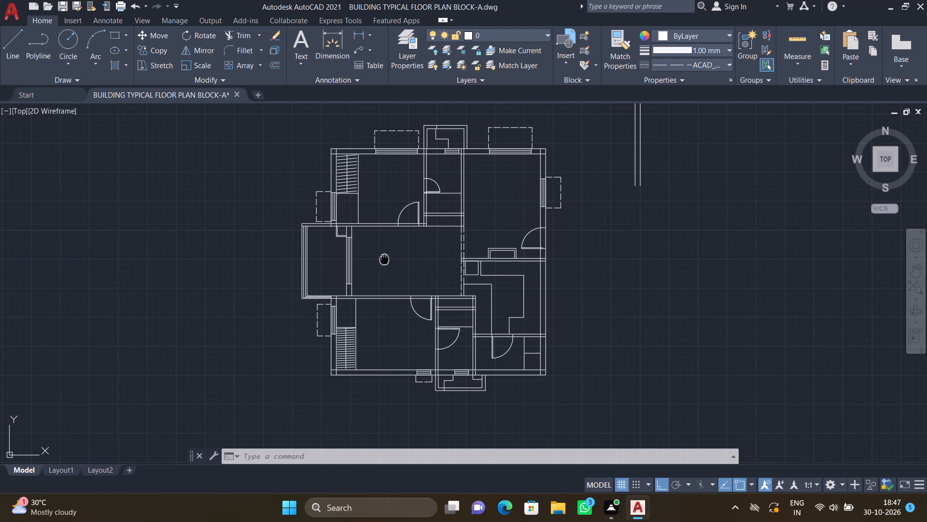
middle_click_drag(386, 259, 542, 300)
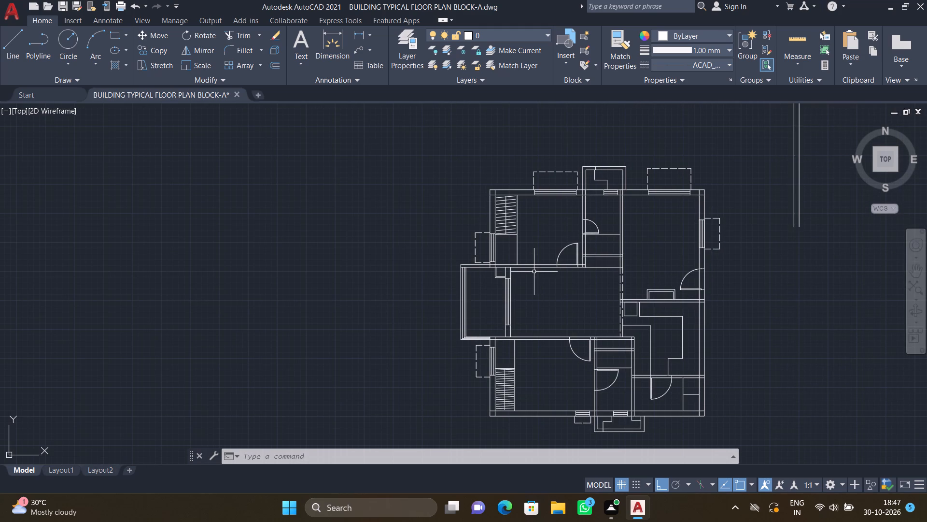
middle_click_drag(579, 405, 550, 365)
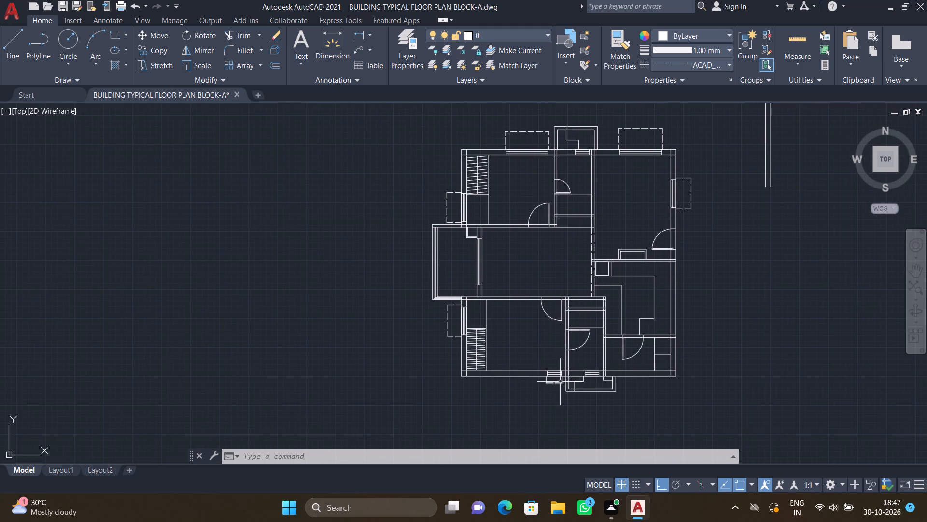
scroll(567, 386, "up", 3)
key("l")
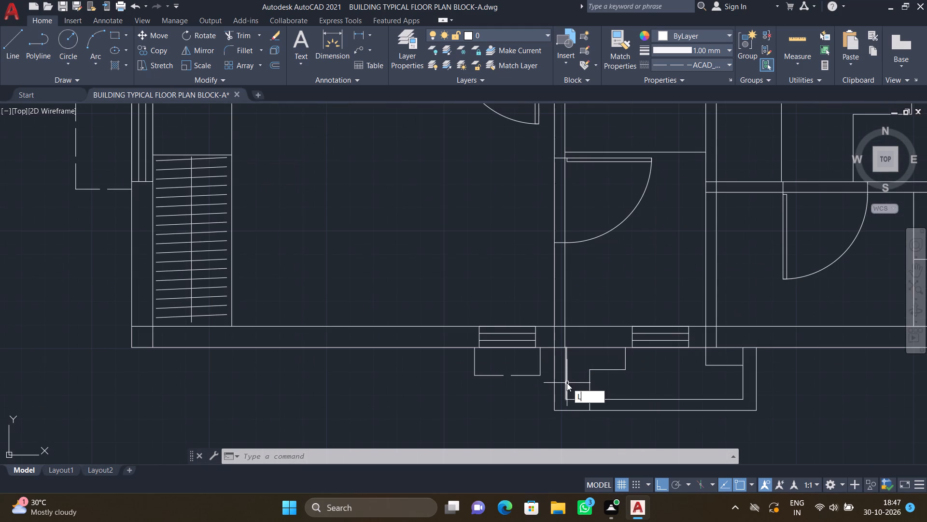
key("Return")
scroll(558, 363, "down", 2)
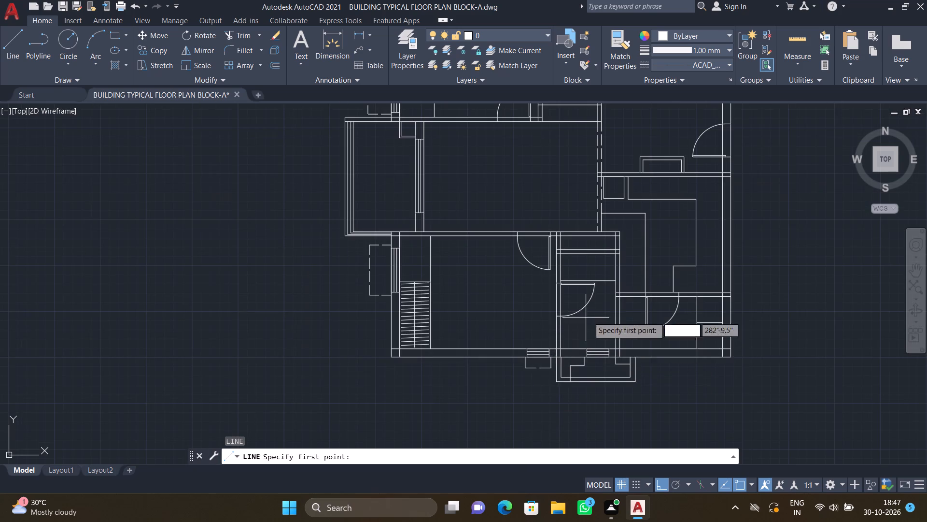
scroll(619, 263, "down", 2)
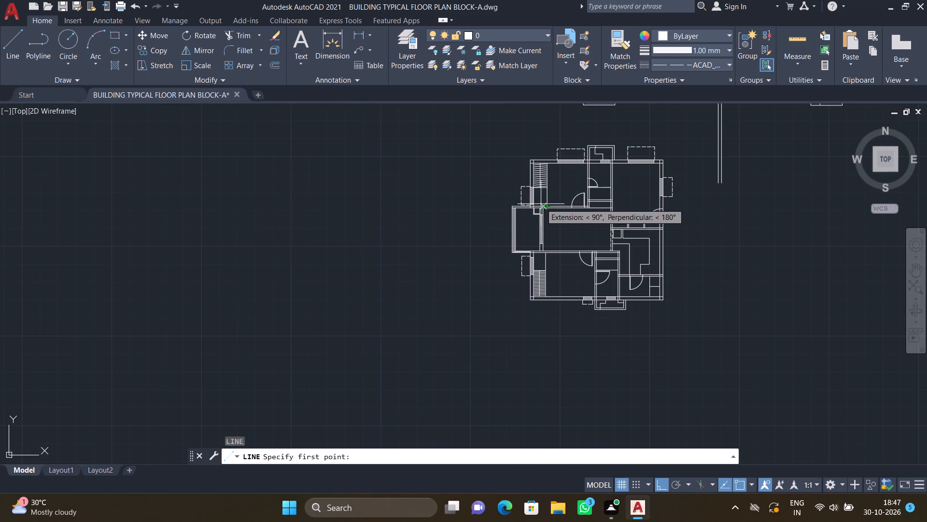
scroll(540, 204, "up", 3)
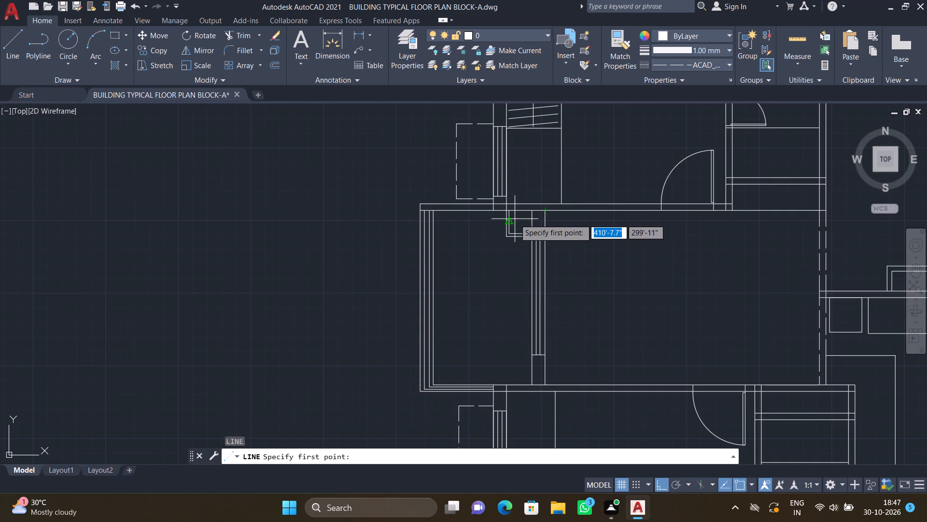
key("F8")
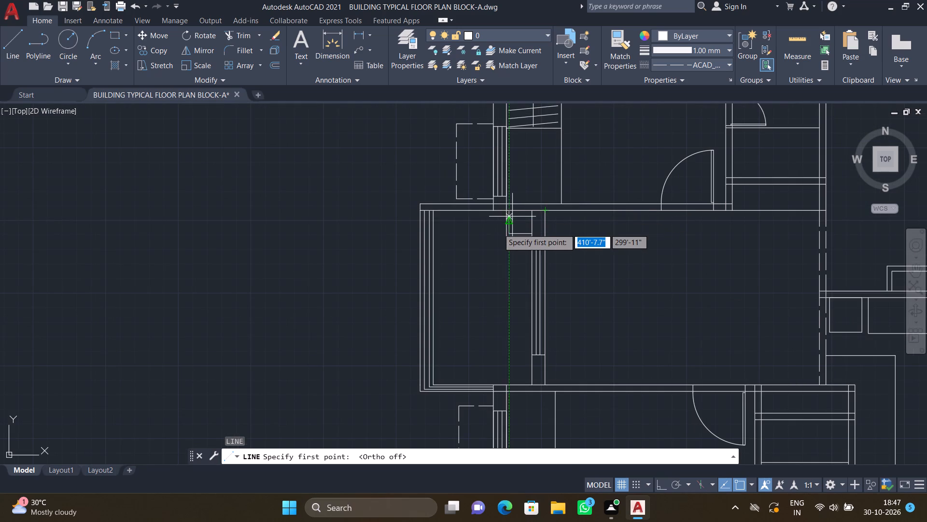
scroll(509, 181, "up", 2)
scroll(508, 267, "up", 2)
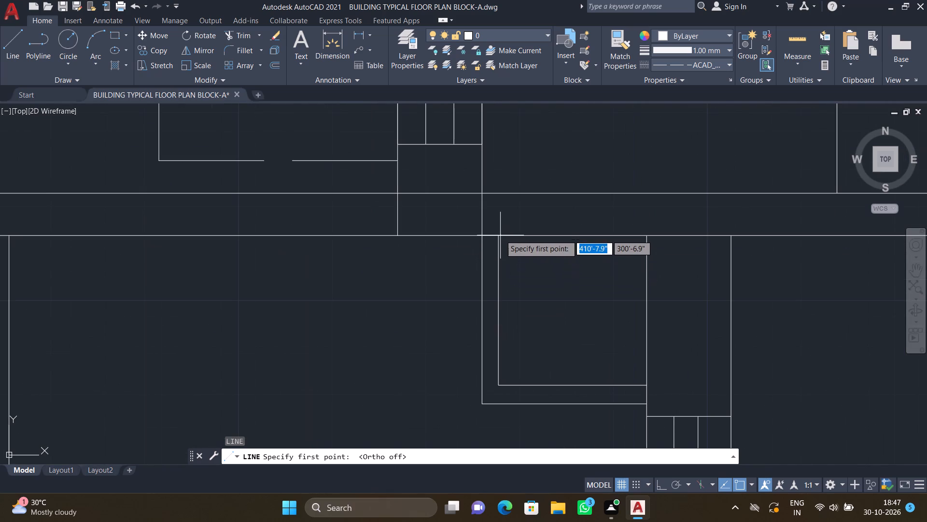
left_click(496, 232)
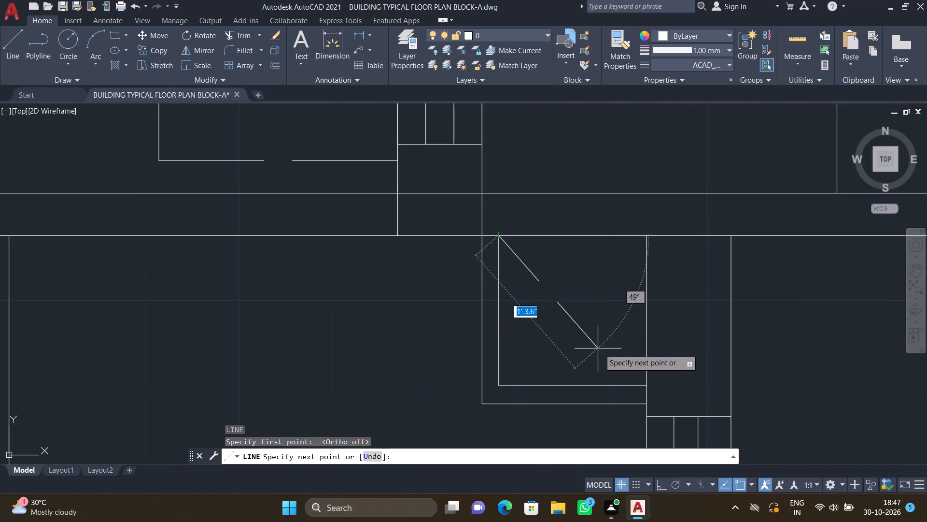
scroll(640, 377, "up", 1)
left_click(646, 392)
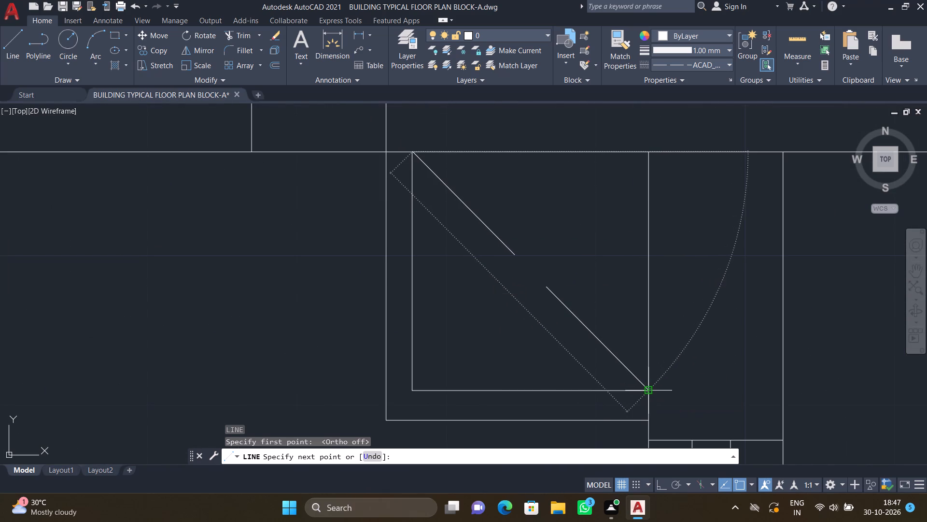
key("Return")
Draw the opposite dashed diagonal, about 1'-10.5" long, from the square duct's lower-left inner corner to its upper-right corner.
key("space")
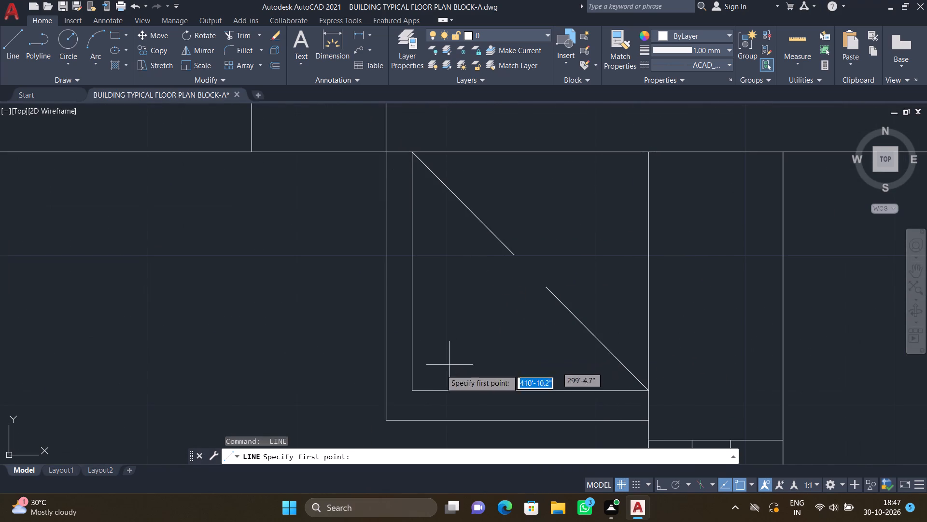
left_click(413, 390)
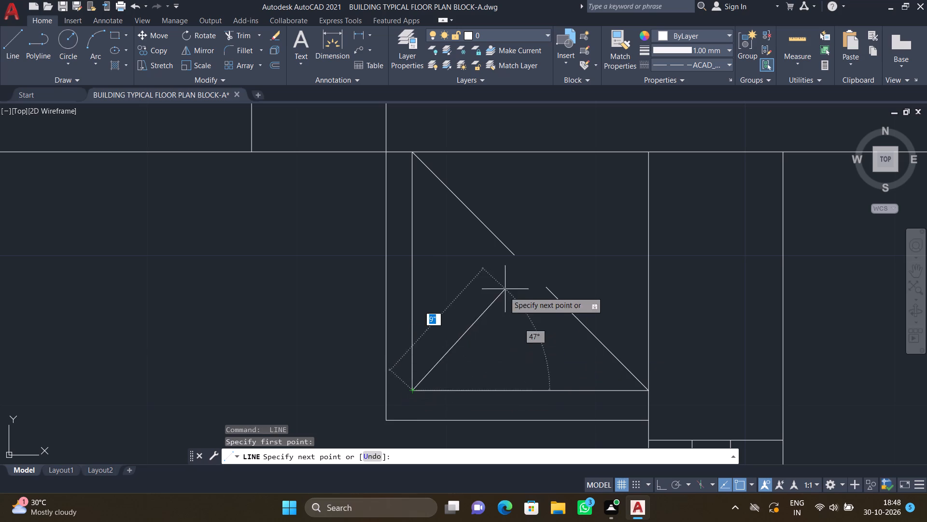
scroll(637, 163, "up", 1)
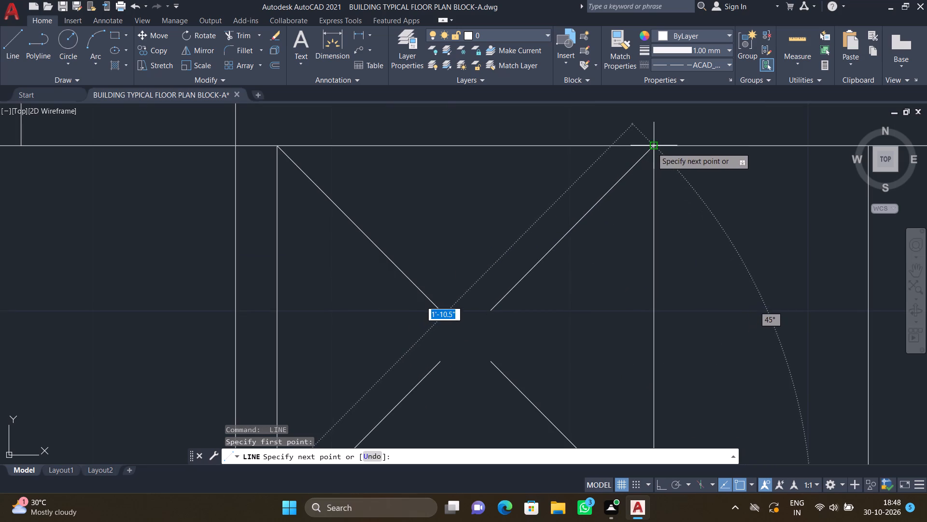
left_click(652, 147)
key("Return")
Draw a dashed diagonal about 1'-11.4" long in the L-shaped duct above the upper wall, from its inner step corner to its upper-left inner corner.
scroll(579, 211, "down", 6)
middle_click_drag(601, 276, 481, 325)
scroll(481, 325, "down", 2)
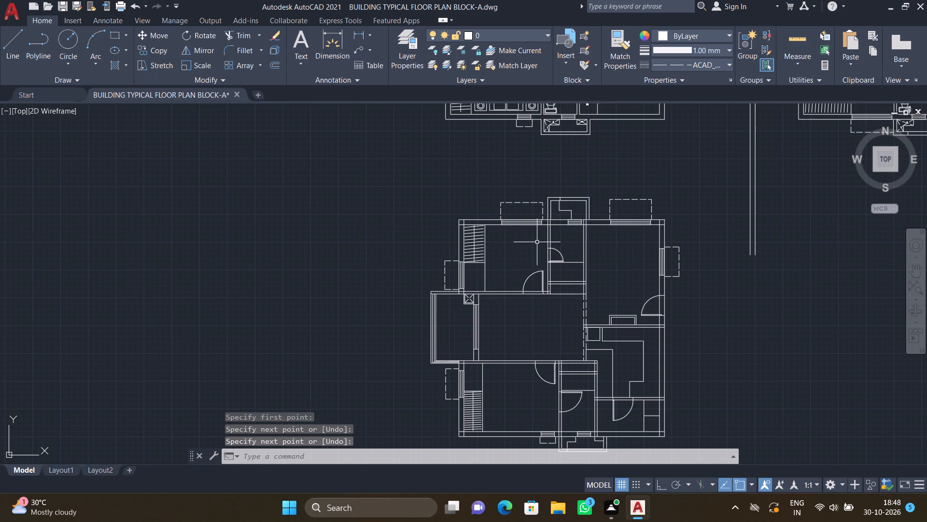
scroll(562, 214, "up", 4)
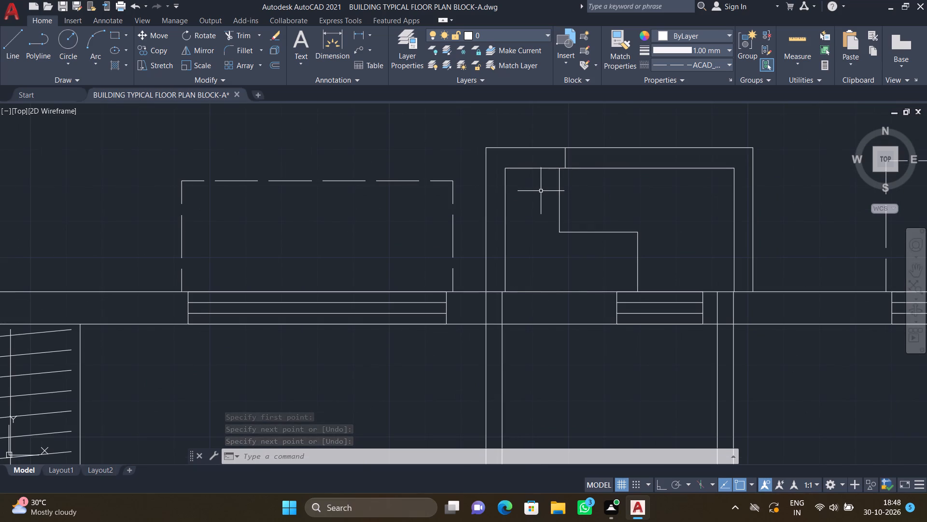
key("l")
key("Return")
scroll(559, 233, "up", 2)
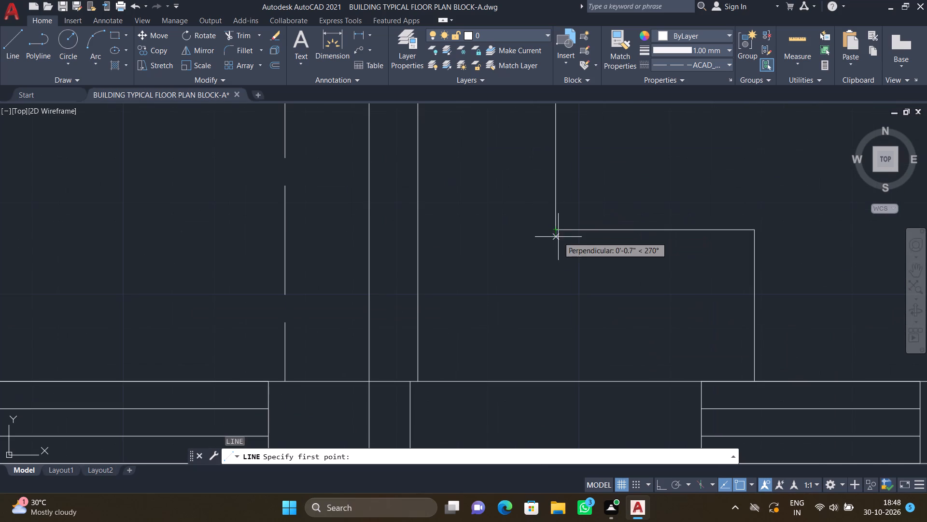
left_click(556, 233)
scroll(538, 175, "down", 3)
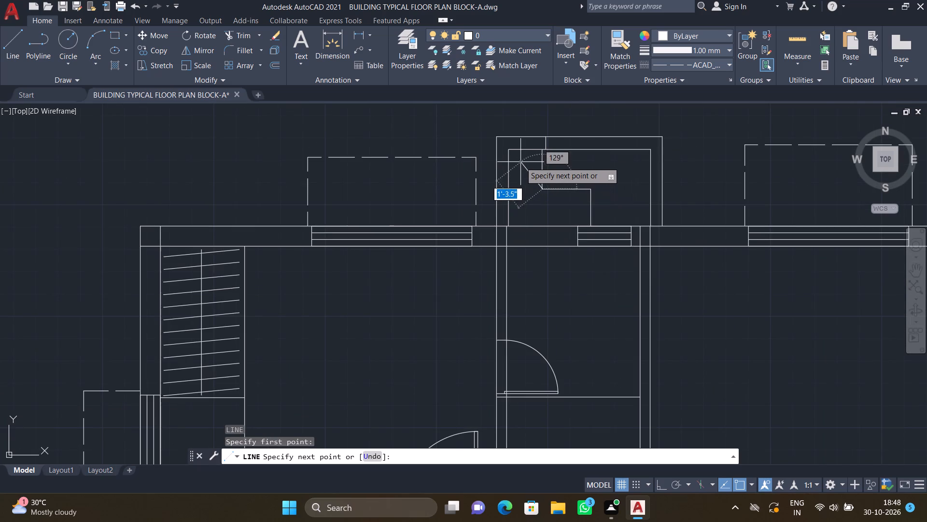
scroll(520, 162, "up", 2)
scroll(476, 145, "up", 2)
scroll(500, 123, "down", 1)
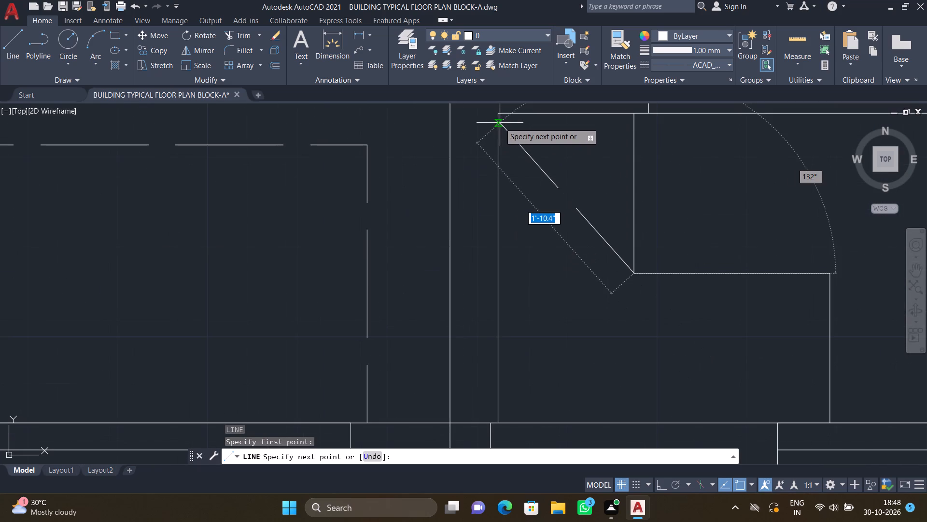
scroll(501, 115, "up", 2)
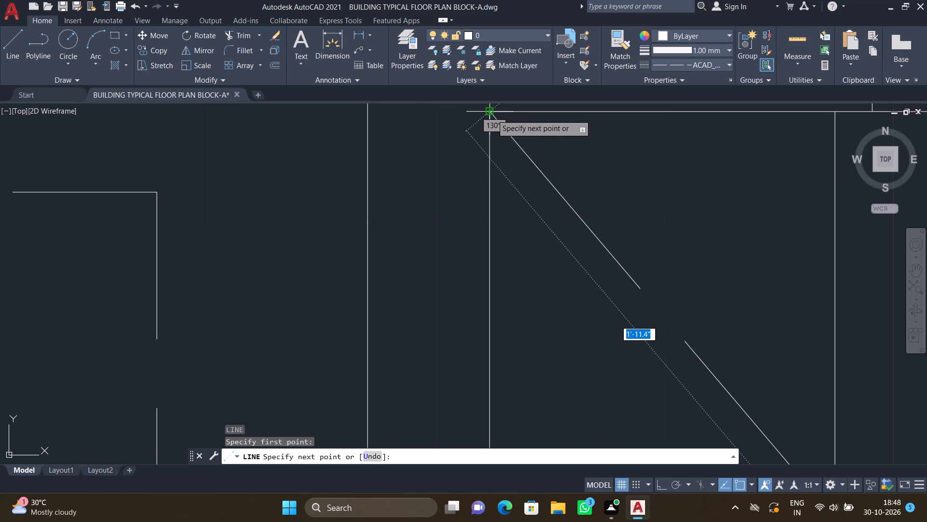
left_click(492, 115)
key("Return")
Draw a dashed diagonal about 3'-1.5" long from the upper end of the duct's step line to the duct's lower-left inner corner.
scroll(509, 152, "down", 2)
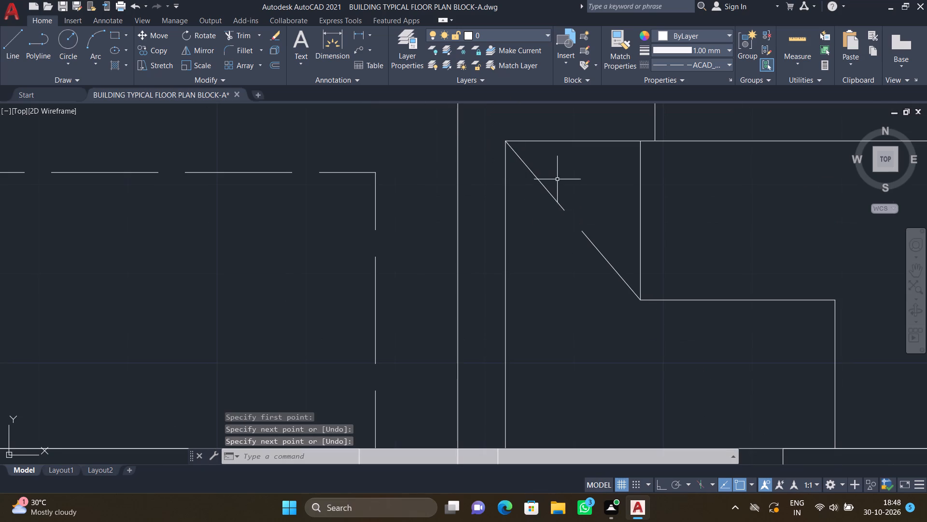
key("l")
key("Return")
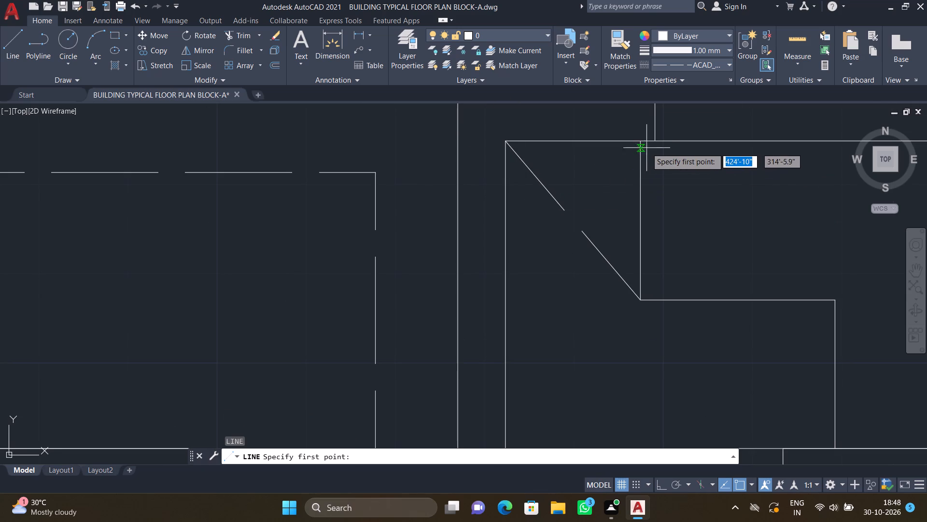
left_click(641, 142)
scroll(590, 235, "down", 2)
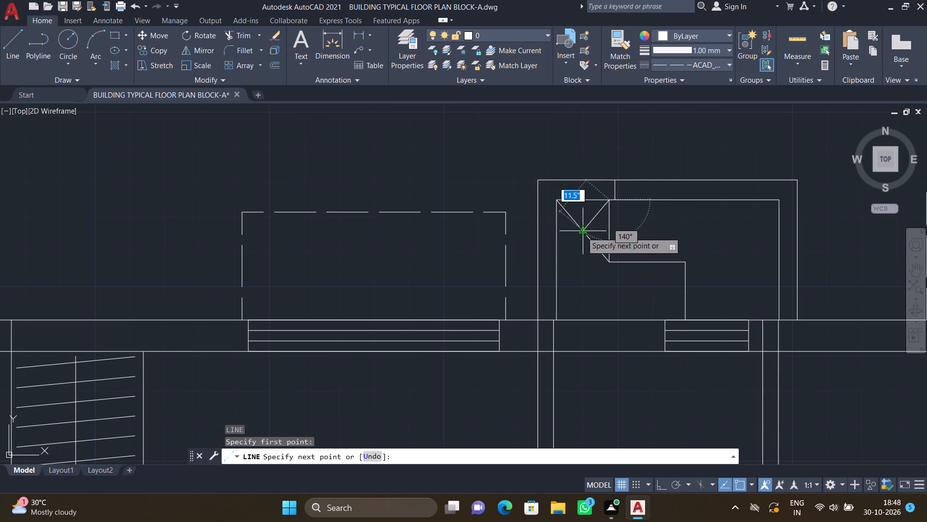
scroll(557, 319, "up", 5)
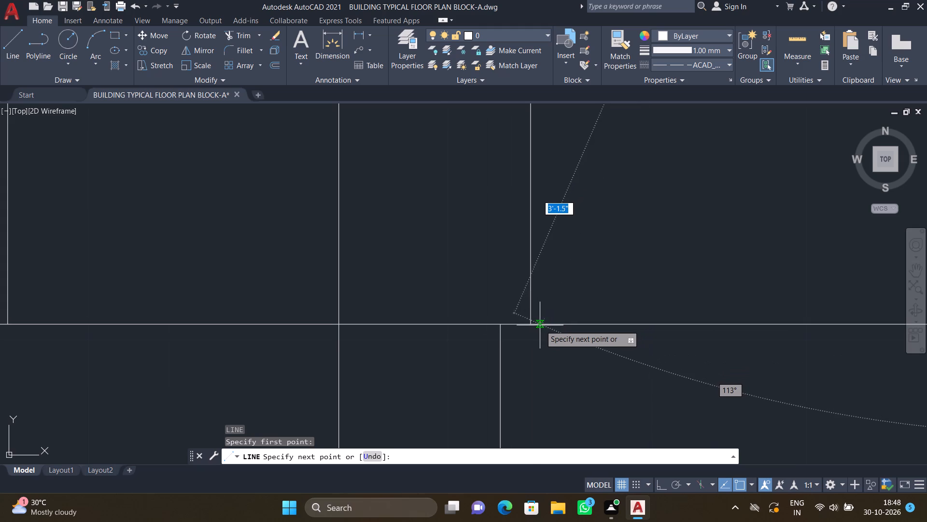
left_click(529, 326)
key("Return")
Draw a dashed diagonal about 2'-3.4" long from the L-shaped duct's inner step corner to its lower-right corner on the upper wall.
scroll(548, 324, "down", 3)
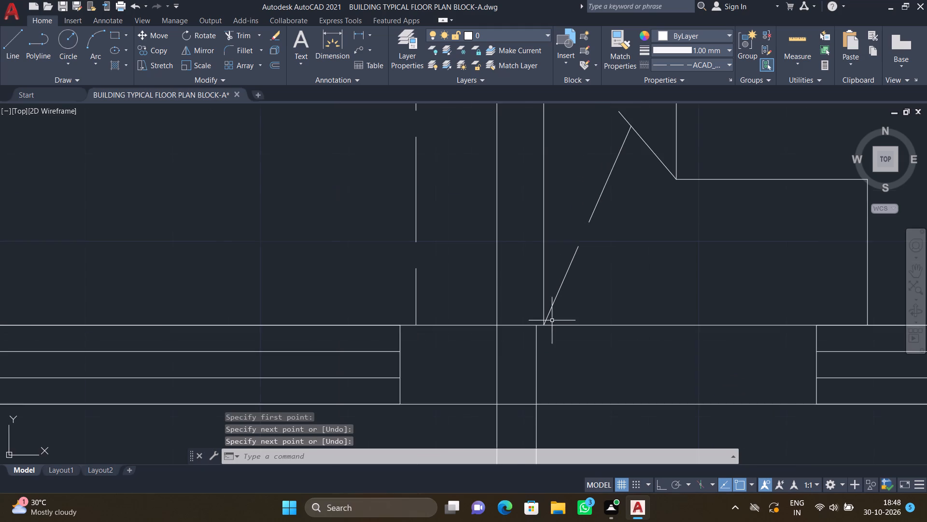
middle_click_drag(634, 263, 546, 273)
scroll(535, 277, "down", 2)
key("l")
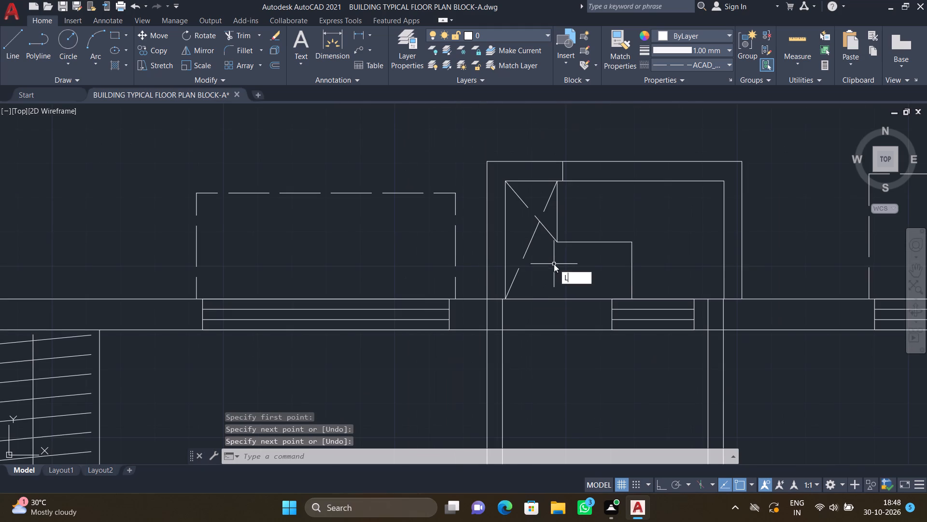
key("Return")
scroll(563, 260, "up", 1)
left_click(552, 232)
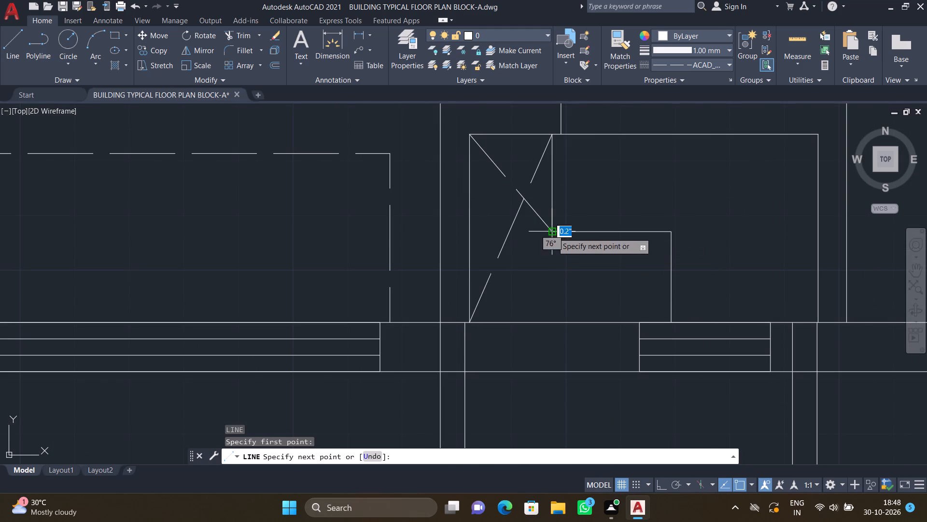
scroll(668, 315, "up", 2)
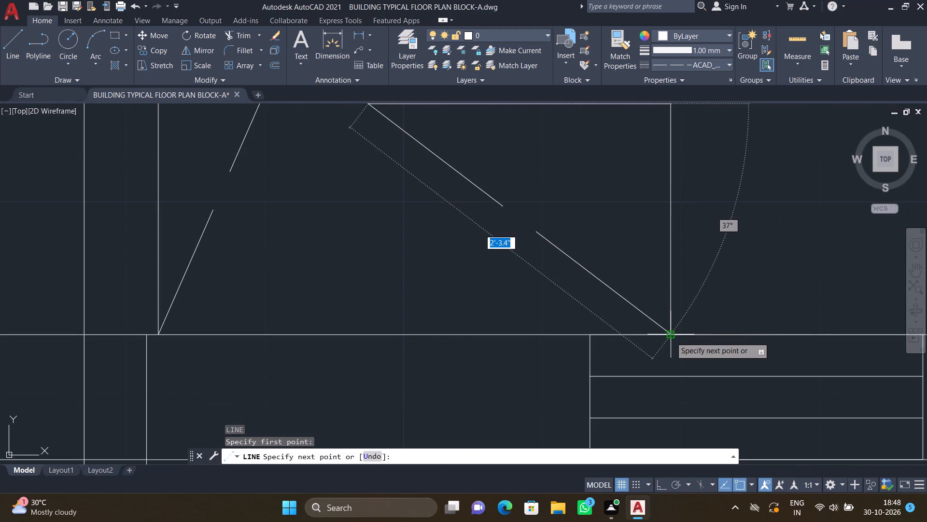
left_click(671, 337)
key("Return")
Draw a dashed diagonal about 3'-4.6" long from the step's outer upper-right corner to the L-shaped duct's lower-left inner corner.
scroll(608, 273, "down", 3)
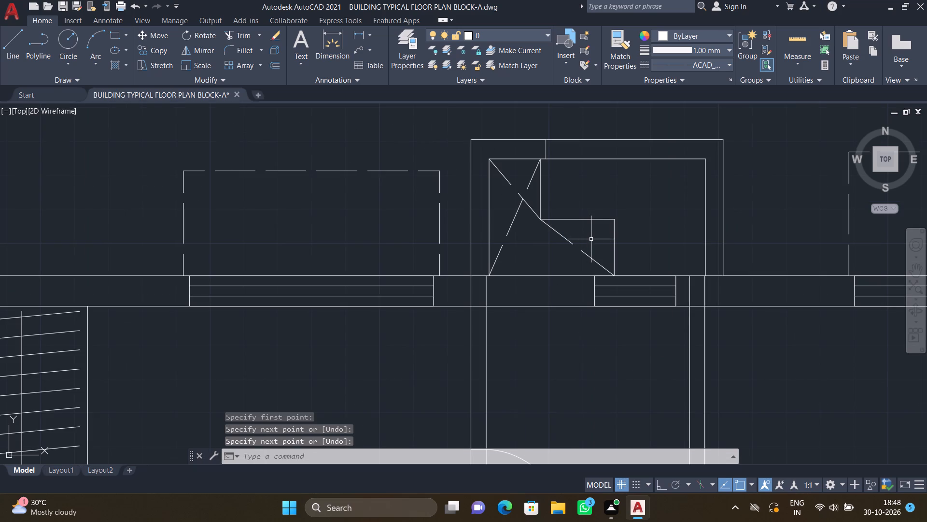
key("l")
key("Return")
scroll(609, 229, "up", 2)
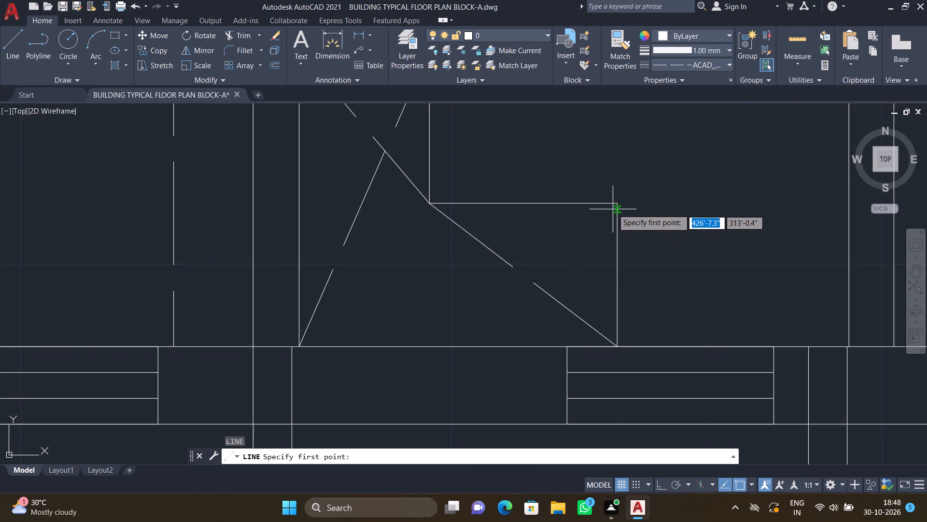
left_click(618, 205)
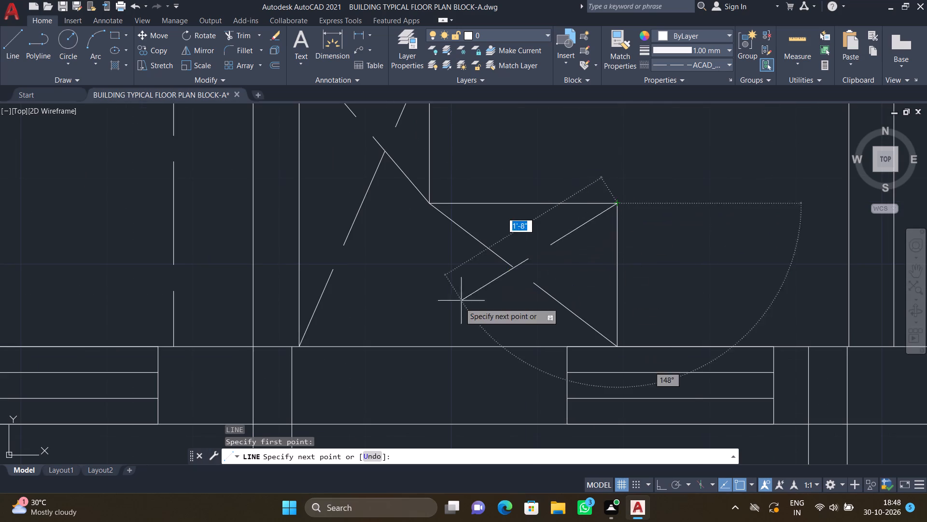
scroll(297, 359, "up", 4)
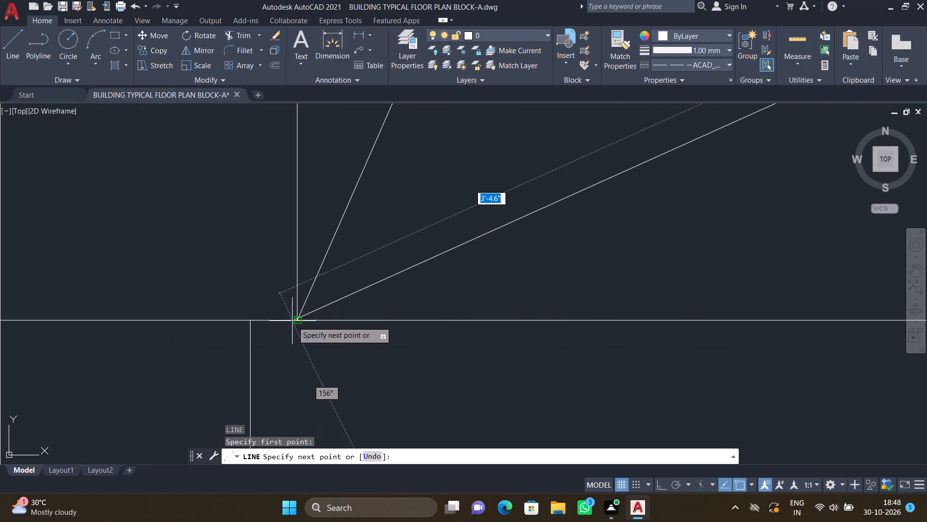
left_click(299, 317)
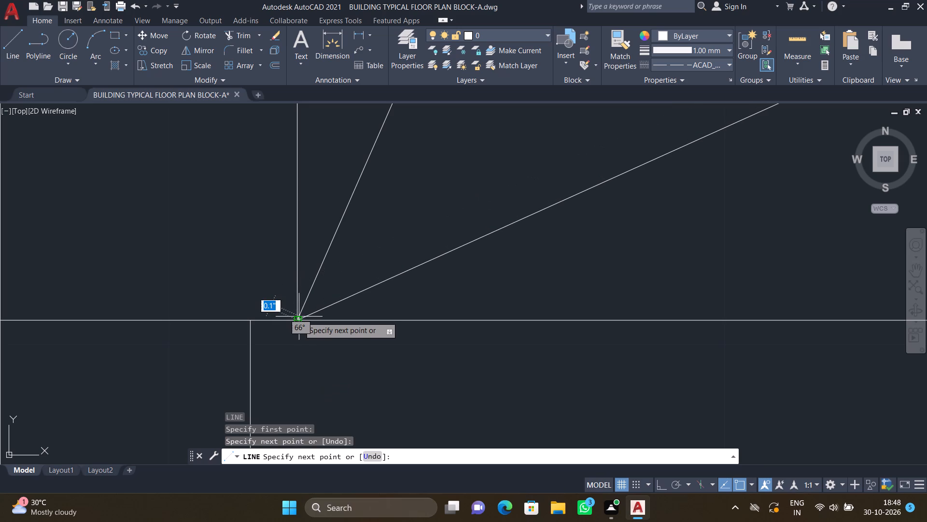
key("Return")
scroll(299, 316, "down", 8)
middle_click_drag(347, 293, 437, 224)
scroll(439, 222, "down", 3)
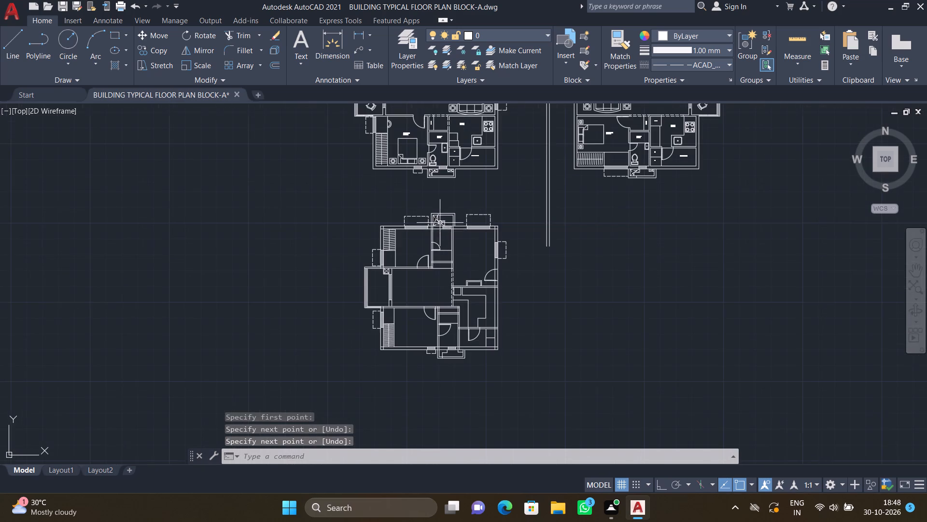
Draw a dashed diagonal about 1'-5.5" long in the small rectangular duct below the lower wall, from its upper-left to lower-right corner.
middle_click_drag(465, 293, 493, 237)
scroll(481, 296, "up", 4)
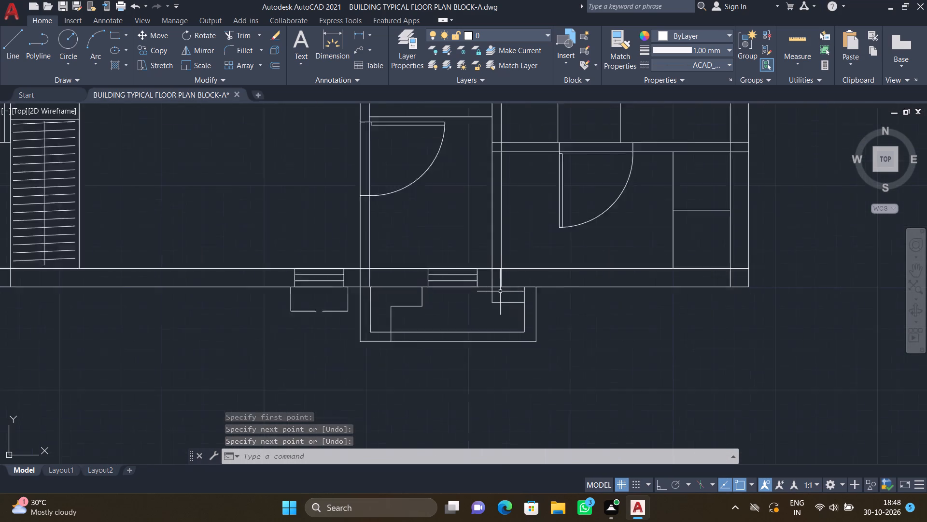
scroll(500, 291, "up", 2)
key("l")
key("Return")
scroll(507, 302, "up", 3)
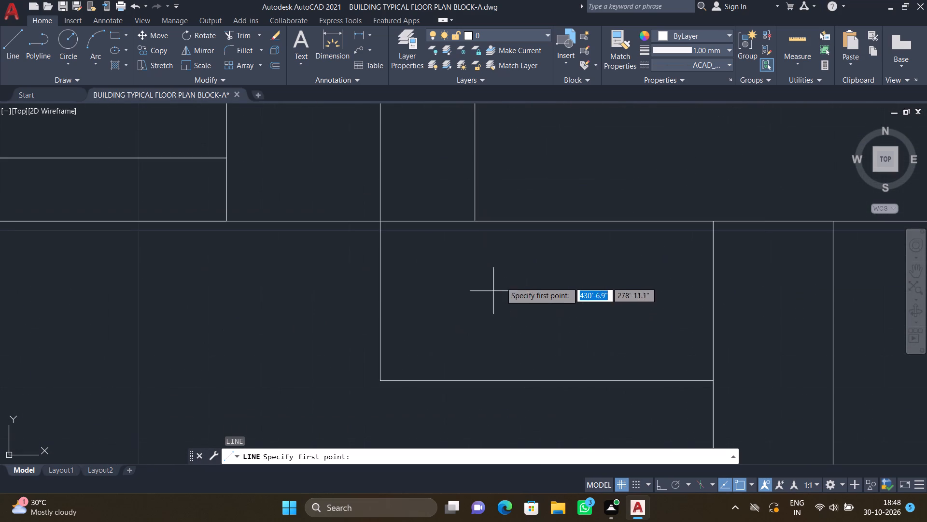
left_click(378, 221)
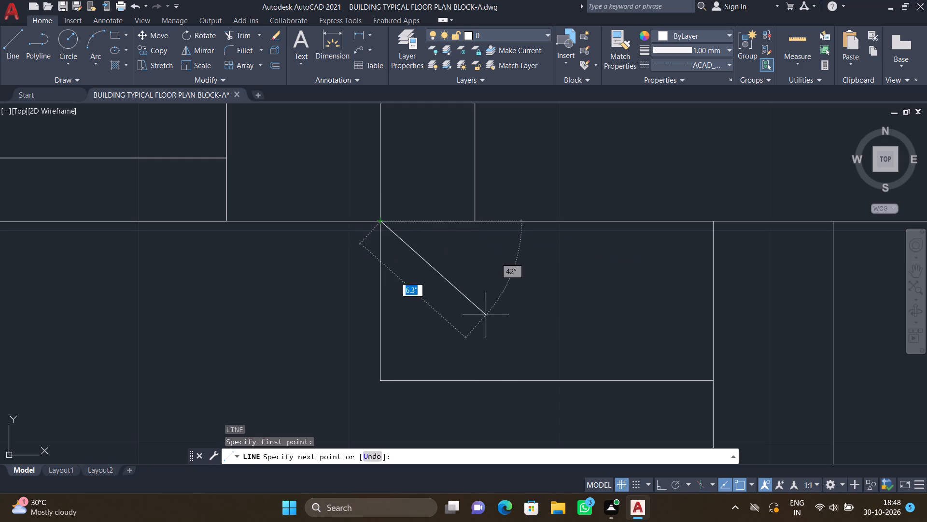
left_click(712, 379)
key("Return")
Draw the crossing dashed diagonal about 1'-5.5" long from the small rectangular duct's lower-left corner to its upper-right corner.
key("space")
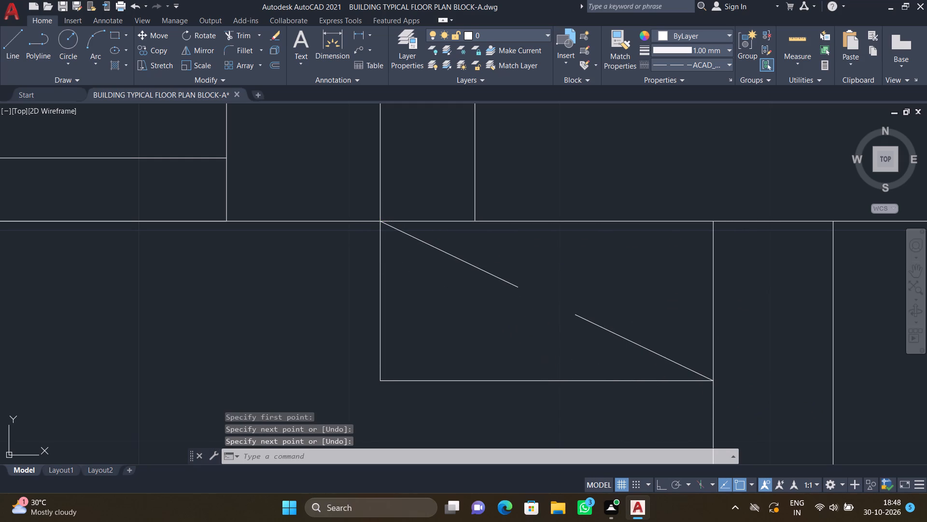
left_click(380, 378)
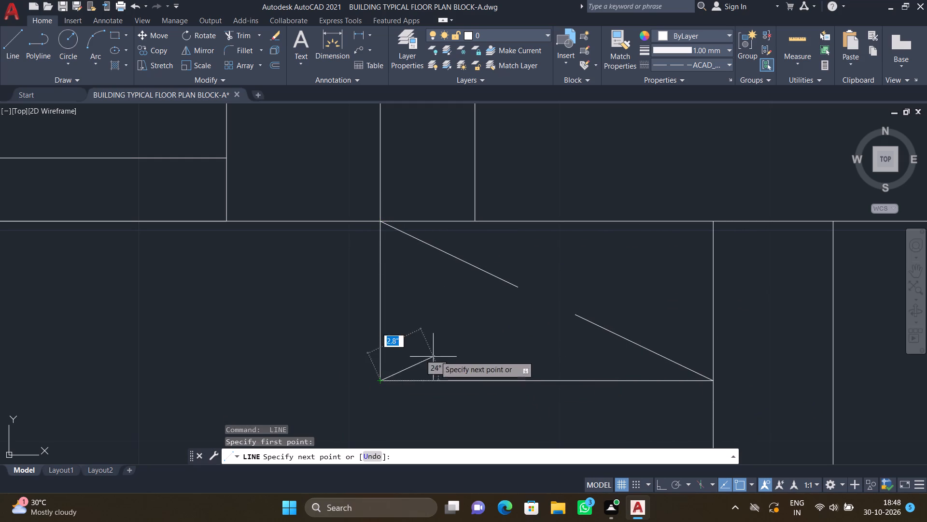
scroll(707, 230, "up", 1)
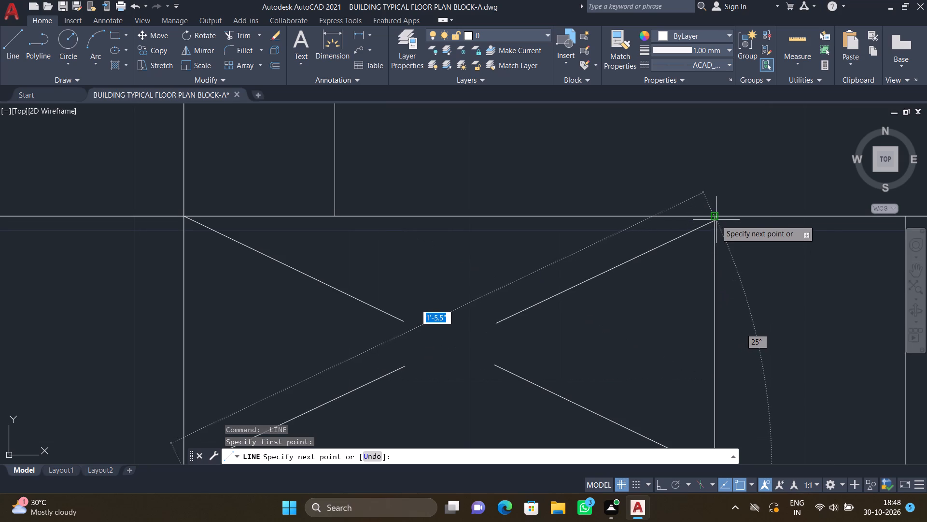
left_click(716, 219)
key("Return")
Draw a dashed diagonal in the L-shaped duct below the lower wall, from its upper-left inner corner to the step's outer lower-right corner.
scroll(548, 300, "down", 4)
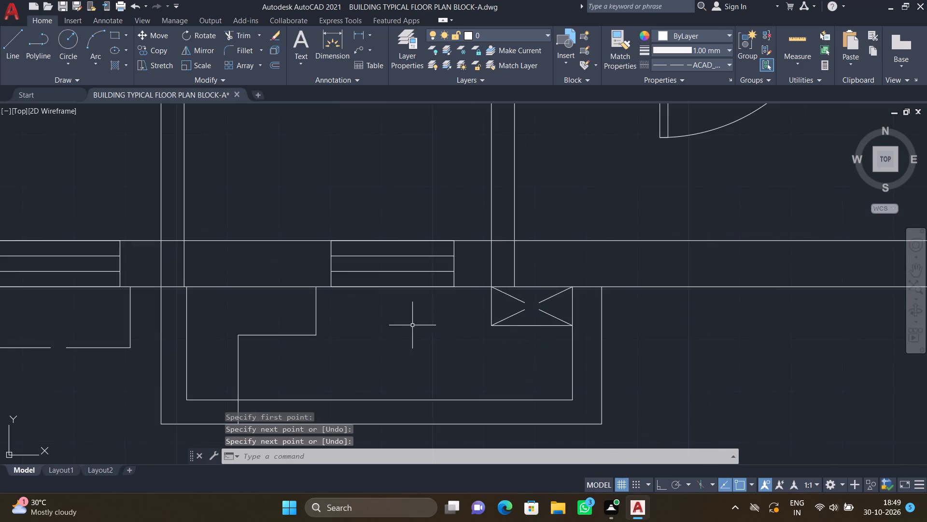
middle_click_drag(417, 324, 560, 304)
scroll(365, 328, "up", 1)
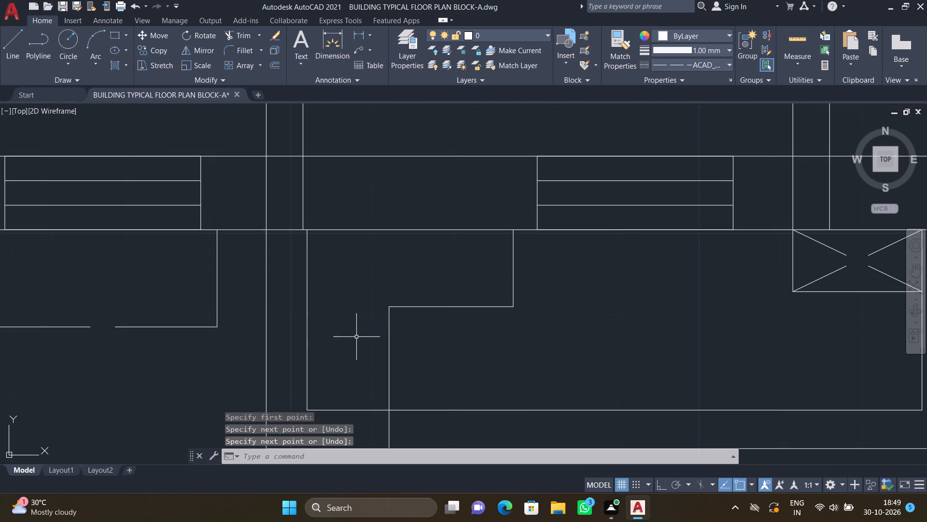
scroll(352, 242, "down", 2)
scroll(350, 307, "up", 2)
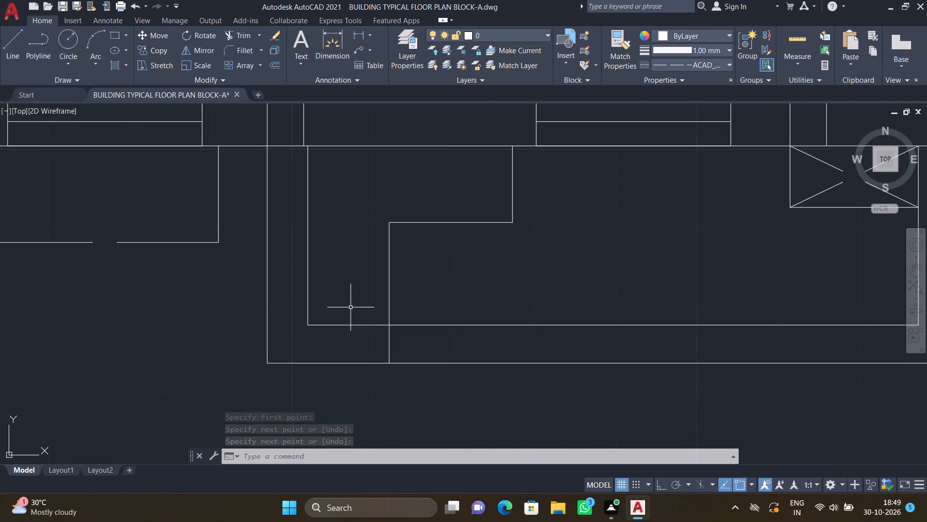
key("l")
key("Return")
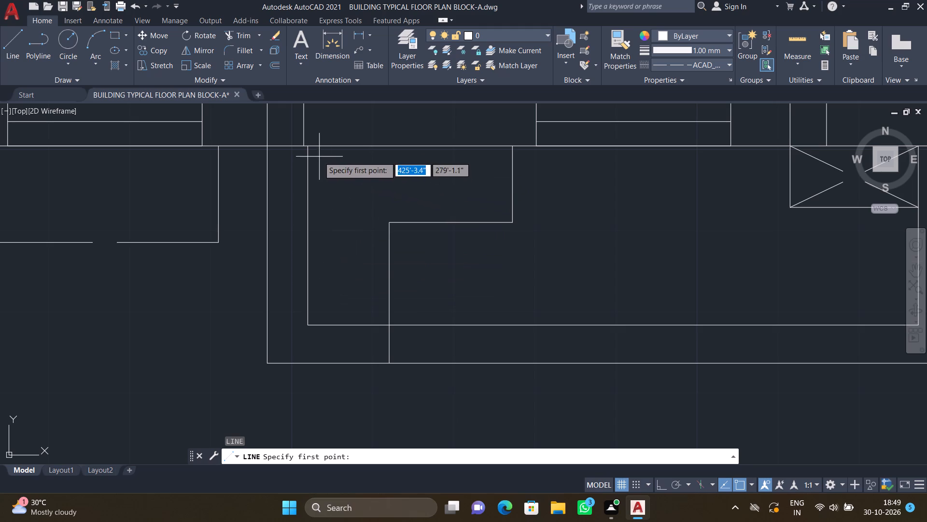
left_click_drag(309, 146, 319, 152)
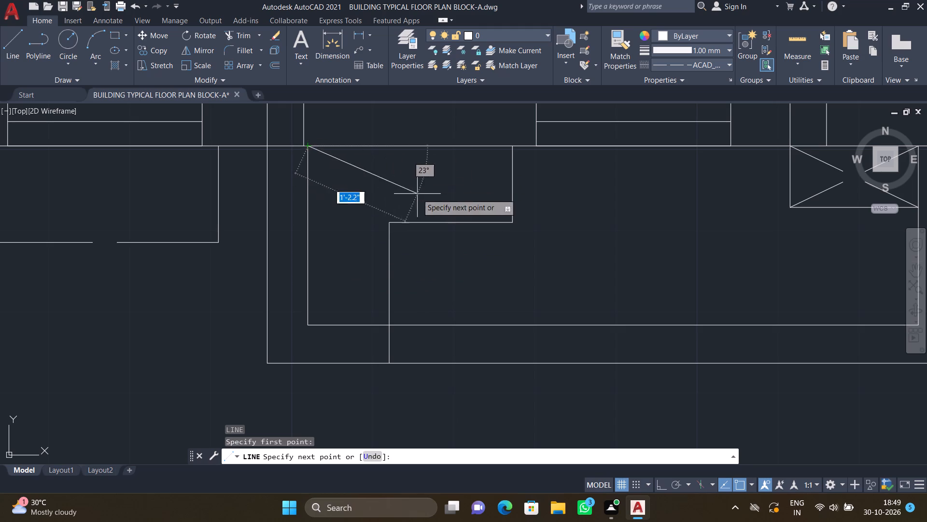
scroll(498, 217, "up", 1)
left_click(519, 224)
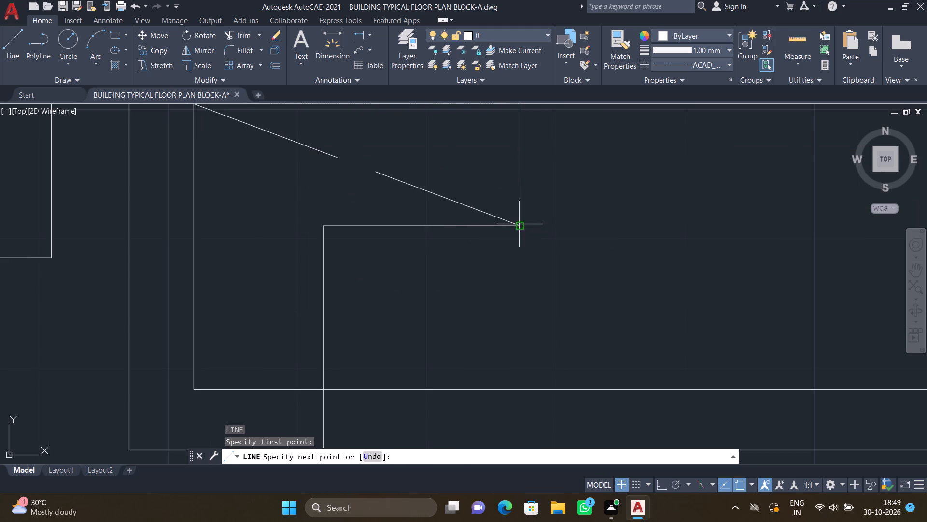
key("Return")
scroll(428, 198, "down", 2)
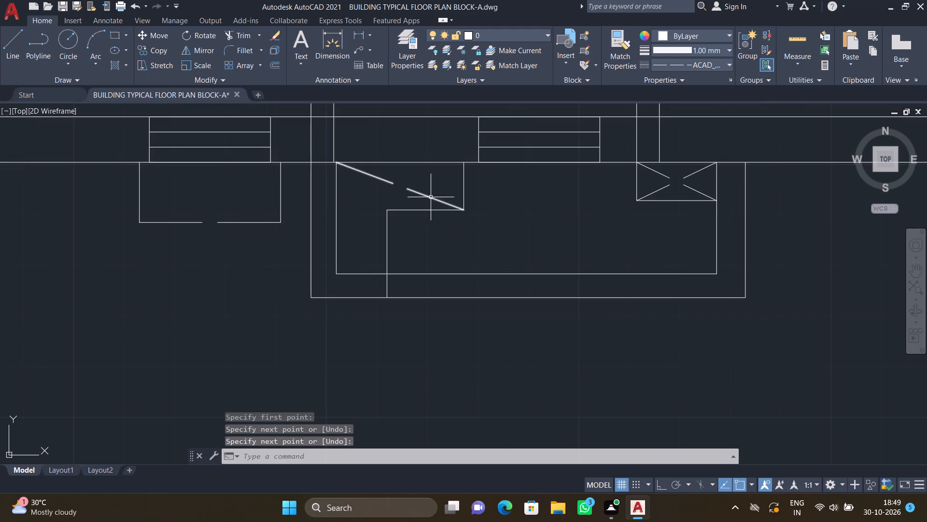
Draw a dashed diagonal from the lower L-shaped duct's inner step corner to its upper-right corner on the wall.
key("space")
left_click(388, 213)
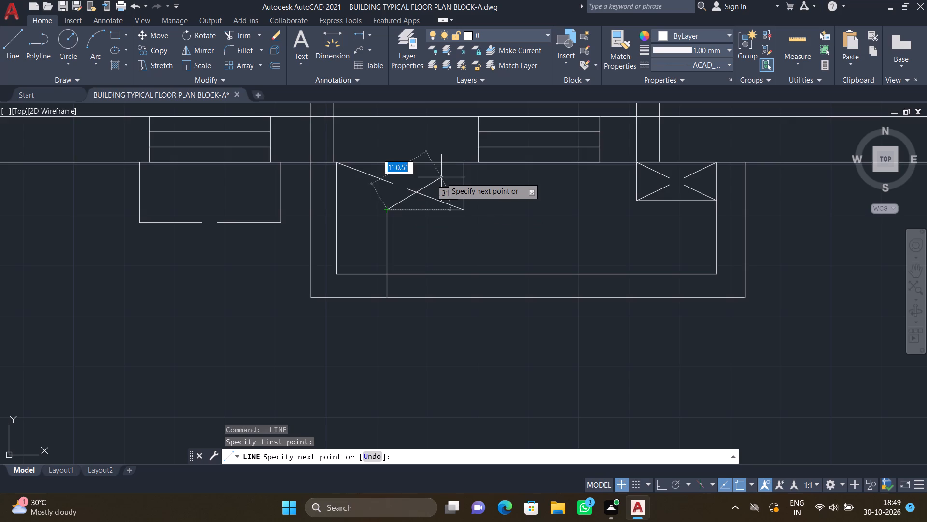
scroll(459, 174, "up", 1)
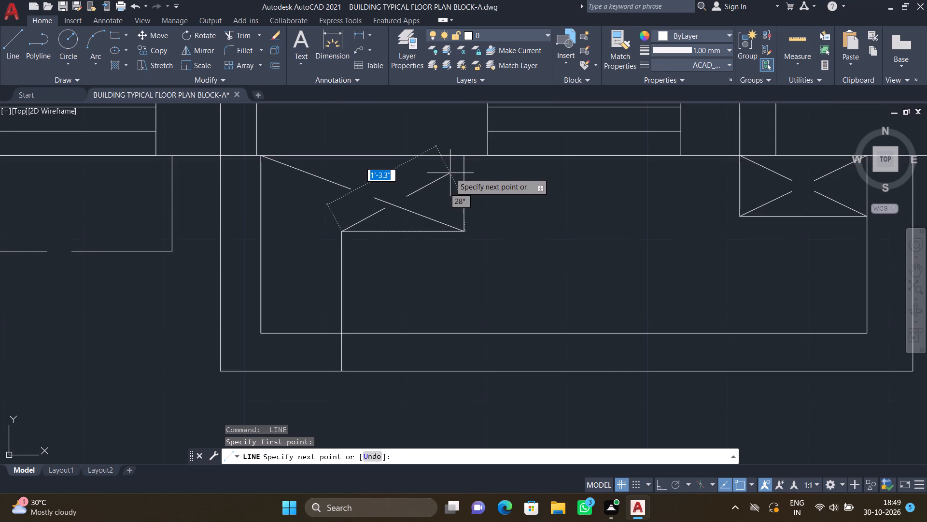
scroll(459, 164, "up", 2)
left_click(466, 143)
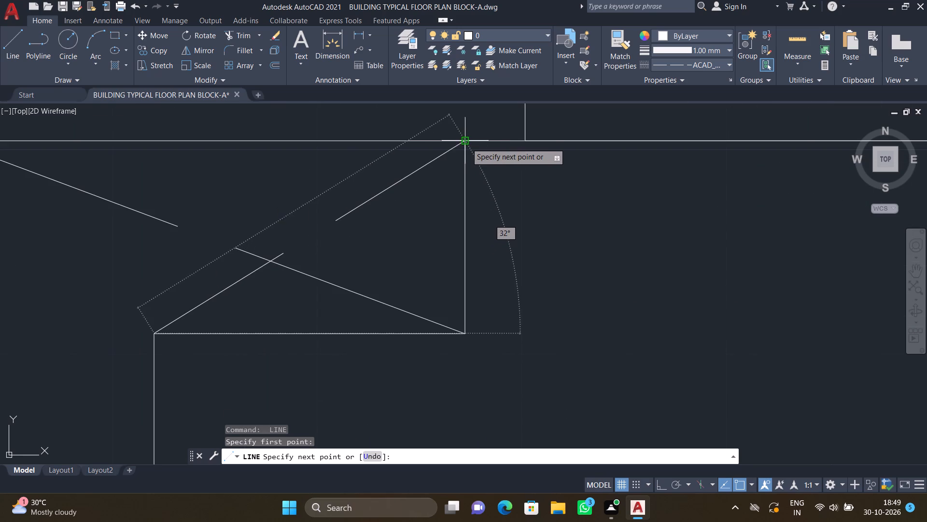
key("Return")
Draw a dashed diagonal about 1'-4.2" long from the L-shaped duct's inner step corner to its lower-left inner corner.
scroll(440, 161, "down", 2)
scroll(463, 232, "down", 3)
middle_click(474, 247)
scroll(317, 292, "up", 2)
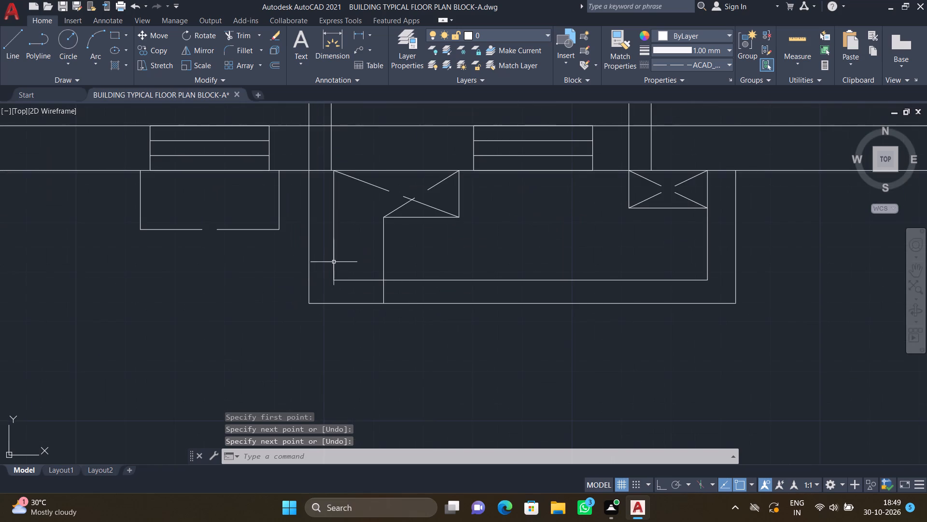
scroll(348, 248, "up", 2)
key("l")
key("Return")
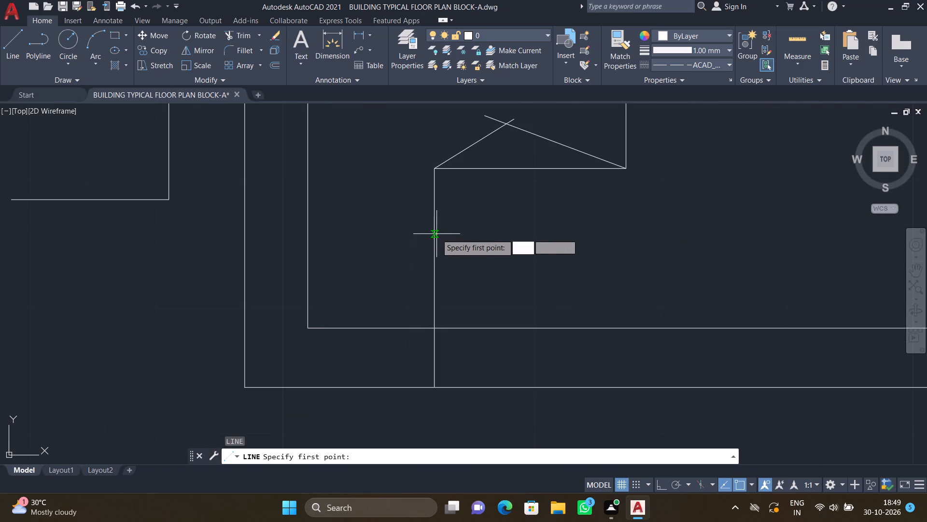
left_click_drag(435, 168, 433, 178)
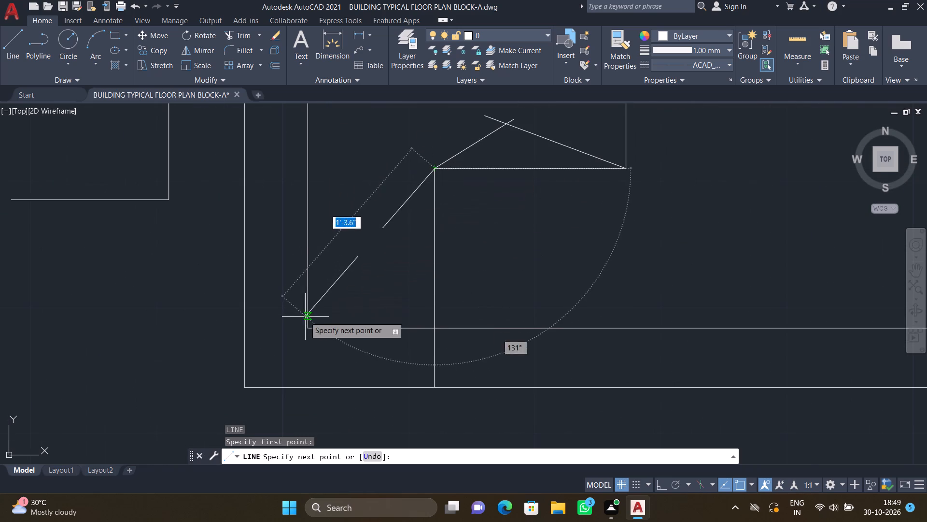
scroll(308, 319, "up", 5)
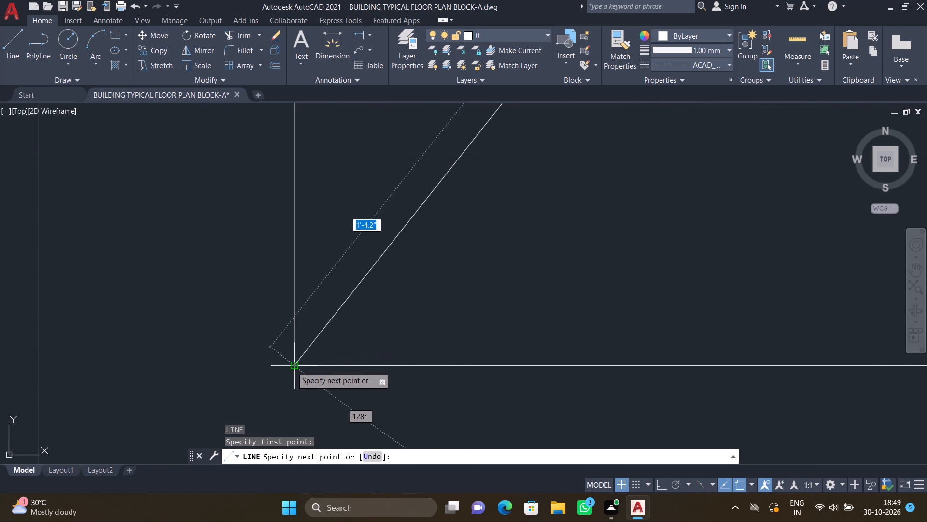
left_click(292, 367)
key("Return")
Draw a dashed diagonal about 2'-0.3" long from where the step line meets the duct's lower inner edge to its upper-left inner corner.
scroll(345, 353, "down", 4)
scroll(401, 213, "down", 3)
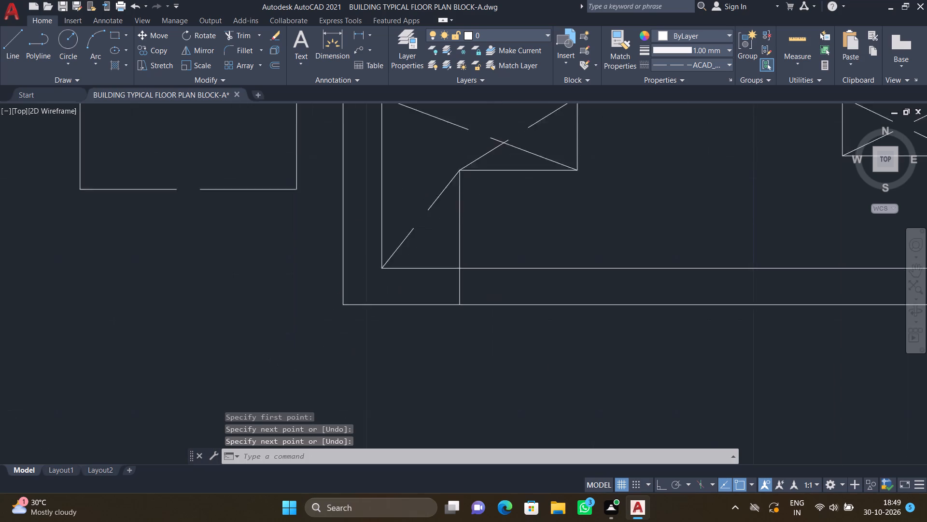
key("l")
key("Return")
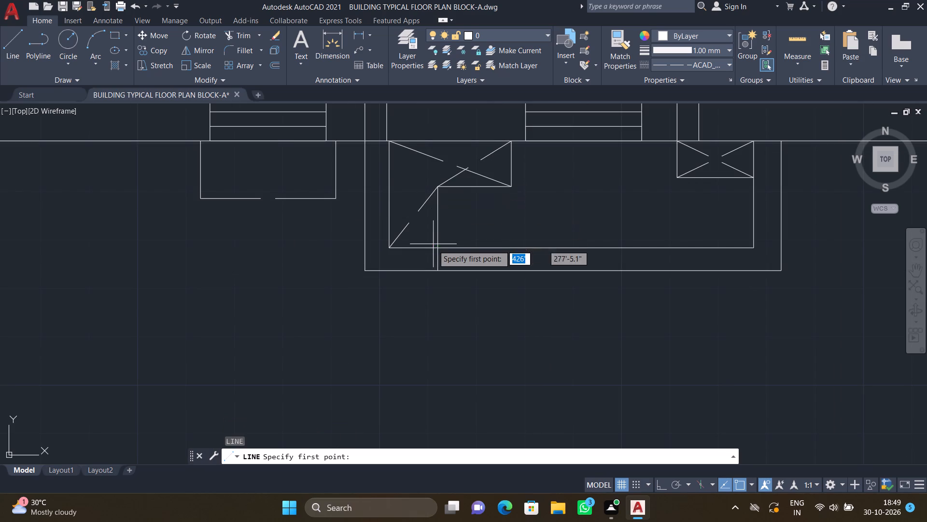
left_click(435, 250)
scroll(388, 144, "up", 2)
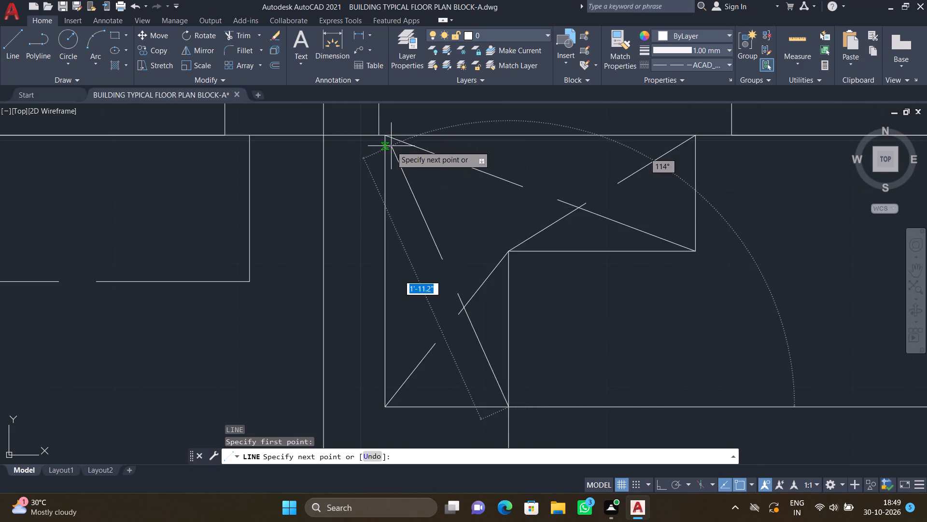
scroll(391, 143, "up", 3)
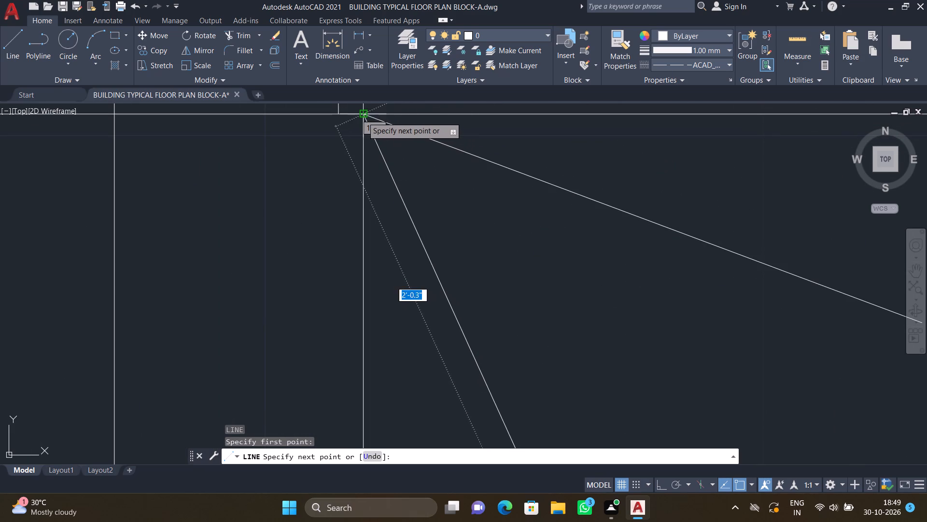
left_click(363, 117)
key("Return")
Set the current linetype to Continuous.
scroll(440, 237, "down", 10)
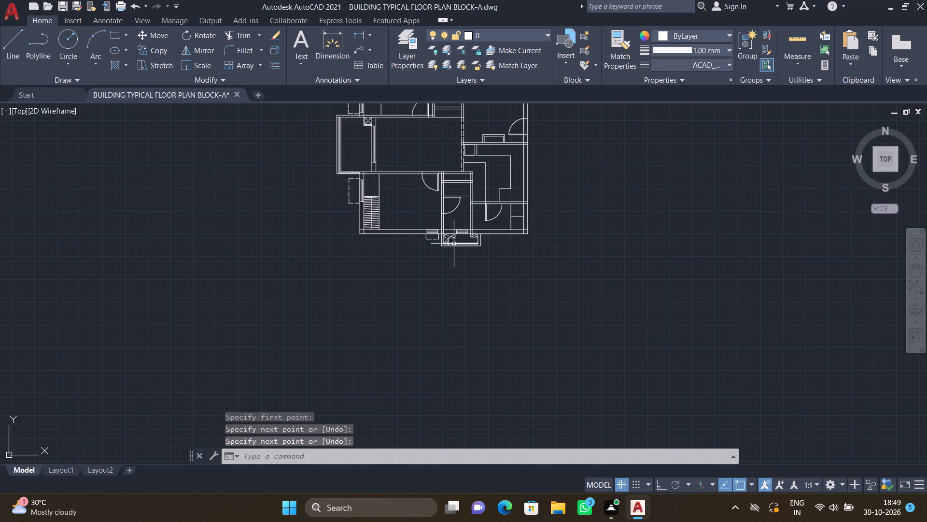
middle_click_drag(422, 119, 482, 269)
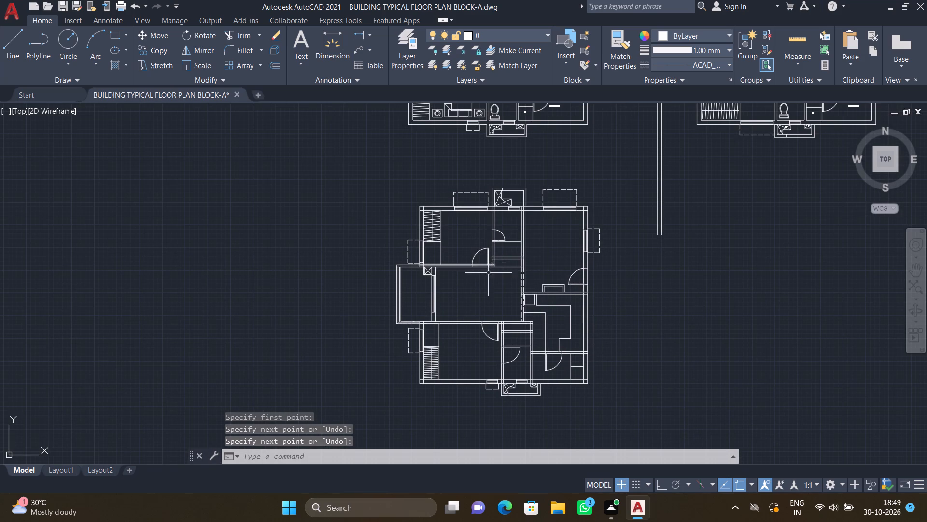
scroll(446, 303, "up", 1)
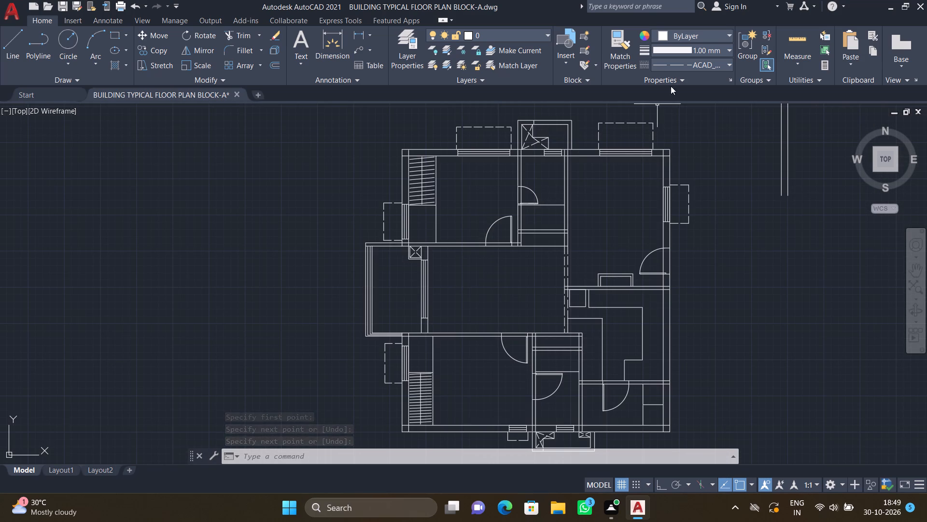
left_click(689, 62)
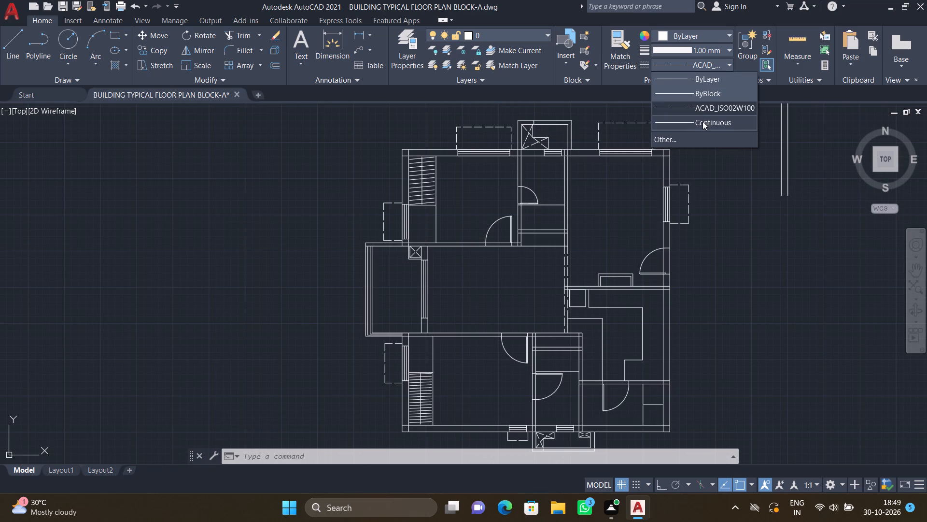
left_click(702, 121)
Copy the double bed from the finished unit's lower bedroom into the new unit's upper-left bedroom, beside the wardrobe.
scroll(458, 197, "up", 1)
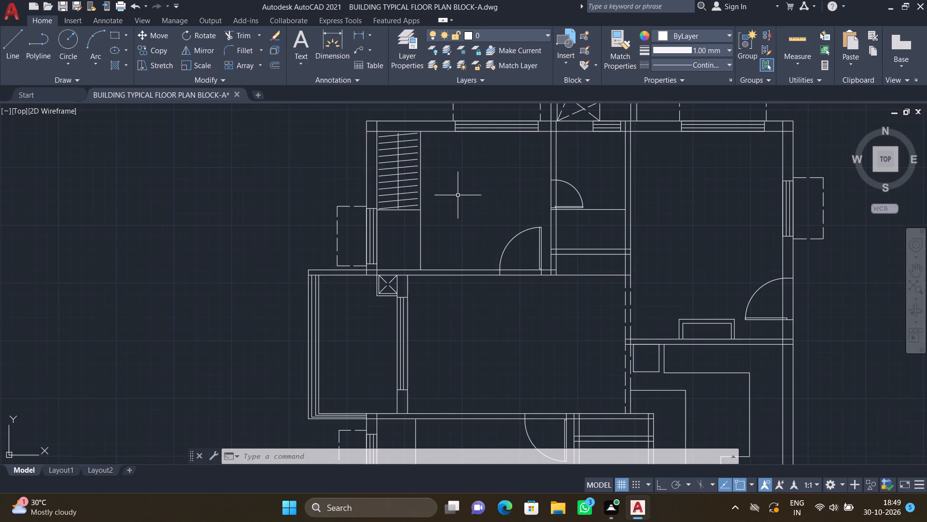
scroll(457, 195, "down", 2)
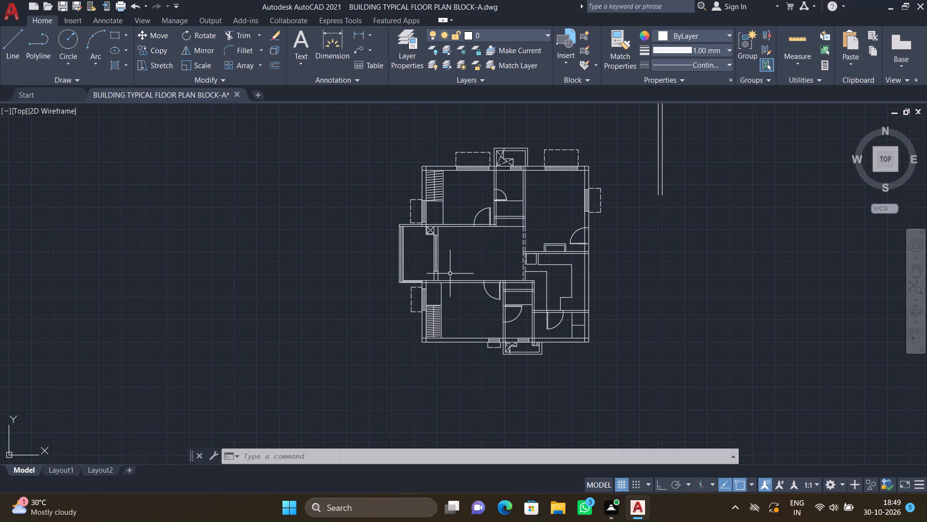
scroll(451, 255, "down", 2)
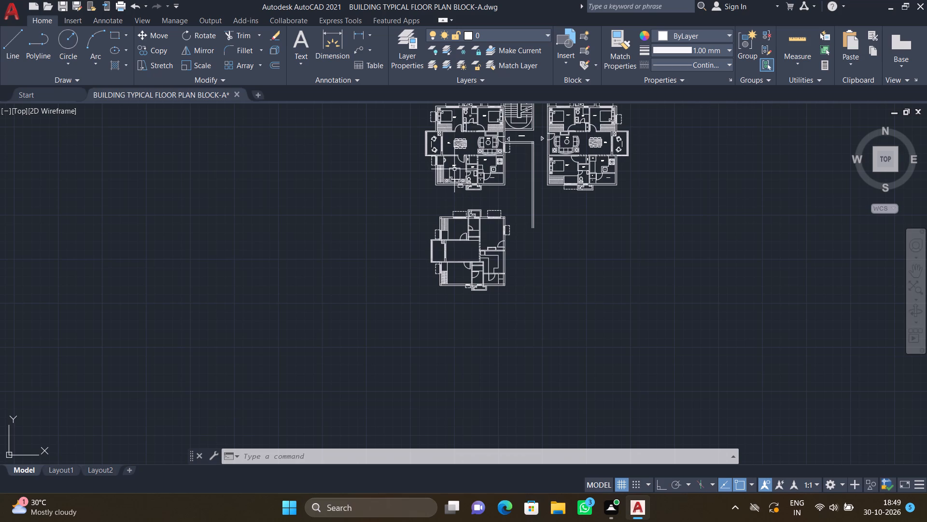
scroll(454, 172, "up", 5)
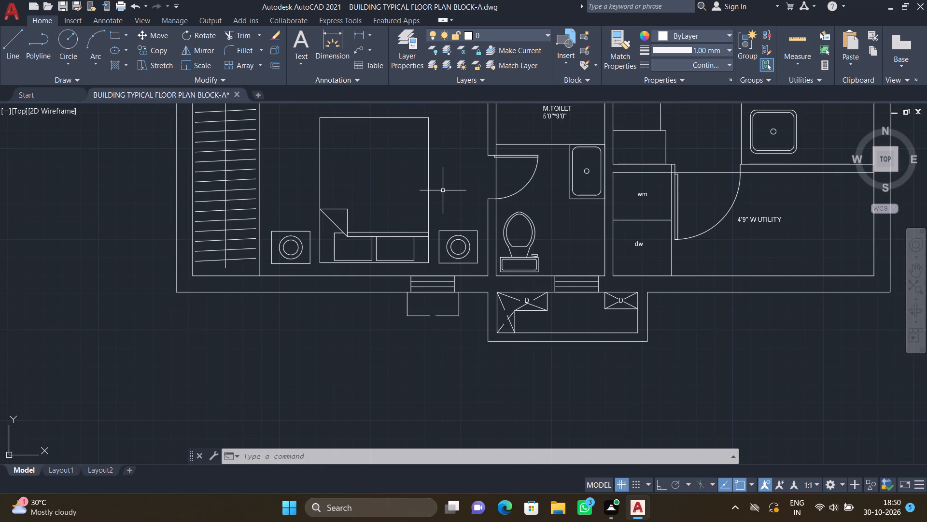
key("c")
key("o")
key("Return")
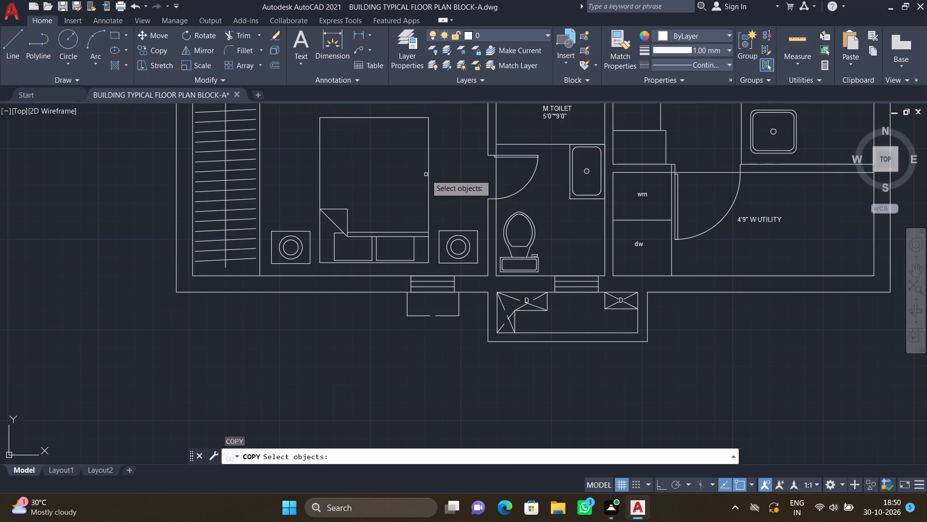
left_click(429, 177)
key("Return")
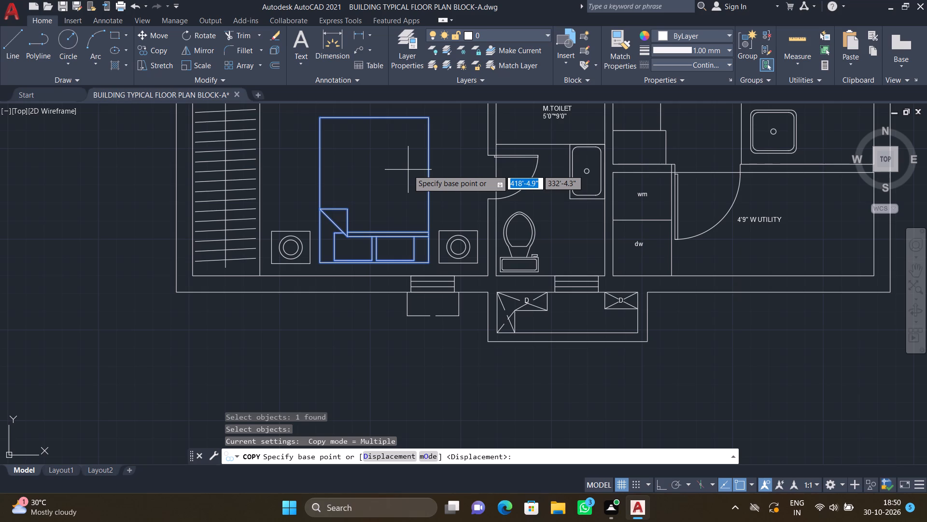
left_click(377, 119)
scroll(412, 256, "down", 3)
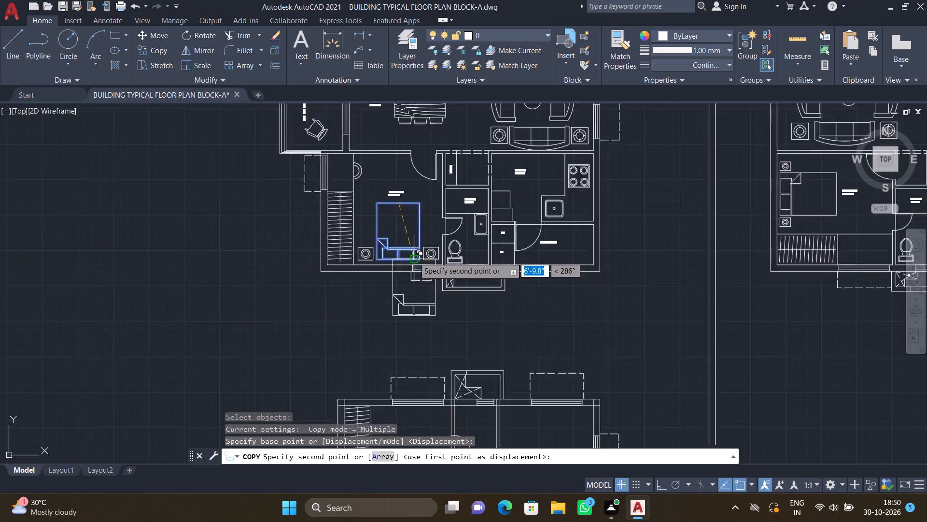
middle_click_drag(449, 215, 451, 199)
scroll(460, 233, "down", 1)
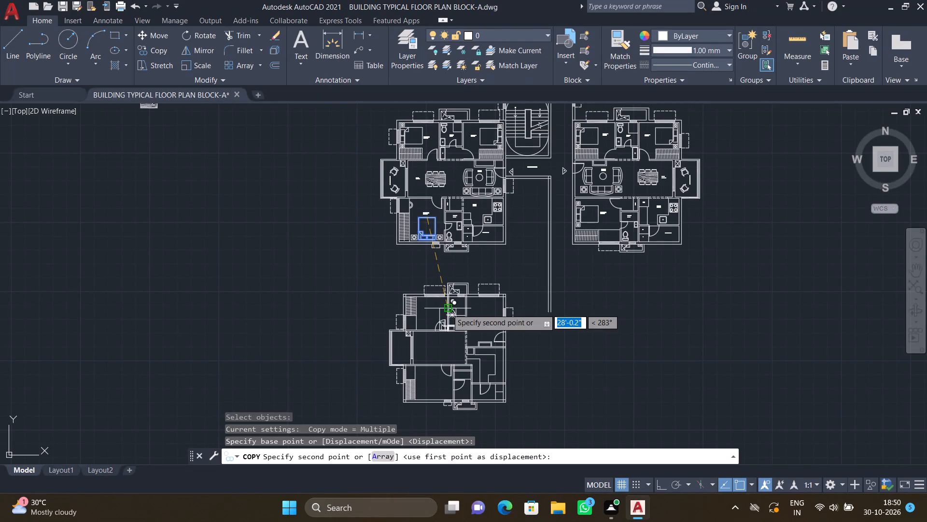
scroll(421, 329, "up", 2)
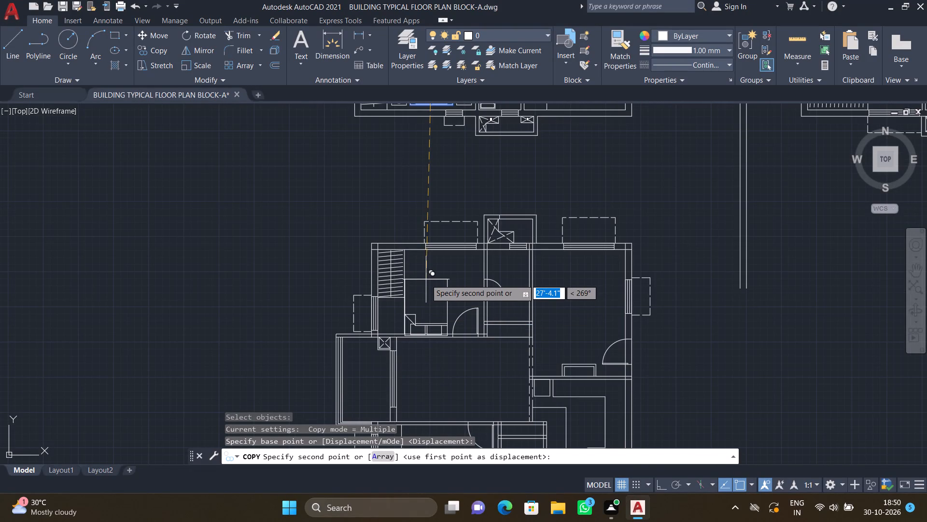
scroll(433, 275, "up", 2)
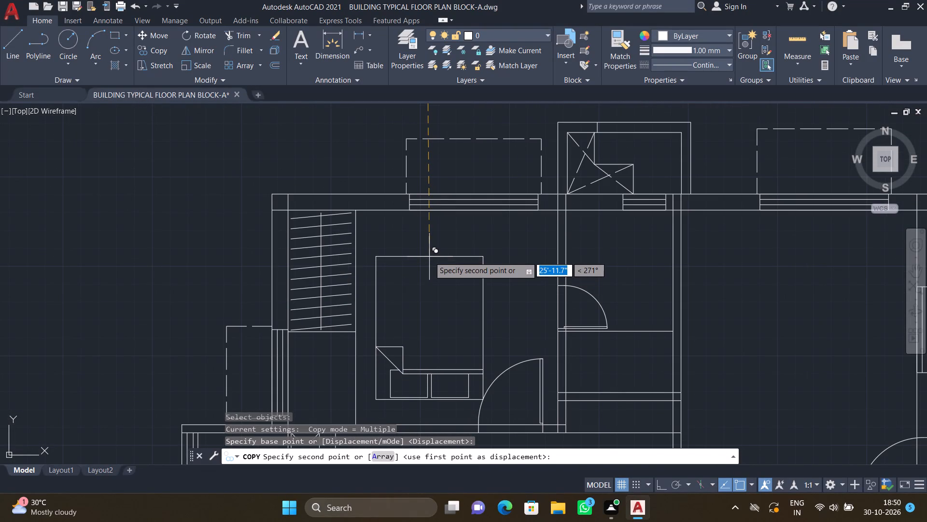
middle_click_drag(432, 255, 435, 249)
middle_click_drag(442, 237, 459, 216)
middle_click(471, 193)
scroll(471, 191, "down", 1)
scroll(465, 205, "up", 1)
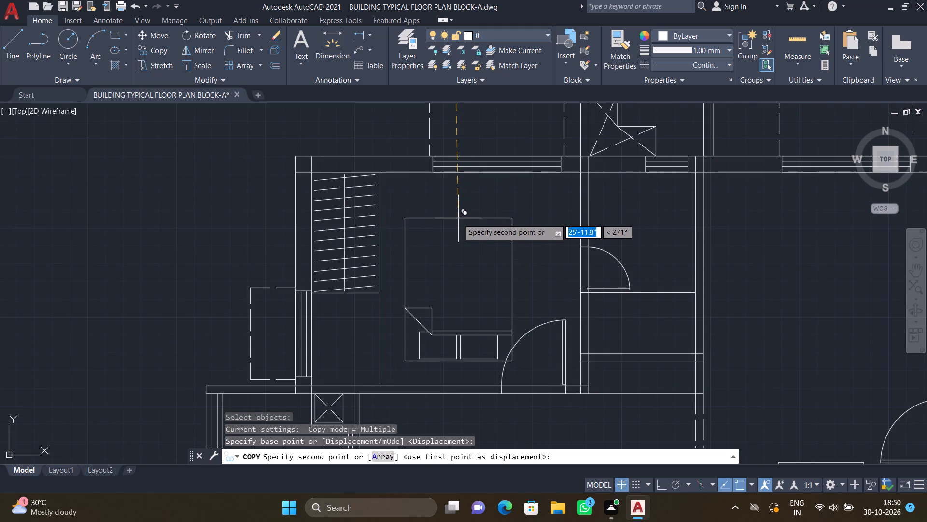
left_click(450, 199)
key("Return")
Move the upper-left bedroom's entrance door toward the toilet-side wall, leaving a small gap between its leaf and the wall.
middle_click_drag(496, 314, 506, 247)
middle_click(506, 245)
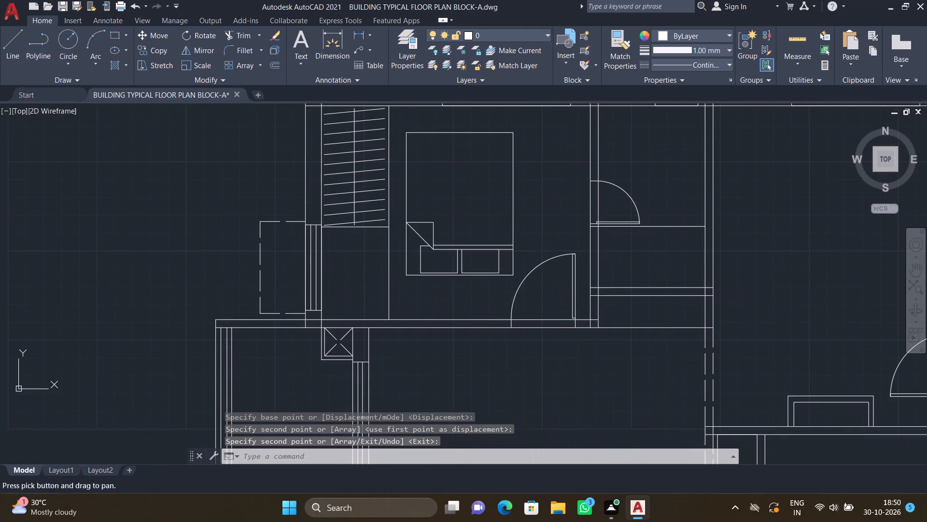
scroll(543, 273, "up", 2)
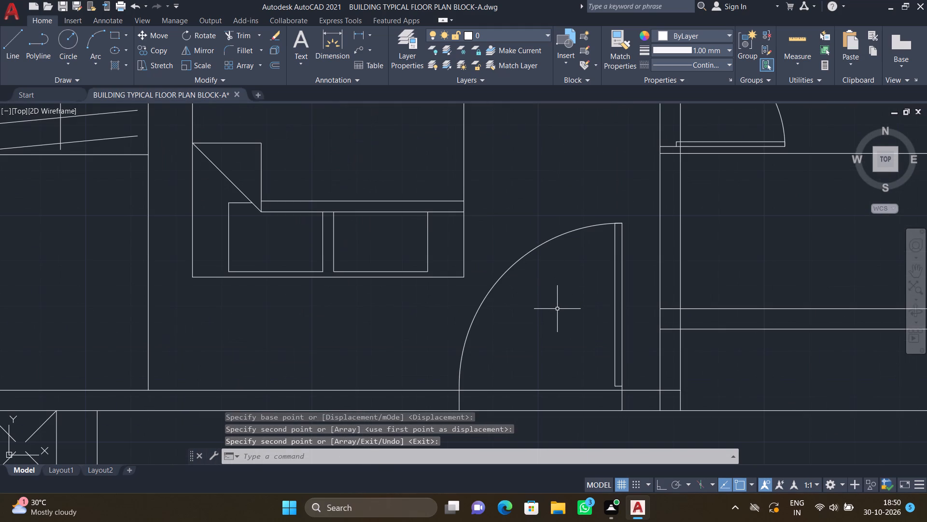
key("m")
key("Return")
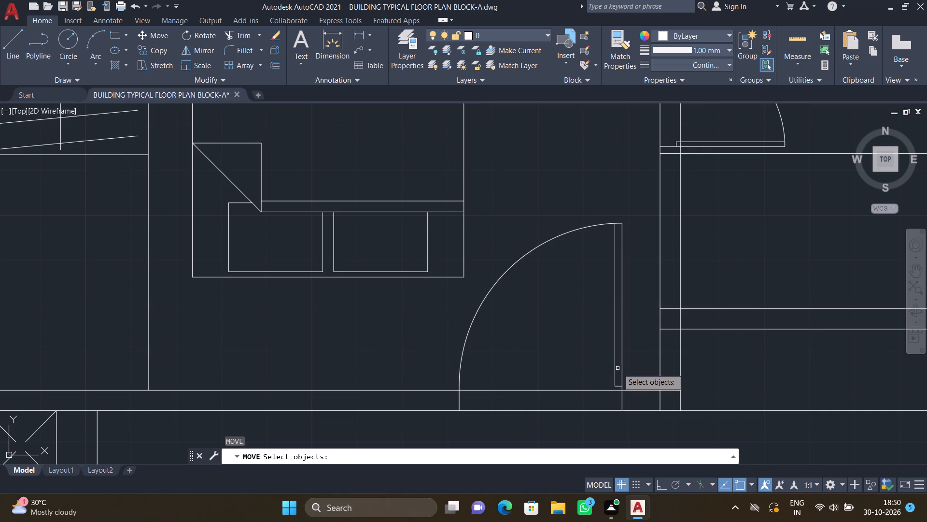
left_click(622, 373)
key("Return")
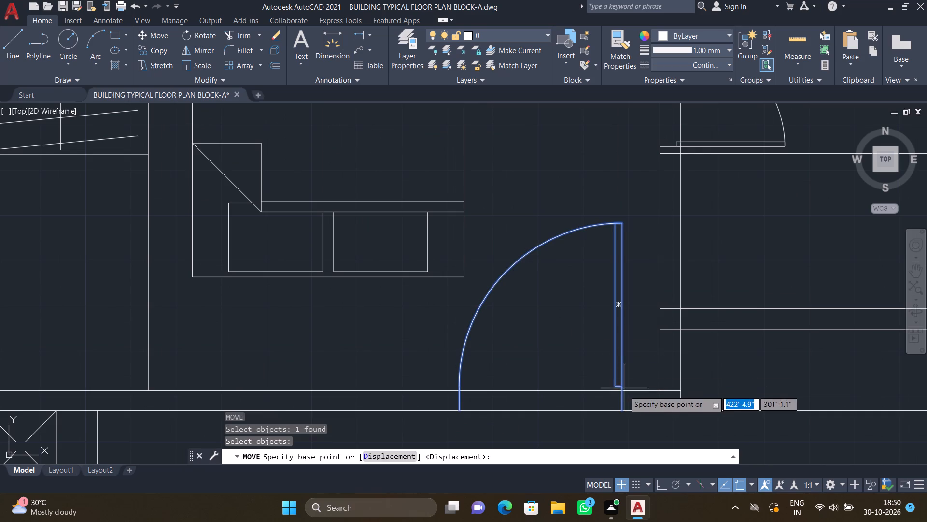
scroll(624, 405, "up", 2)
left_click(612, 417)
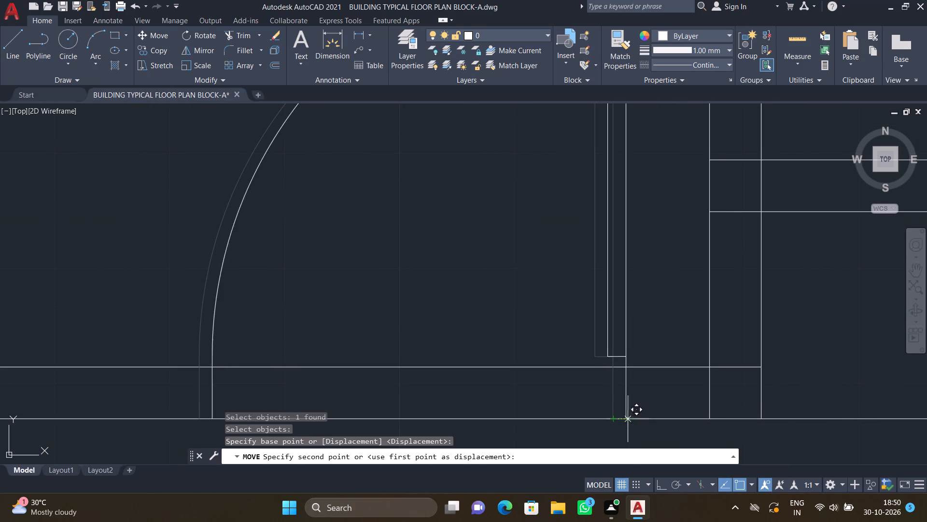
left_click(686, 412)
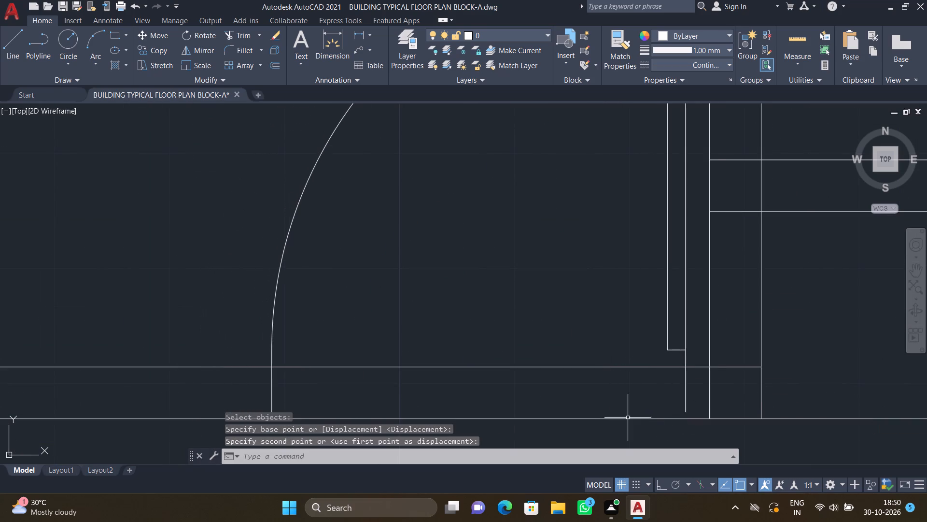
Move the bedroom door straight down about 0'-0.6" so its jamb ends meet the wall's lower line, using Ortho.
scroll(578, 400, "down", 2)
middle_click_drag(458, 406, 476, 270)
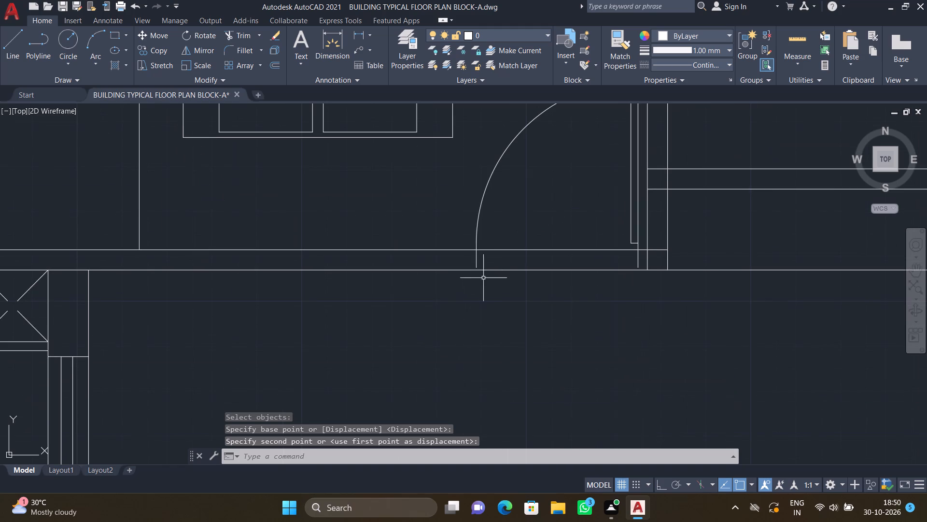
scroll(483, 265, "up", 2)
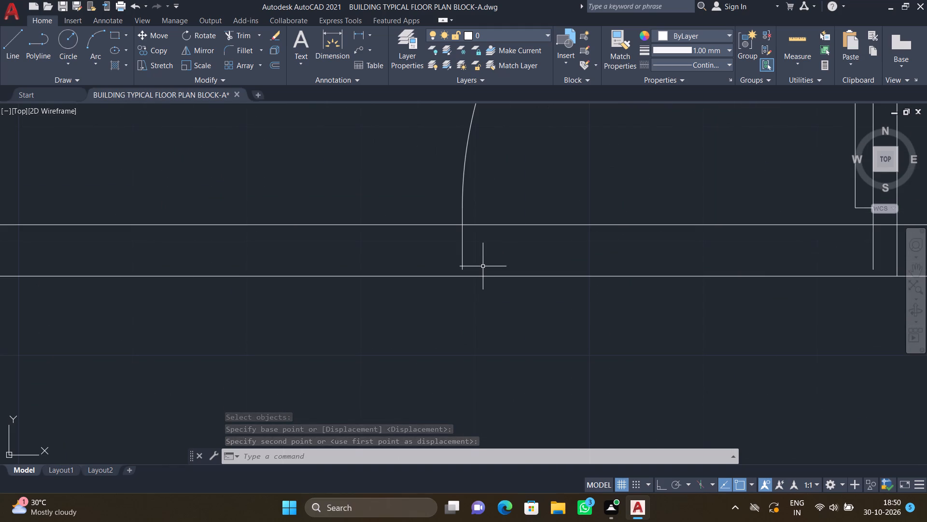
key("F8")
key("m")
key("Return")
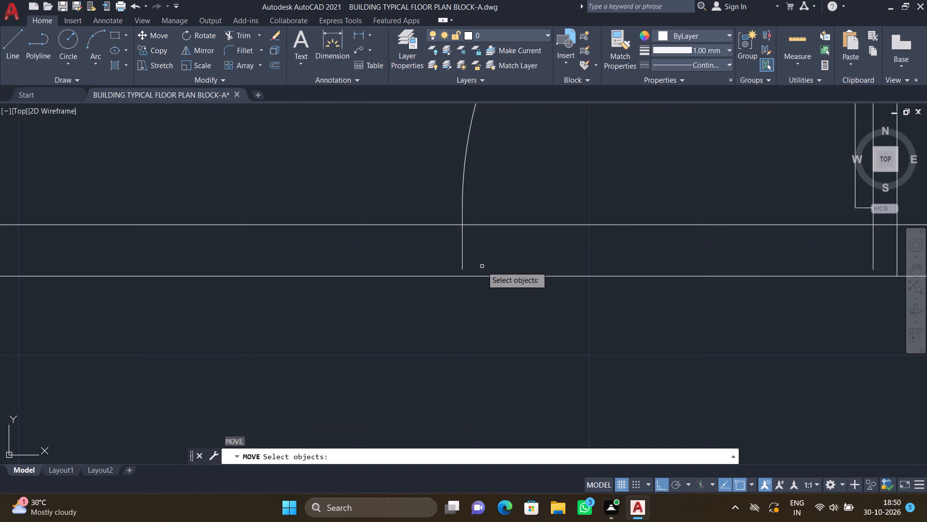
left_click(462, 253)
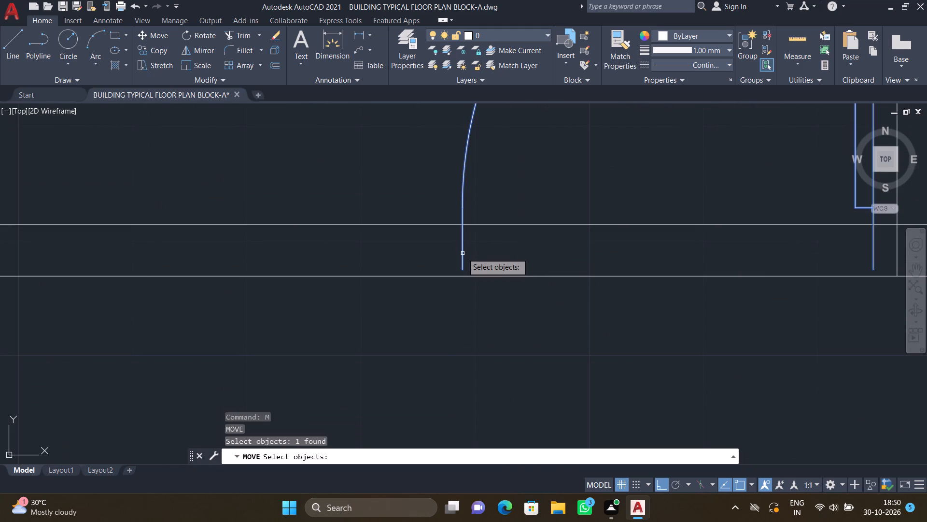
key("Return")
scroll(456, 262, "up", 5)
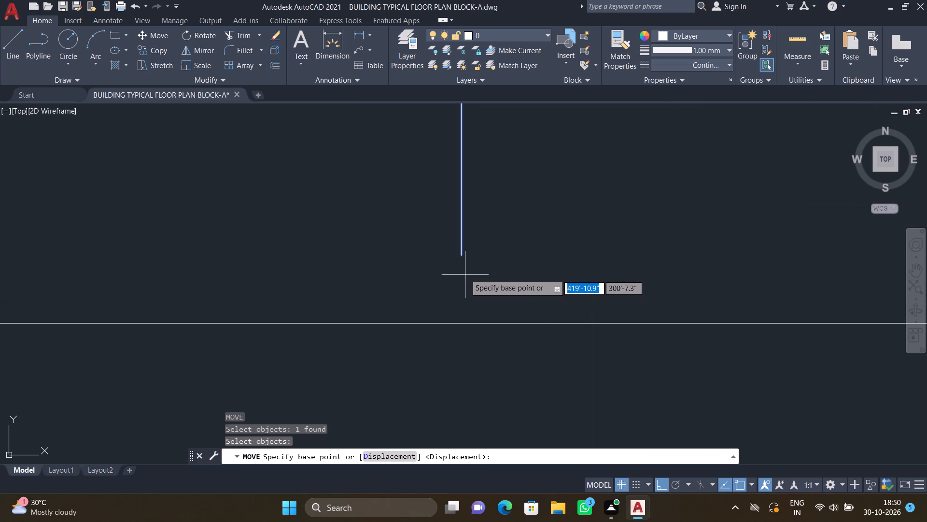
left_click(463, 257)
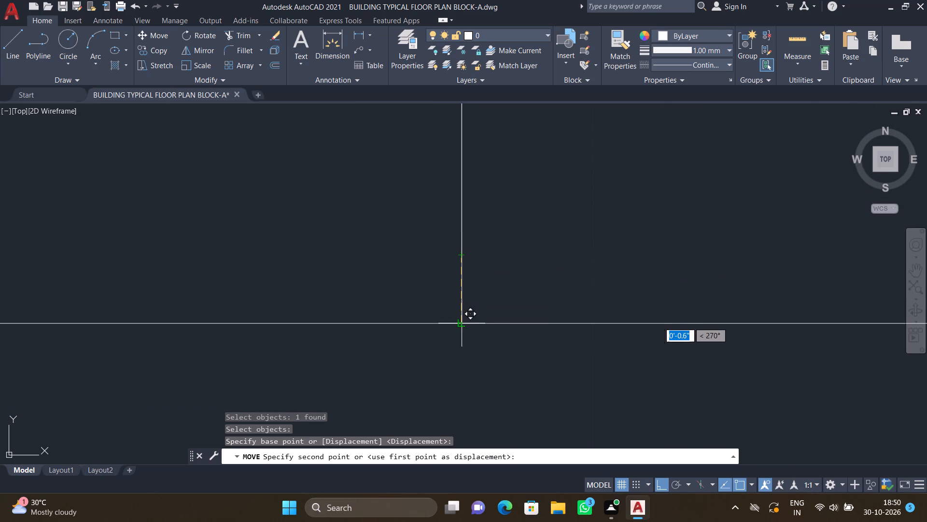
left_click(462, 322)
Move the copied bed about 1'-10.2" down and slightly right, with its headboard end close to the bedroom's lower wall.
scroll(427, 290, "down", 9)
middle_click_drag(348, 240, 486, 252)
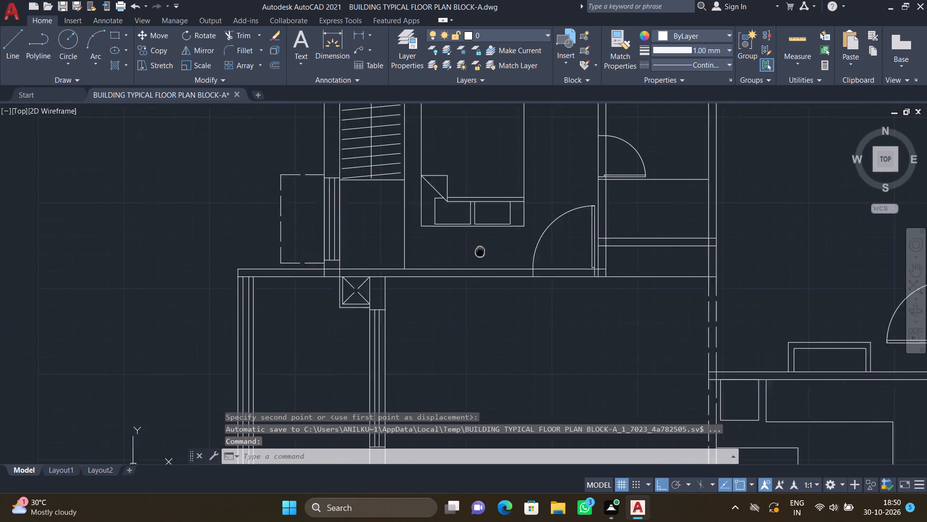
middle_click_drag(486, 252, 491, 253)
scroll(528, 204, "up", 1)
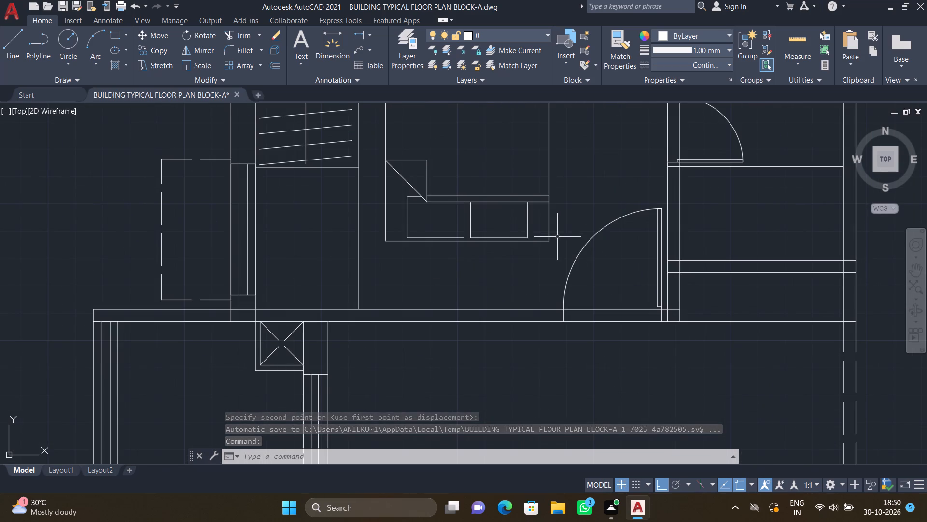
key("m")
key("Return")
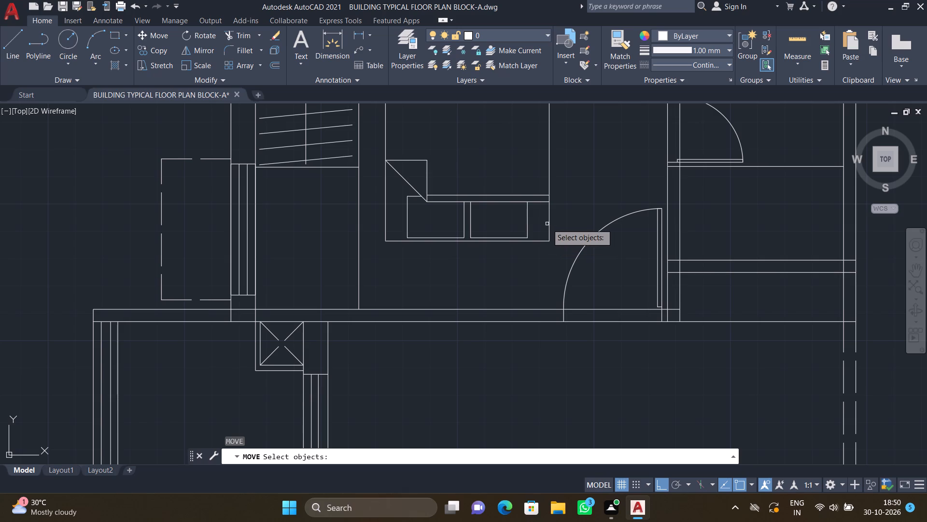
left_click(549, 224)
key("Return")
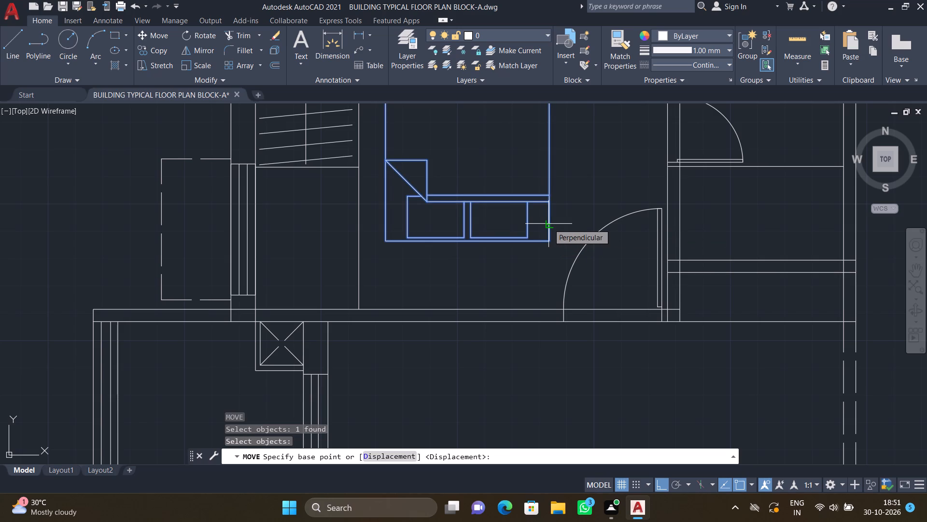
scroll(389, 257, "up", 2)
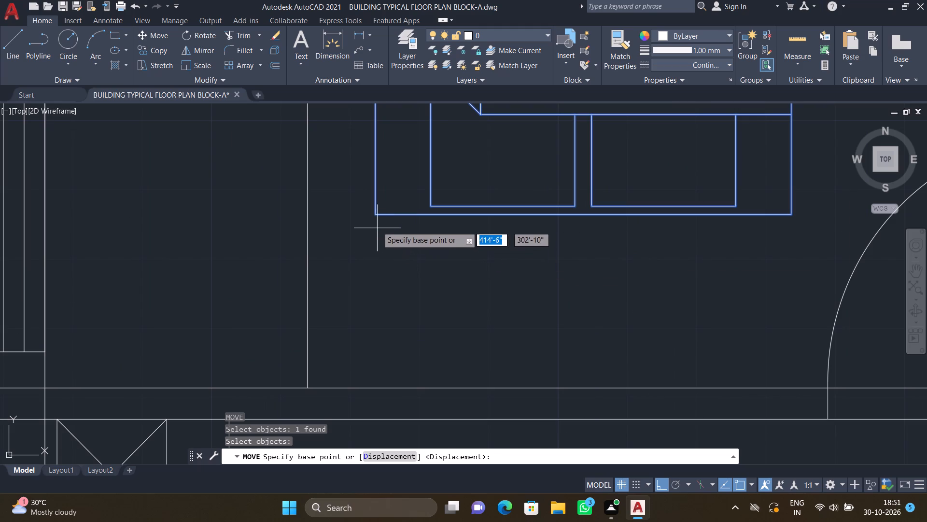
left_click(377, 214)
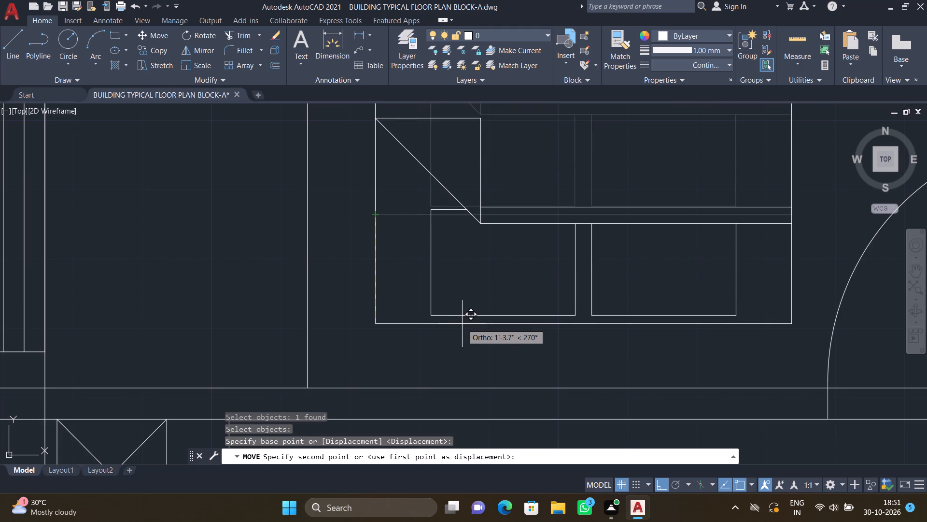
key("F8")
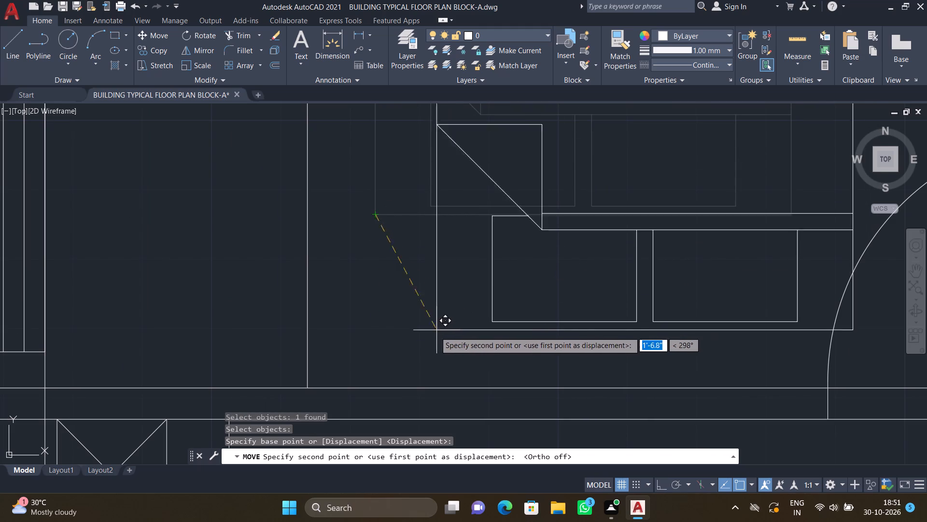
left_click(404, 366)
Draw a rectangular bedside table about 9" by 8" between the wardrobe-side line and the bed's headboard end in the upper-left bedroom.
scroll(389, 362, "down", 3)
middle_click_drag(378, 336, 433, 318)
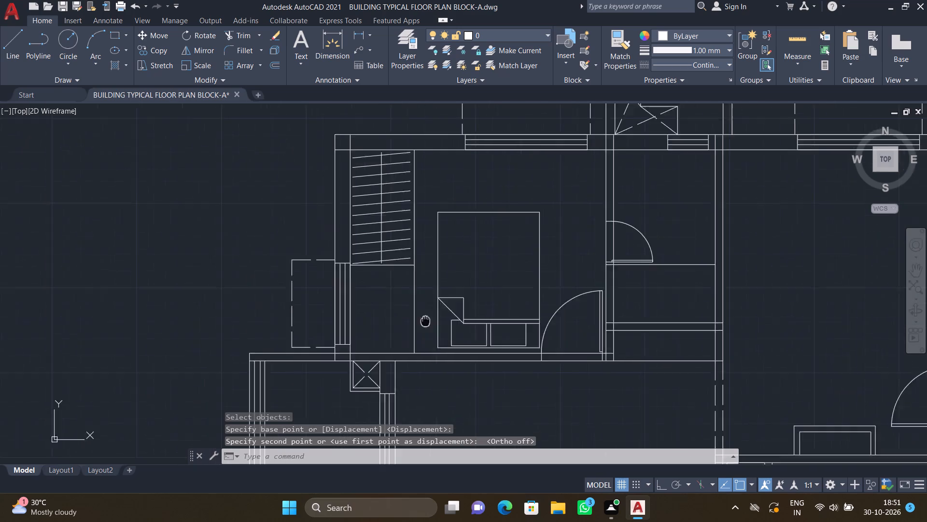
middle_click_drag(433, 318, 546, 280)
scroll(584, 315, "up", 1)
scroll(518, 288, "up", 2)
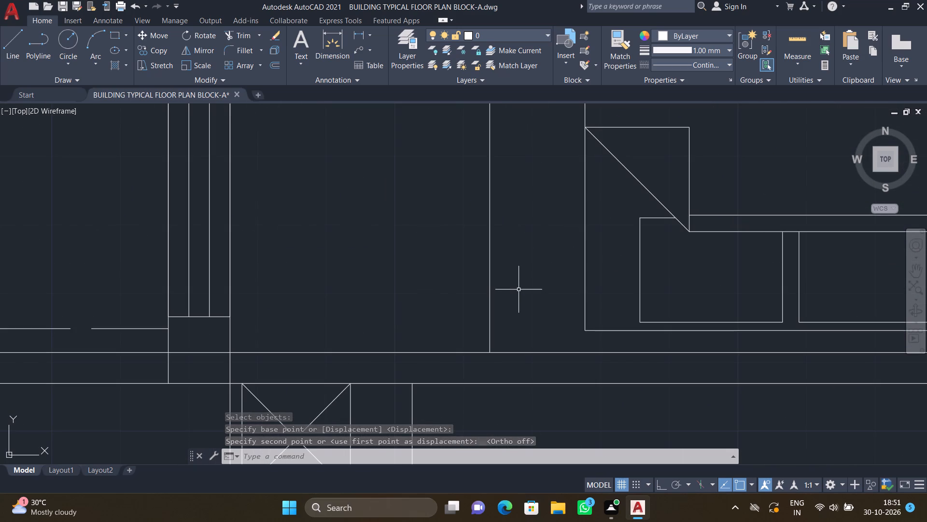
type("REC")
key("Return")
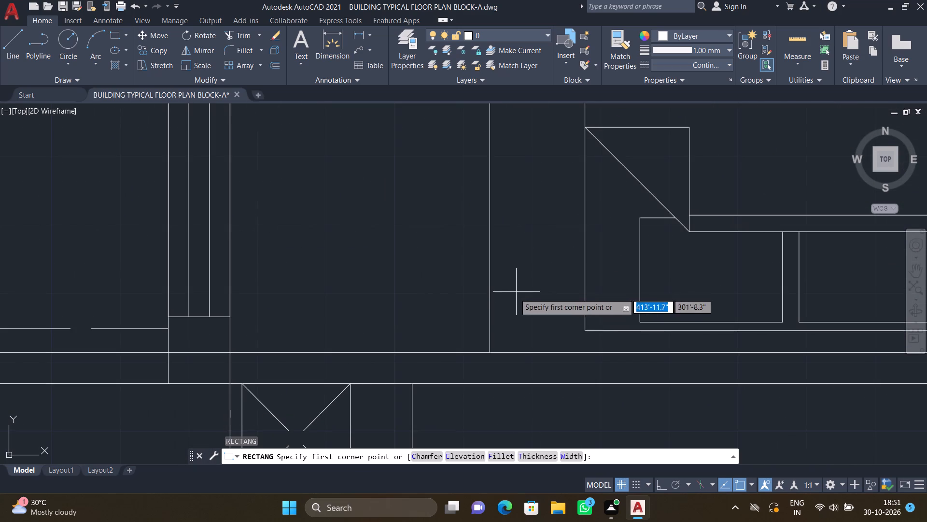
scroll(567, 335, "up", 1)
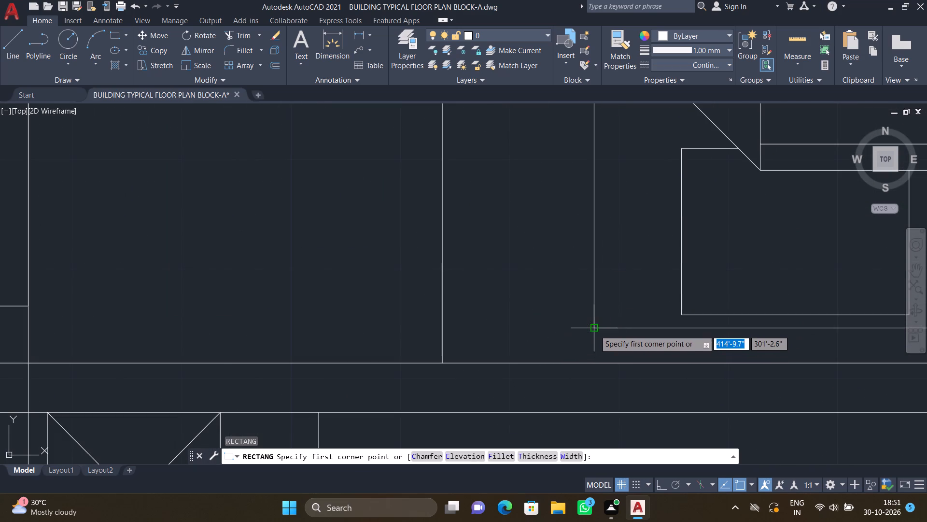
left_click(571, 328)
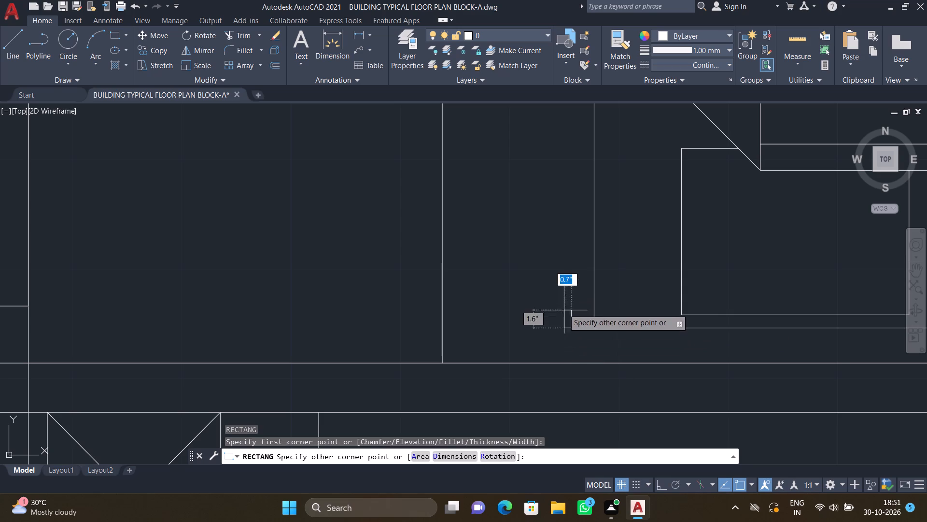
scroll(504, 259, "up", 1)
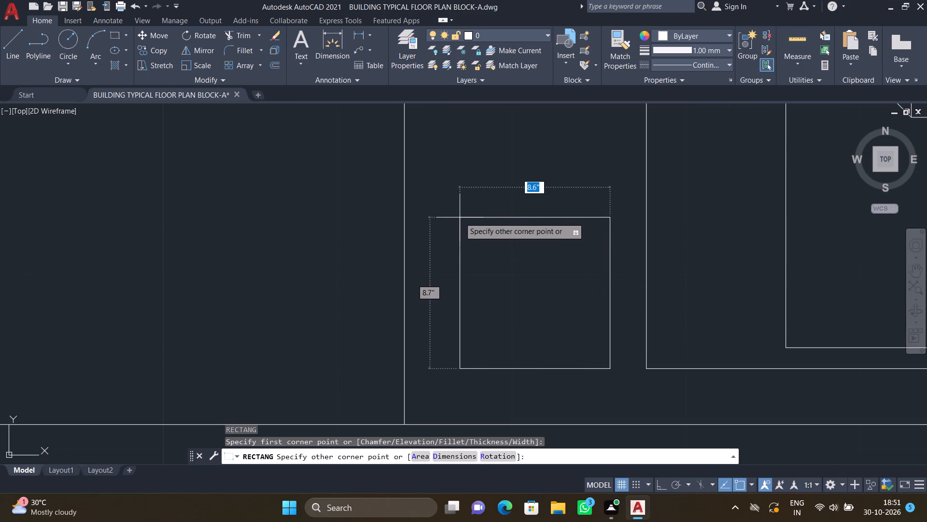
left_click(448, 227)
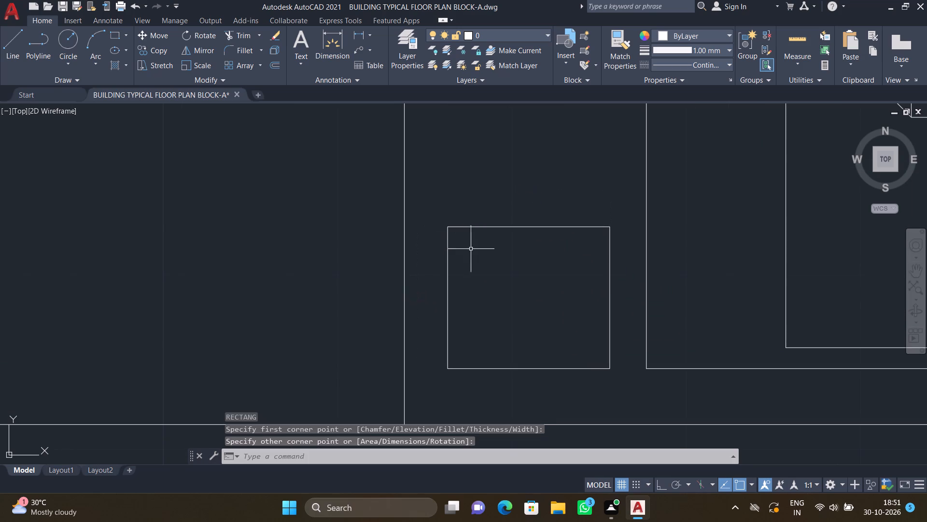
Draw two concentric circles at the bedside table's centre as a lamp, the outer one with a radius of about 2.8".
key("c")
key("Return")
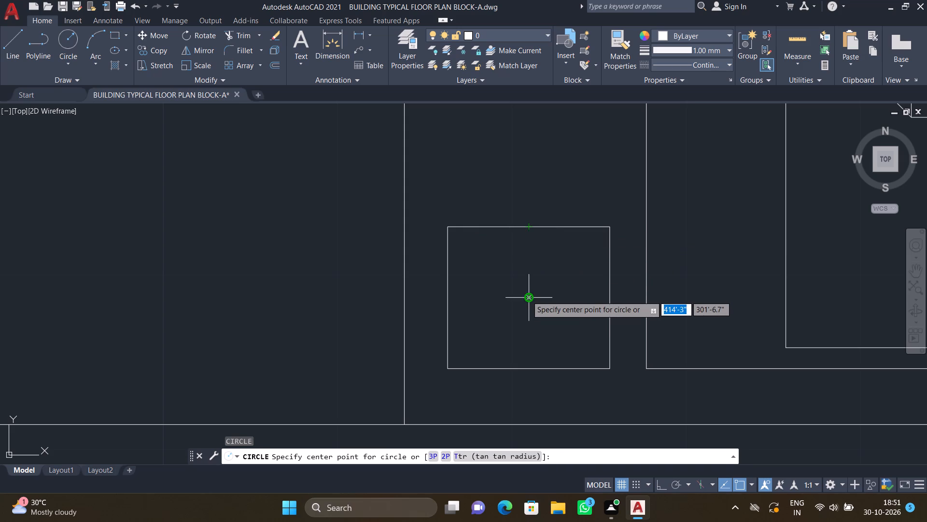
left_click_drag(527, 296, 528, 300)
left_click(542, 345)
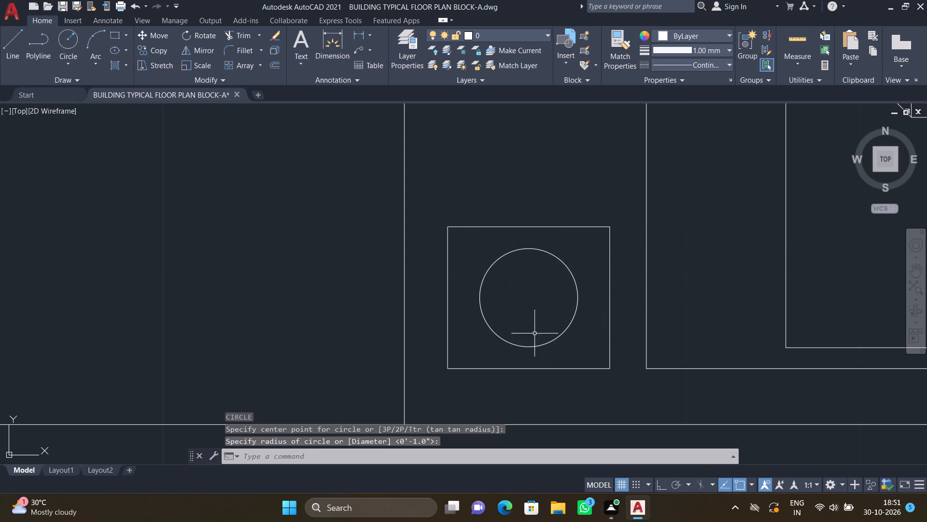
key("c")
key("Return")
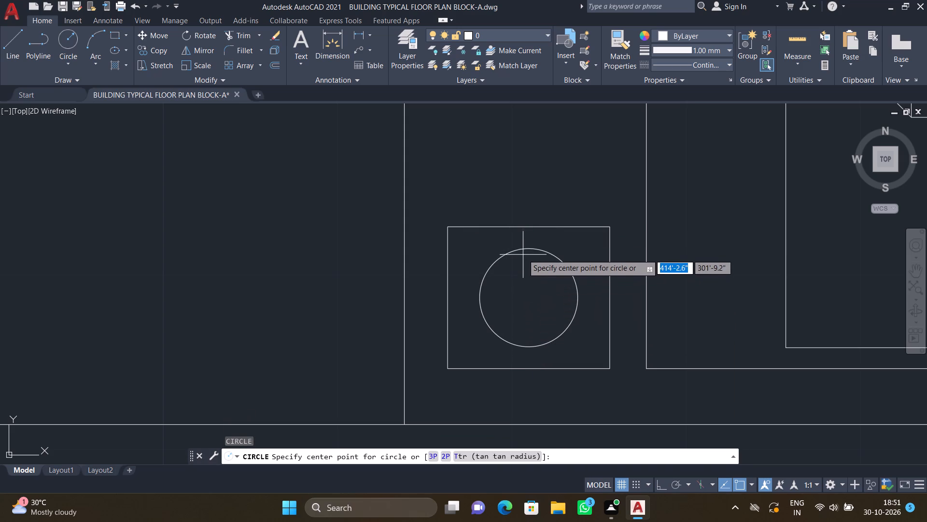
left_click(529, 296)
left_click(535, 326)
Rotate the loose three-seater sofa beside the plans 180° about the midpoint of its front edge, using Ortho.
scroll(527, 287, "down", 3)
scroll(590, 293, "down", 3)
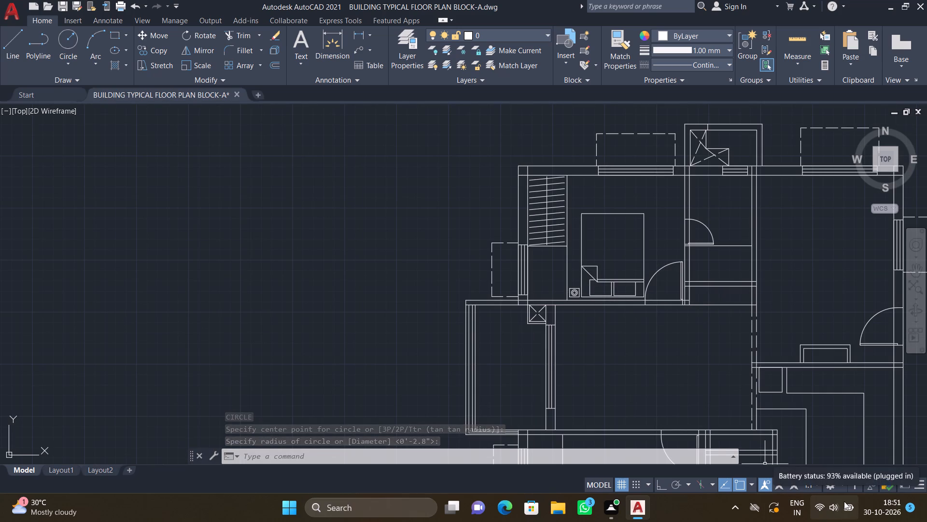
scroll(768, 395, "down", 3)
middle_click_drag(696, 364, 602, 353)
scroll(621, 367, "up", 3)
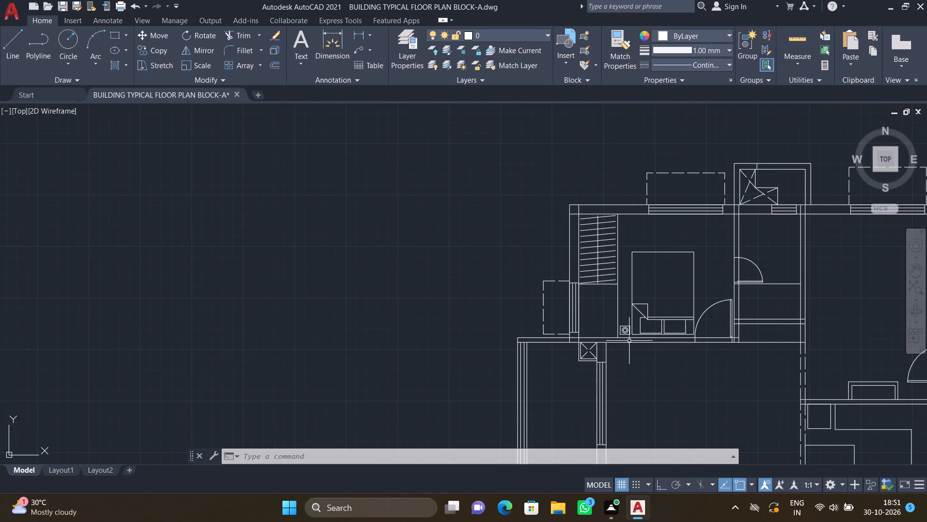
middle_click_drag(541, 311, 527, 307)
scroll(613, 353, "down", 1)
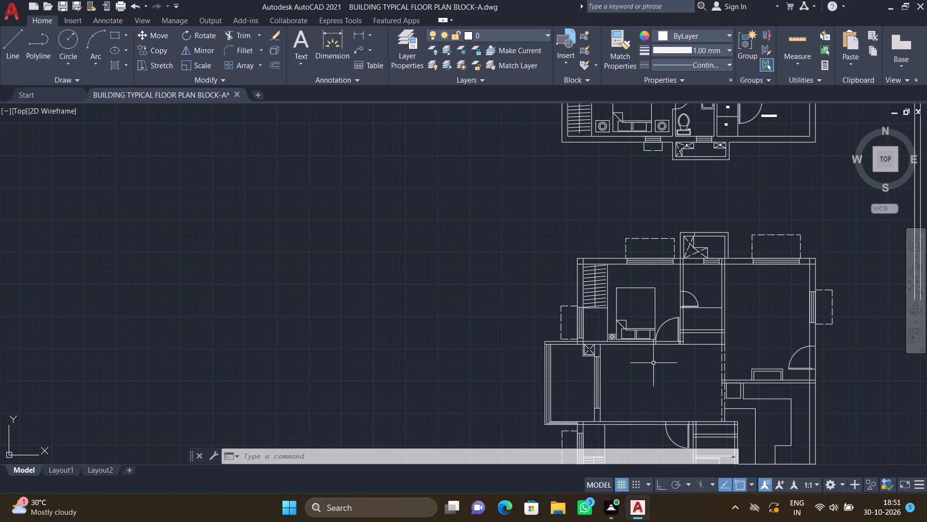
middle_click_drag(594, 345, 561, 327)
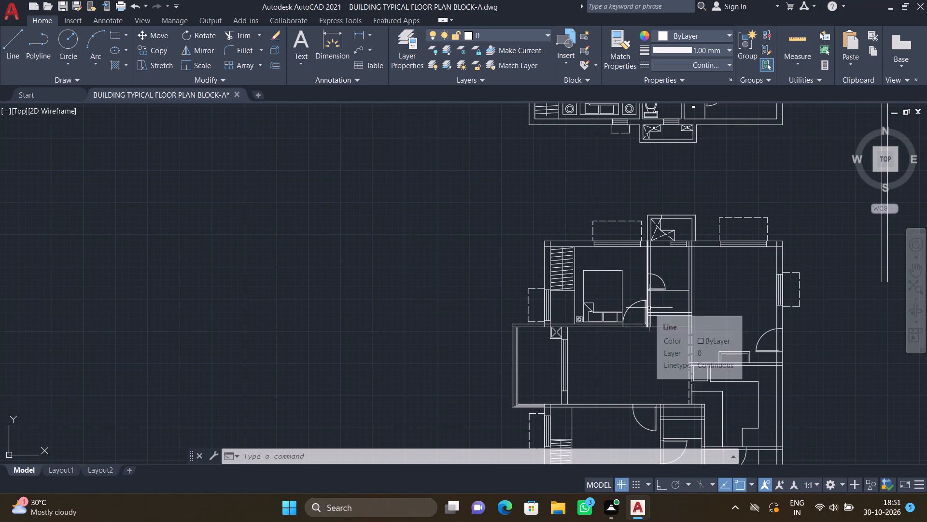
scroll(654, 325, "down", 2)
middle_click_drag(663, 285, 590, 340)
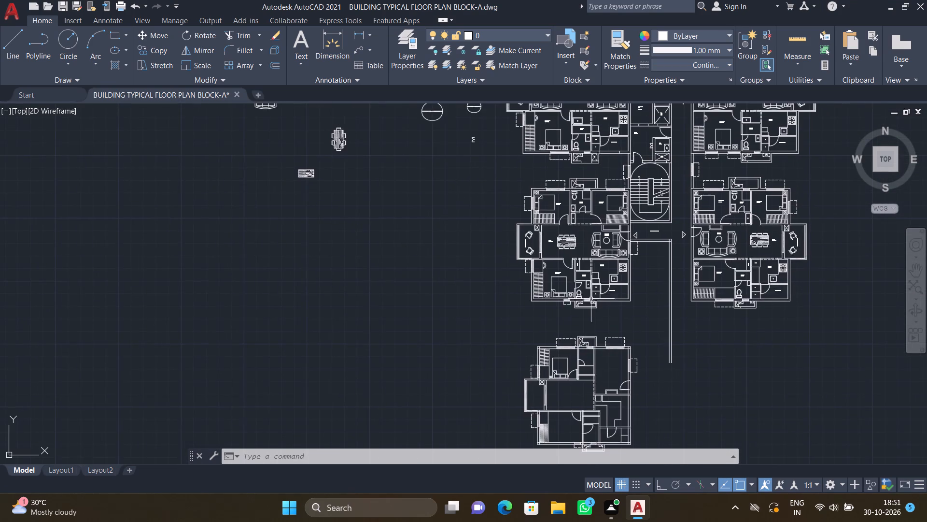
scroll(601, 270, "down", 1)
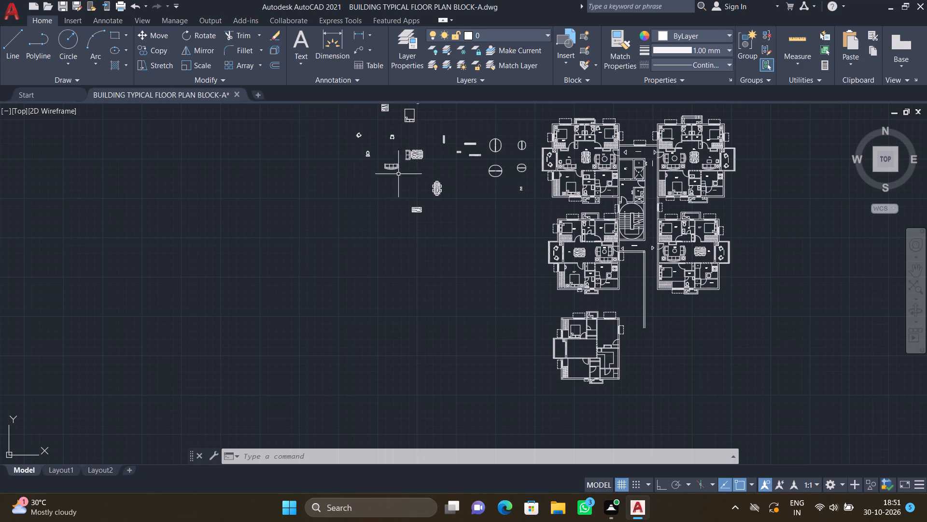
scroll(393, 163, "up", 4)
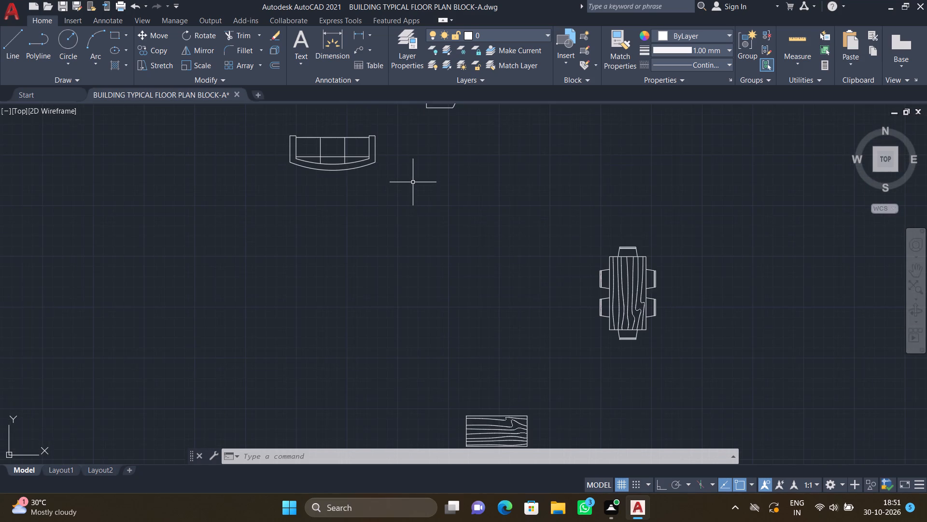
type("RO")
key("Return")
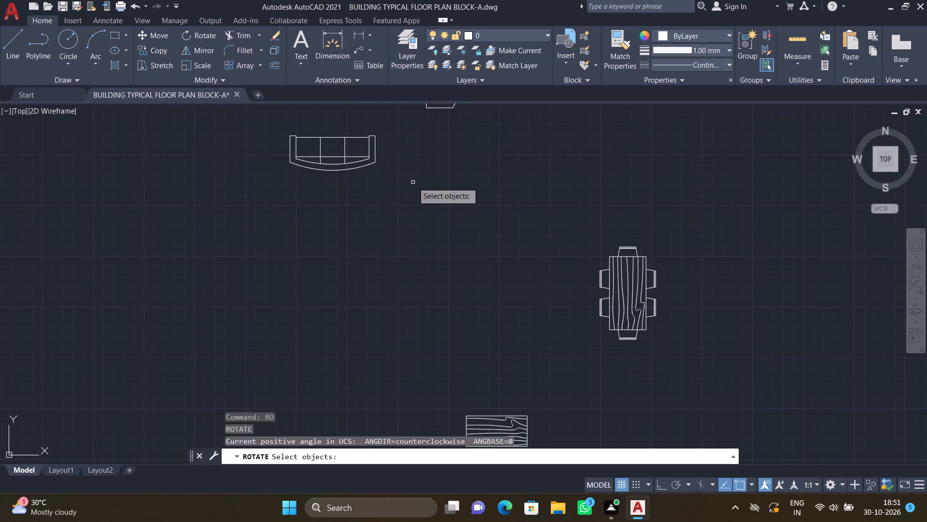
key("F8")
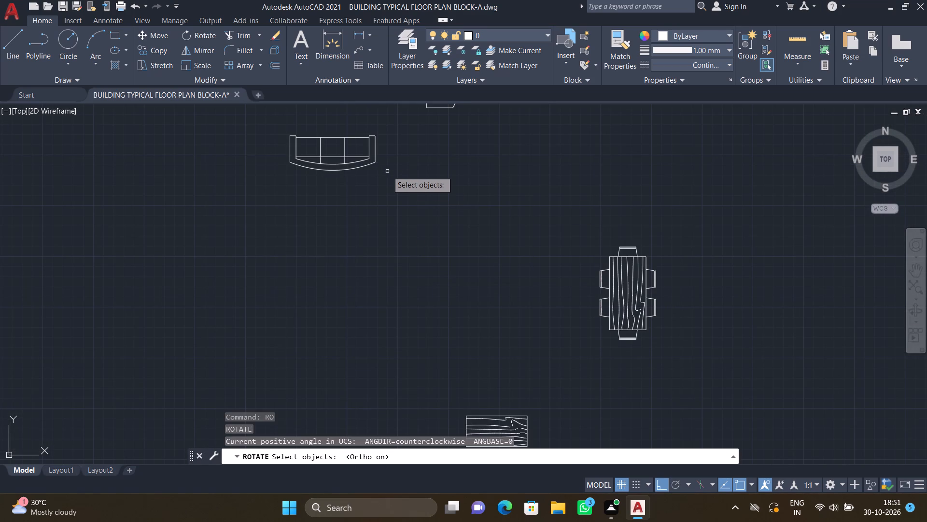
left_click(376, 155)
key("Return")
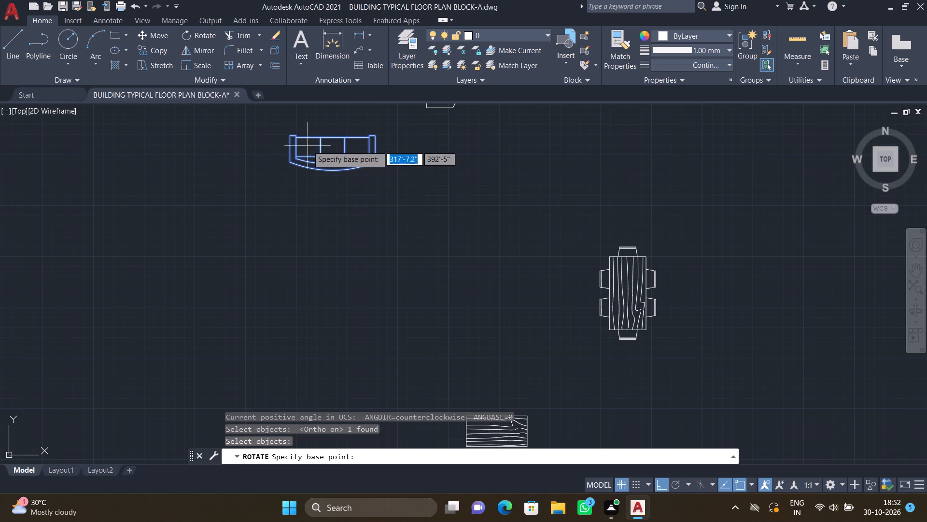
left_click(329, 136)
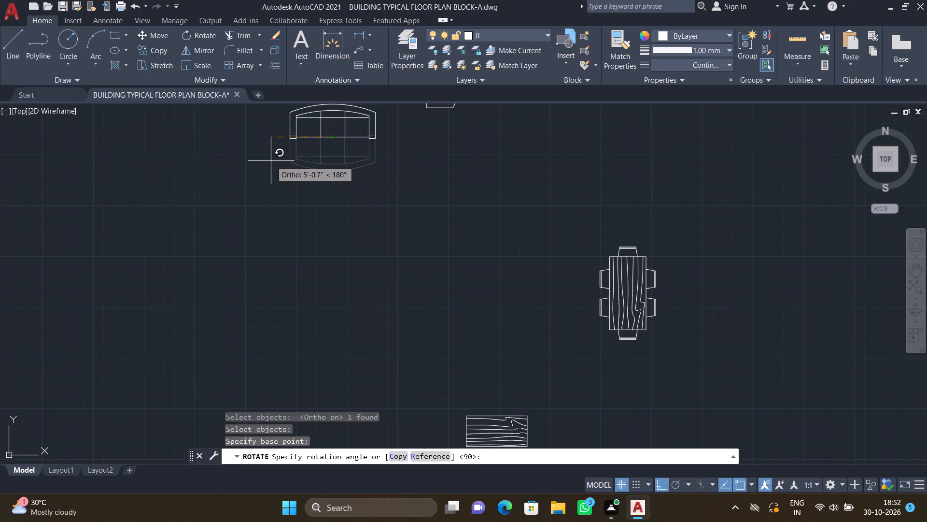
left_click(270, 155)
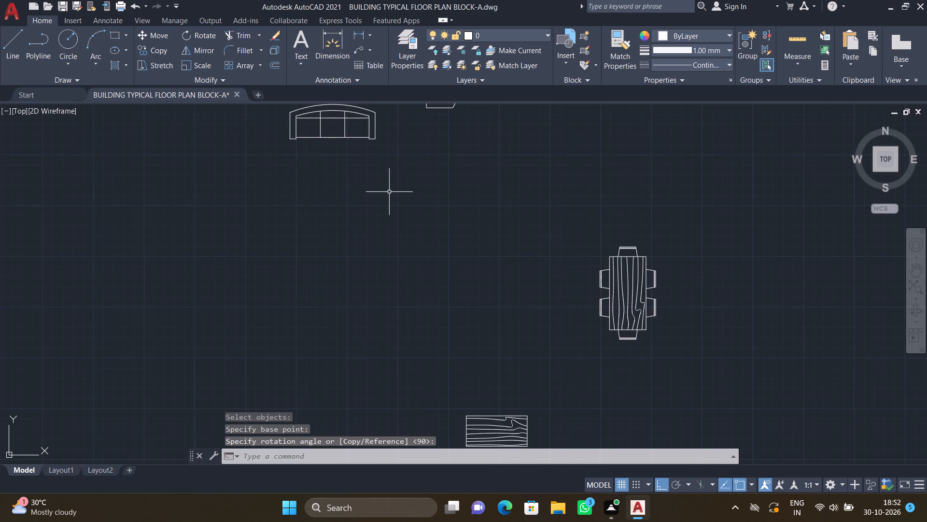
Copy the rotated three-seater sofa into the new unit's upper-right room, with its curved back just below the upper window wall.
scroll(389, 192, "down", 1)
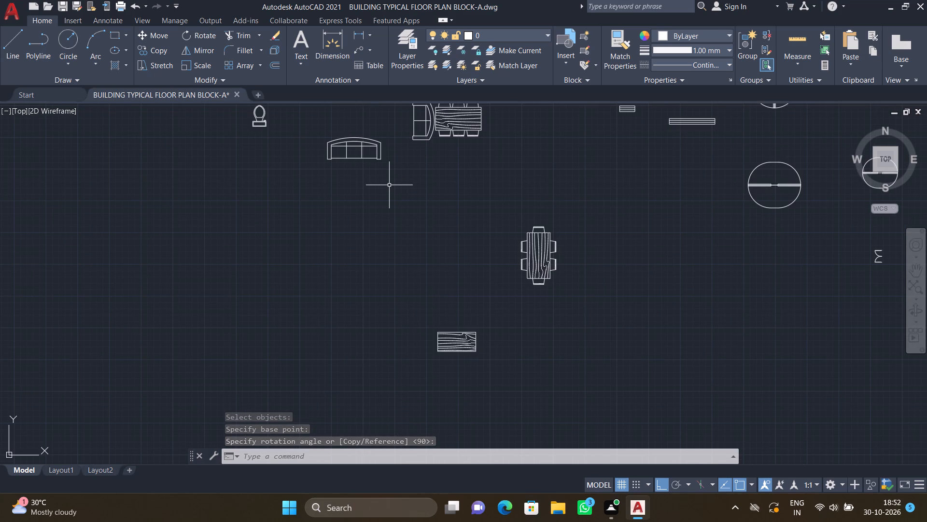
middle_click_drag(393, 172, 416, 189)
type("CO")
key("Return")
left_click(404, 175)
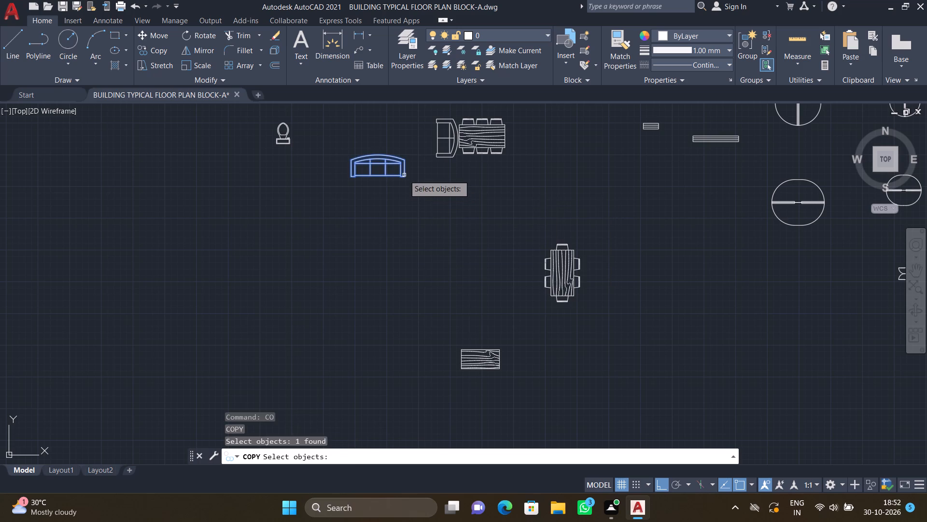
key("Return")
left_click(374, 155)
scroll(440, 192, "down", 2)
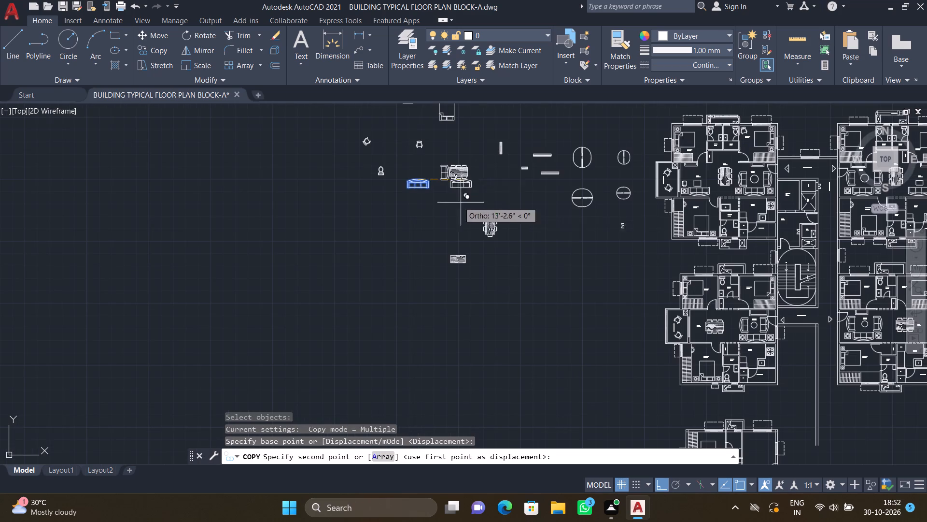
key("F8")
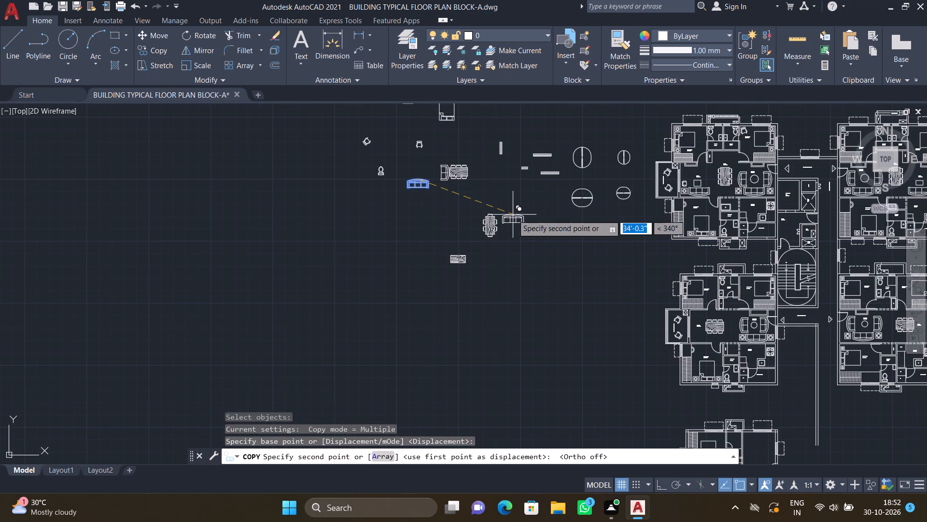
scroll(491, 246, "down", 1)
middle_click_drag(505, 284, 465, 228)
scroll(601, 328, "up", 2)
middle_click(570, 212)
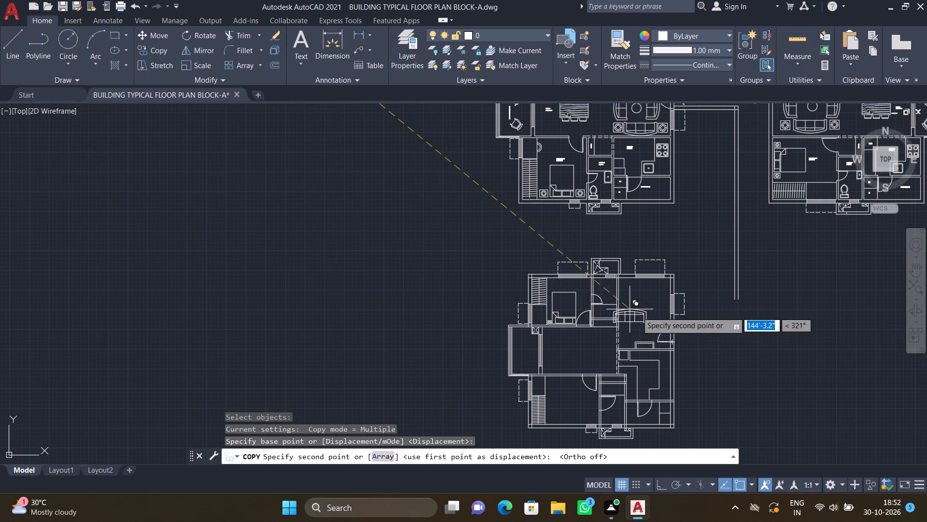
scroll(654, 314, "up", 3)
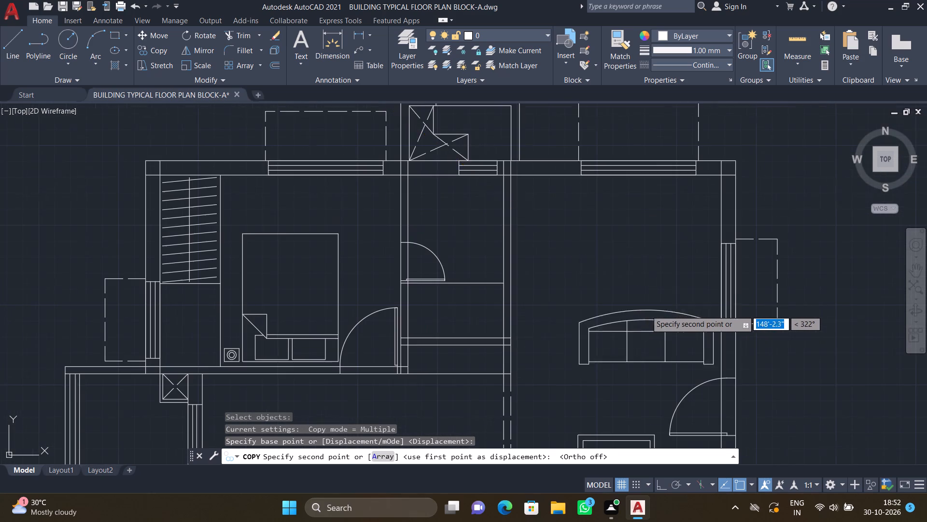
scroll(624, 186, "up", 2)
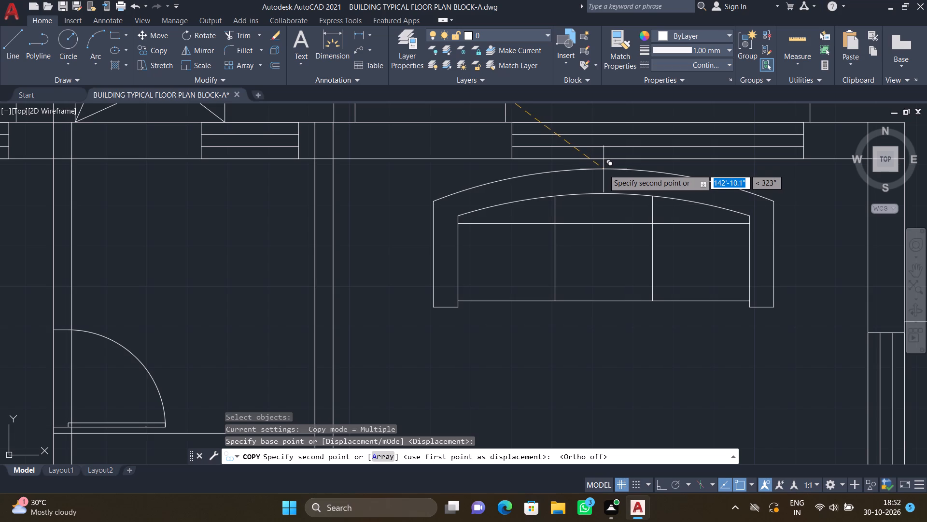
left_click(603, 169)
scroll(541, 209, "down", 4)
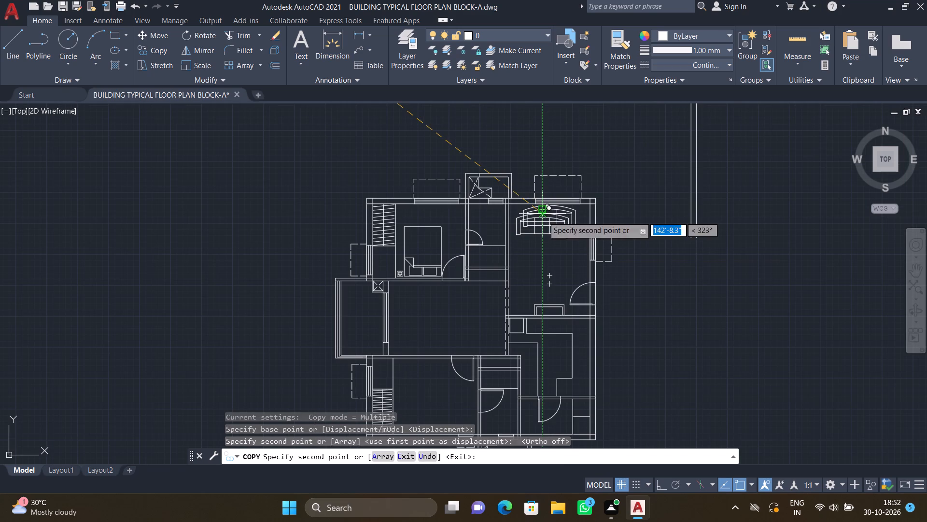
key("Return")
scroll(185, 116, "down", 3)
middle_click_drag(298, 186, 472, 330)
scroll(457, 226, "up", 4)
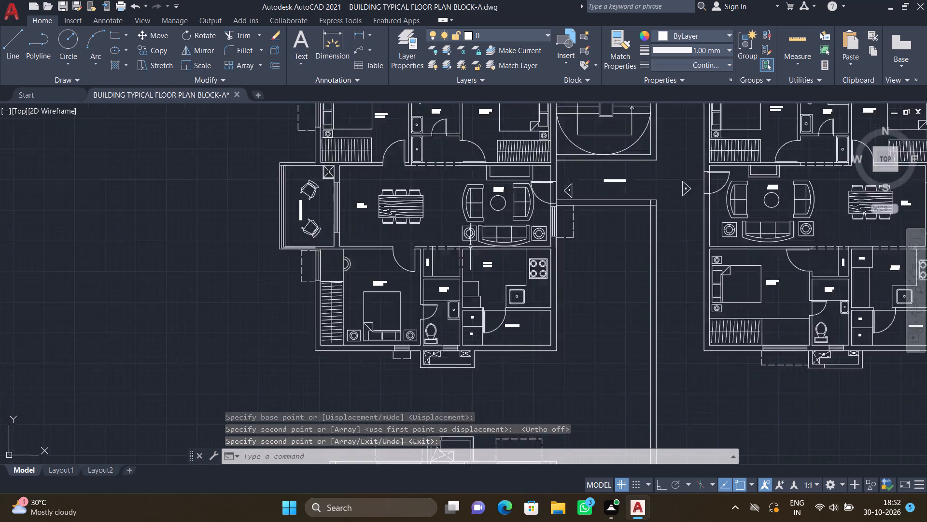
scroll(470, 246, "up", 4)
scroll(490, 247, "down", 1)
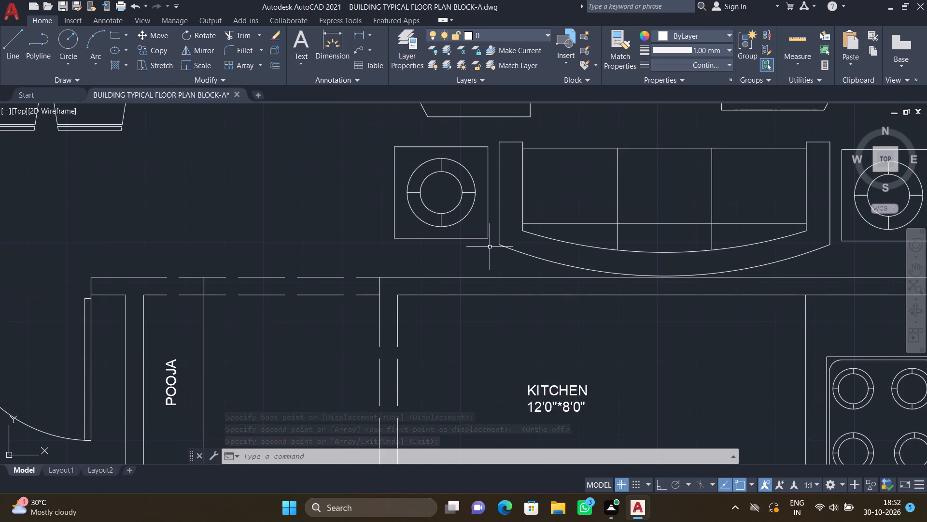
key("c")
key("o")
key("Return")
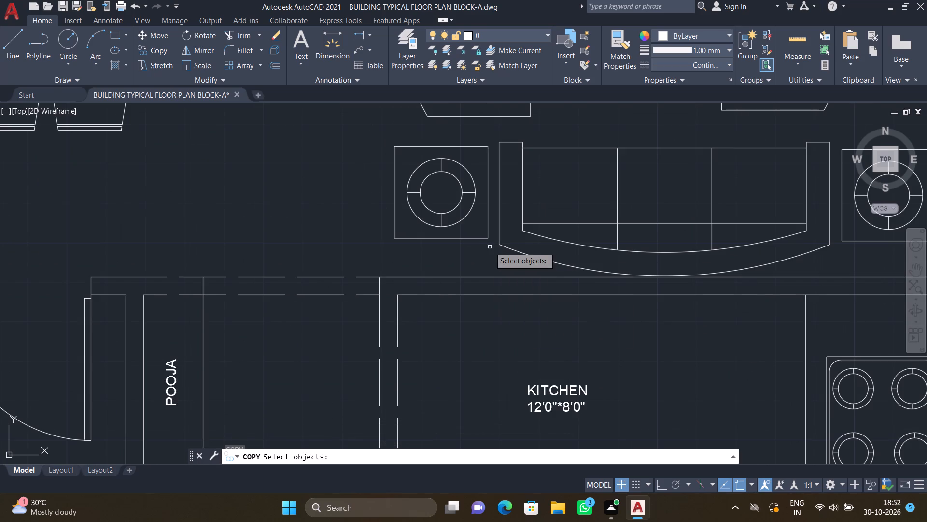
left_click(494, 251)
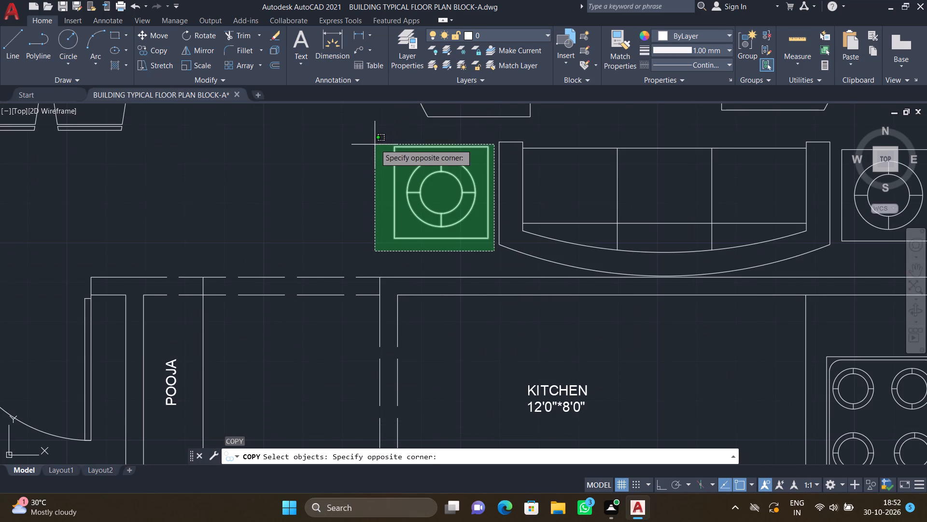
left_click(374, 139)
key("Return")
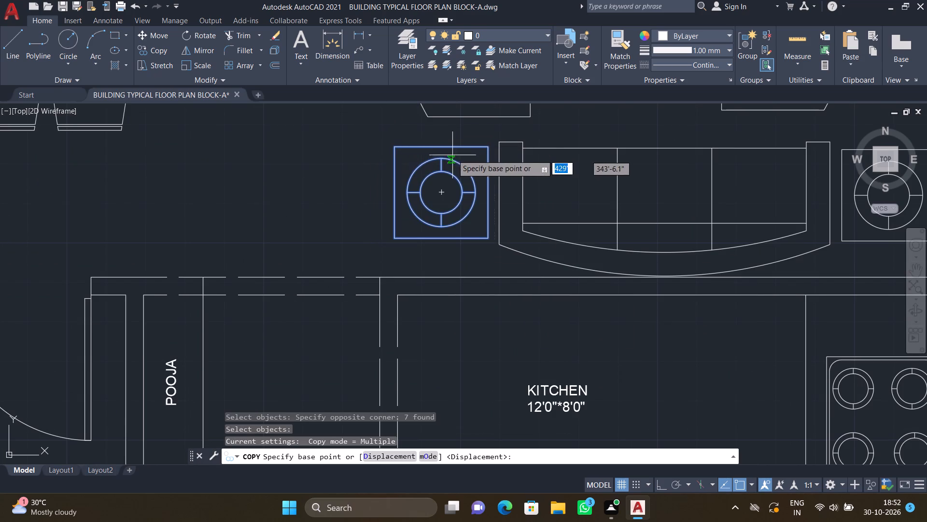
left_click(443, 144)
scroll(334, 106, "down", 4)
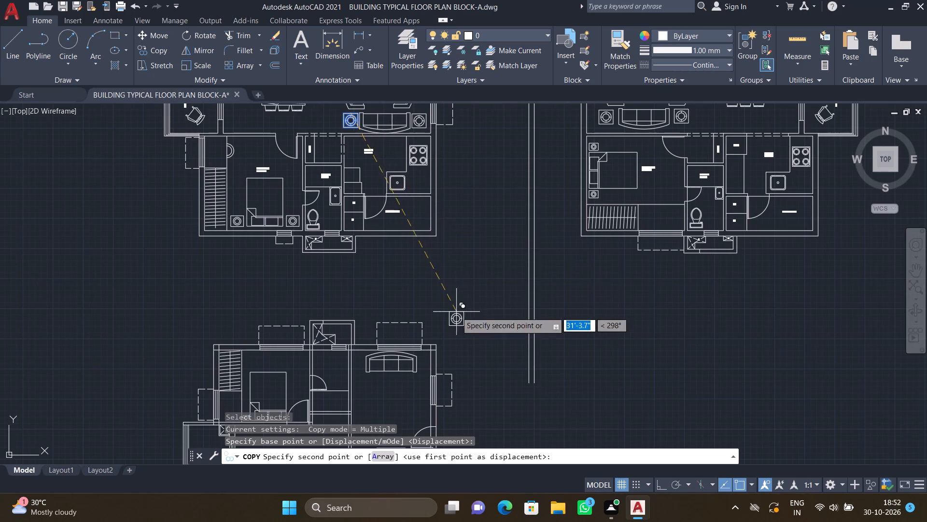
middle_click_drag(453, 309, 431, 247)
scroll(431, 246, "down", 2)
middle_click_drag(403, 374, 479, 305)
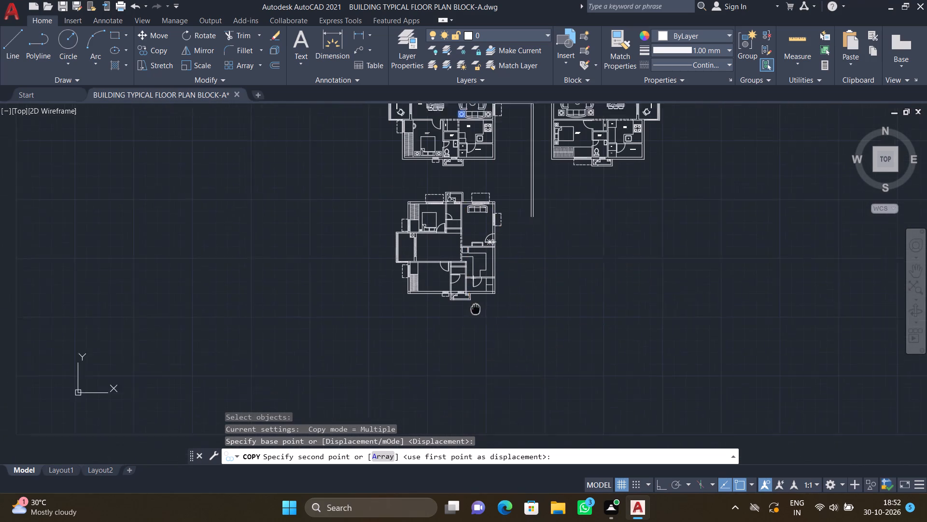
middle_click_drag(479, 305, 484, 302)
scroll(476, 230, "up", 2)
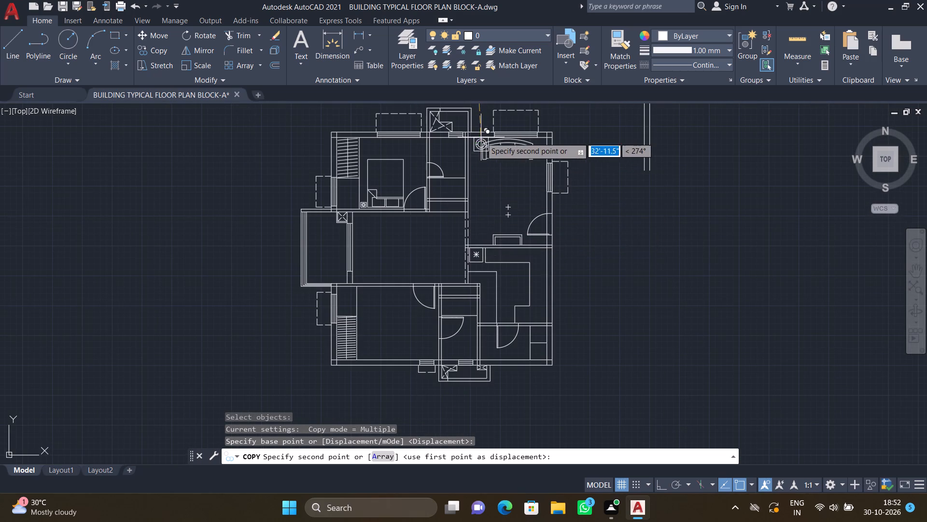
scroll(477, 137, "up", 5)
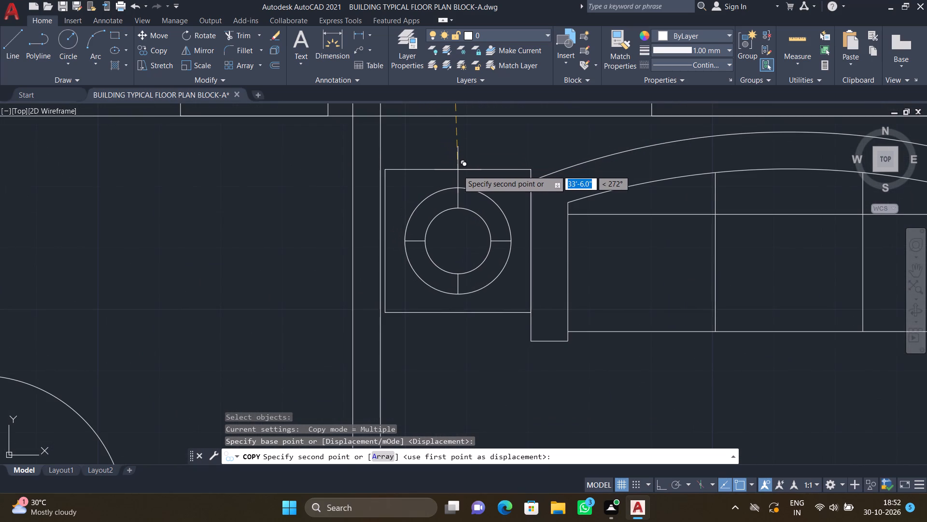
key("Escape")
Draw a side table rectangle about 1'-7" square between the room's left wall and the three-seater sofa's left arm.
scroll(436, 193, "down", 2)
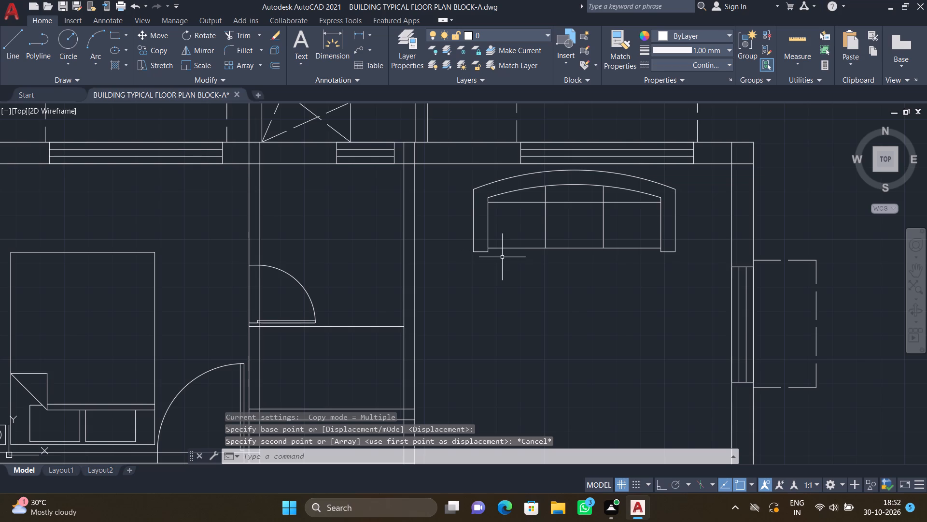
scroll(429, 215, "up", 1)
type("RE")
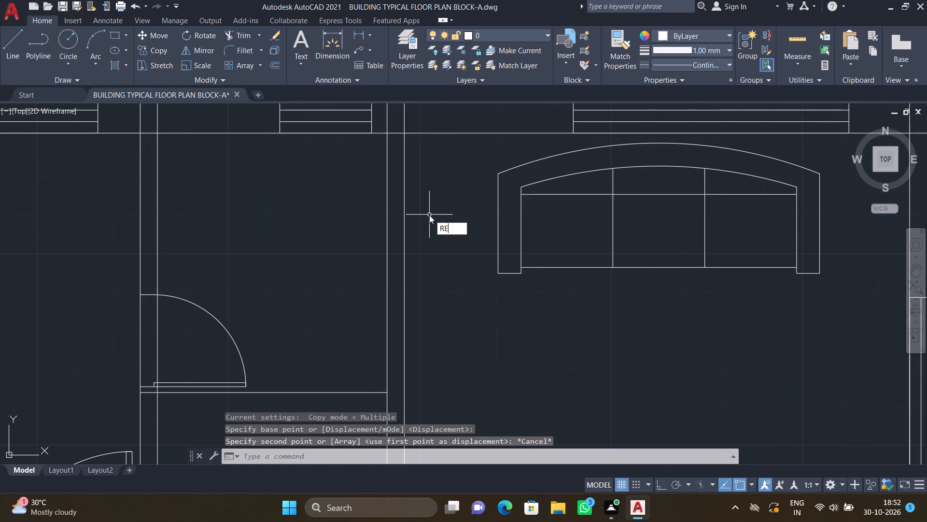
key("c")
key("Return")
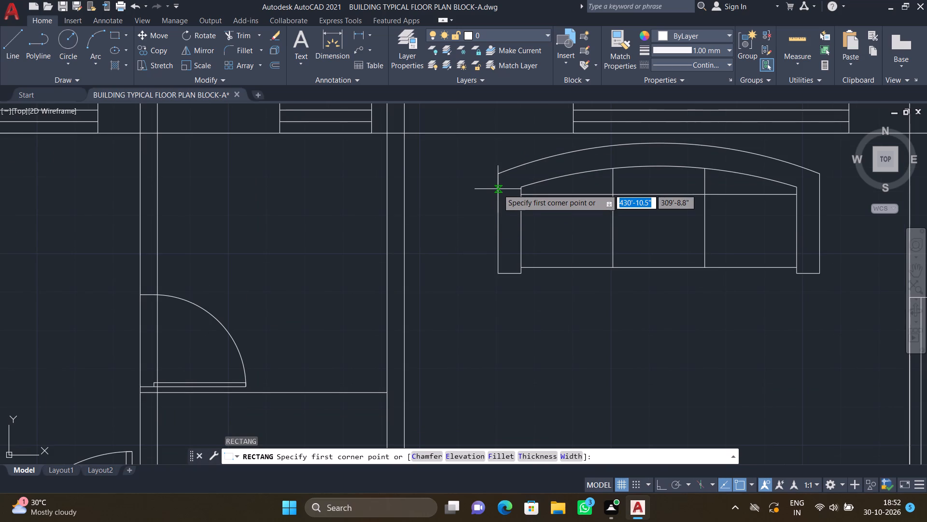
scroll(493, 197, "up", 2)
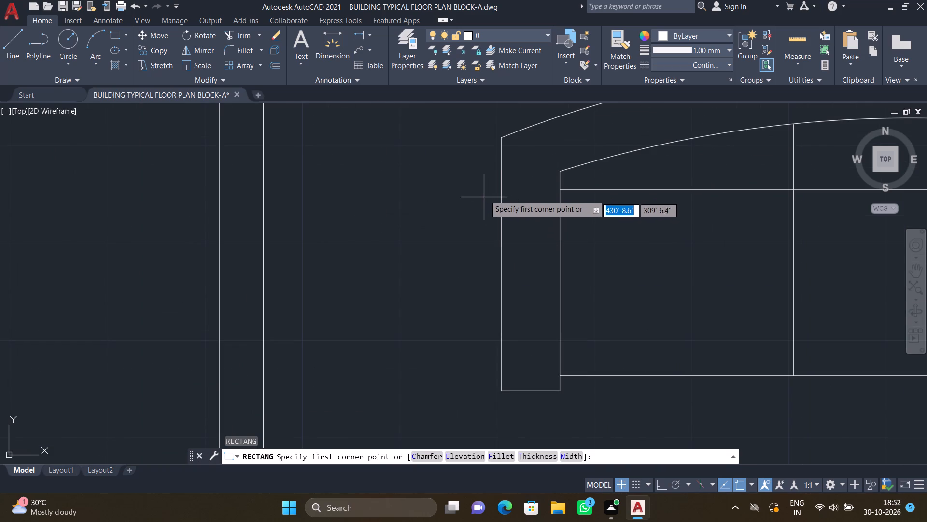
scroll(494, 192, "down", 1)
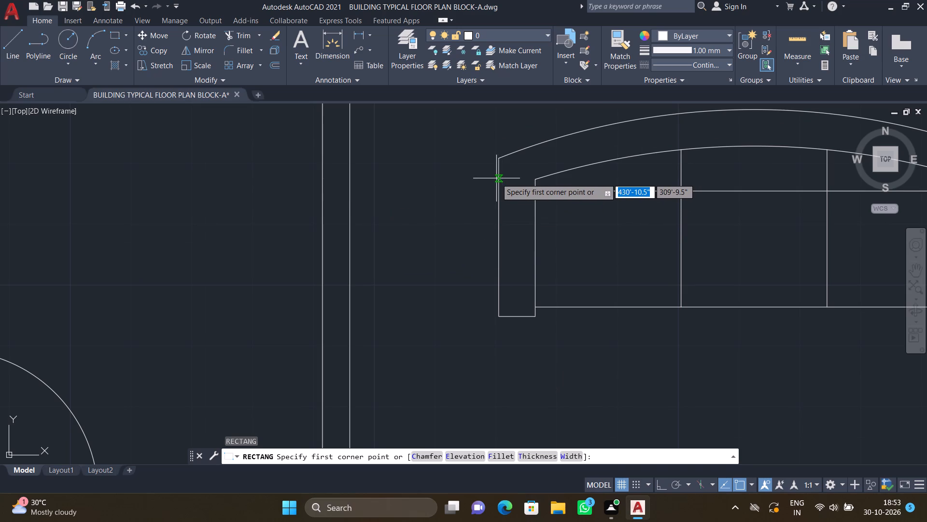
left_click(478, 181)
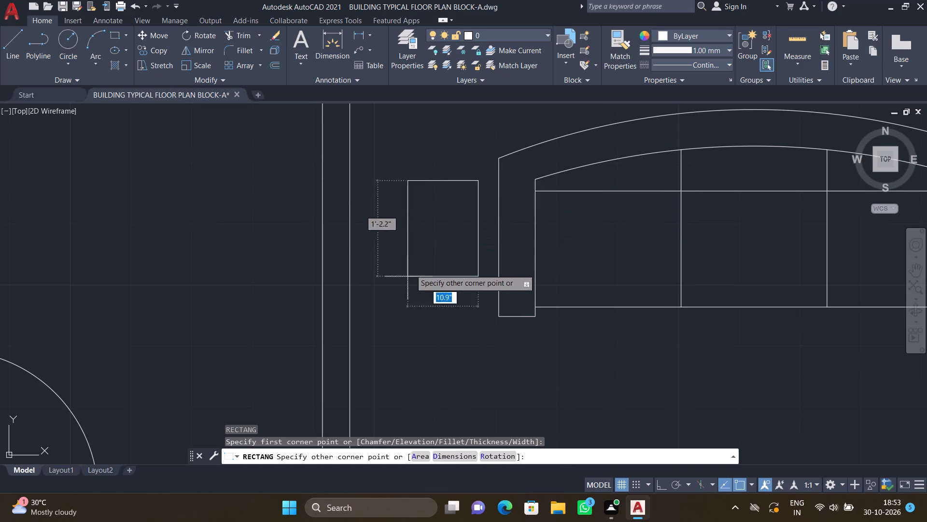
scroll(370, 306, "down", 2)
scroll(366, 305, "up", 2)
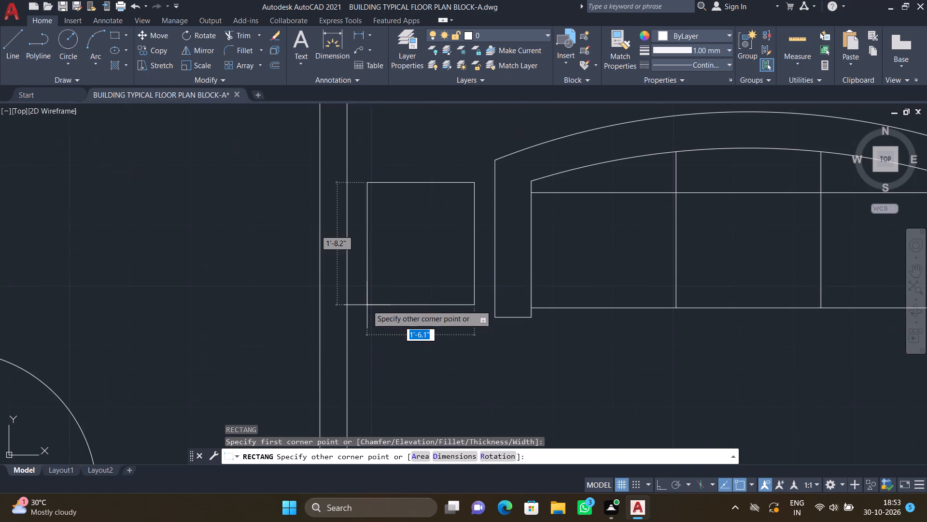
scroll(359, 304, "up", 1)
scroll(359, 304, "down", 1)
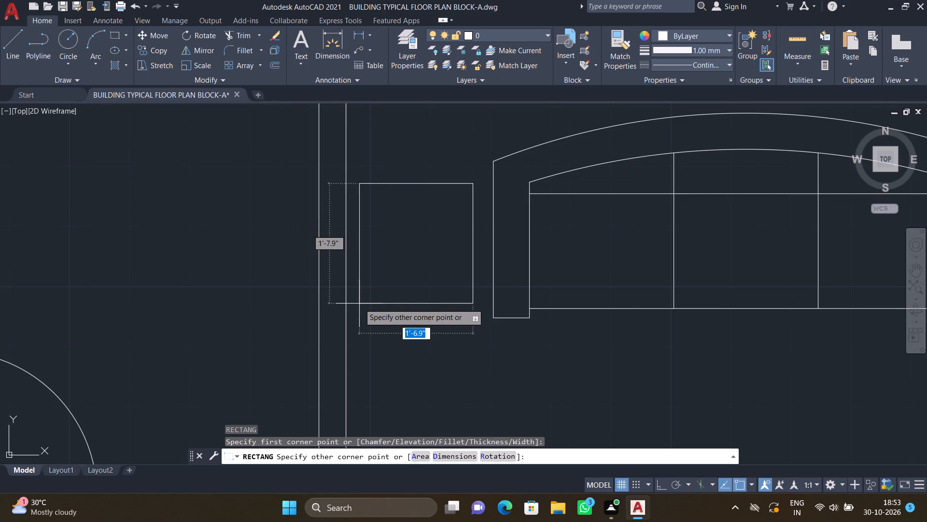
left_click(356, 300)
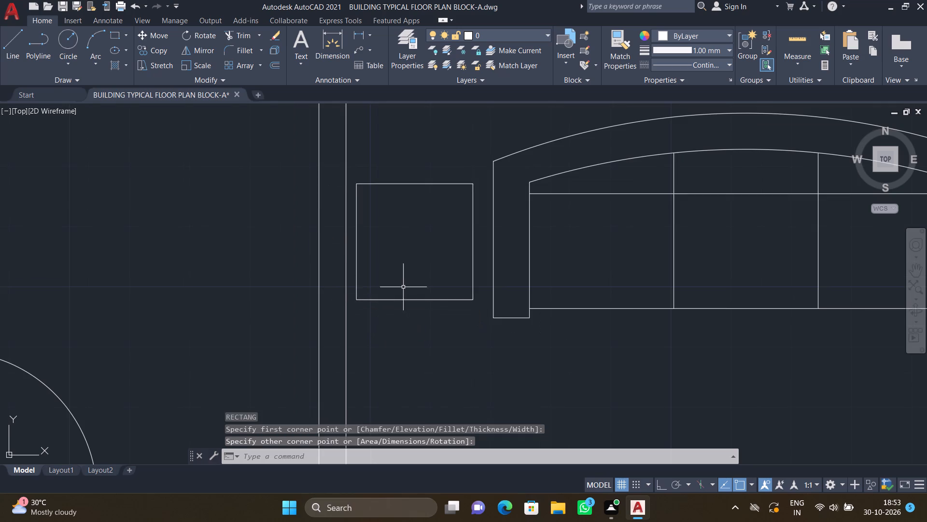
Draw two concentric circles at the side table's centre as a lamp, the outer one with a radius of about 6".
scroll(407, 287, "down", 2)
scroll(410, 281, "up", 2)
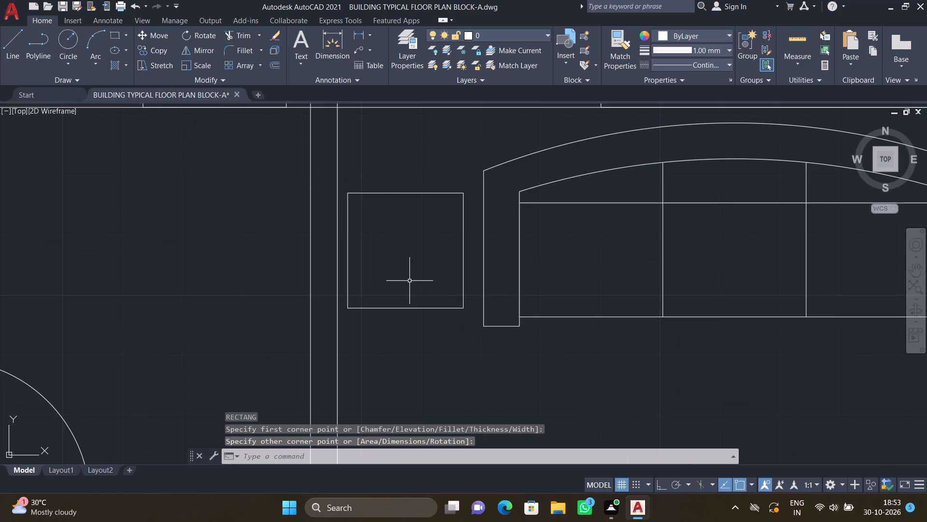
key("c")
key("Return")
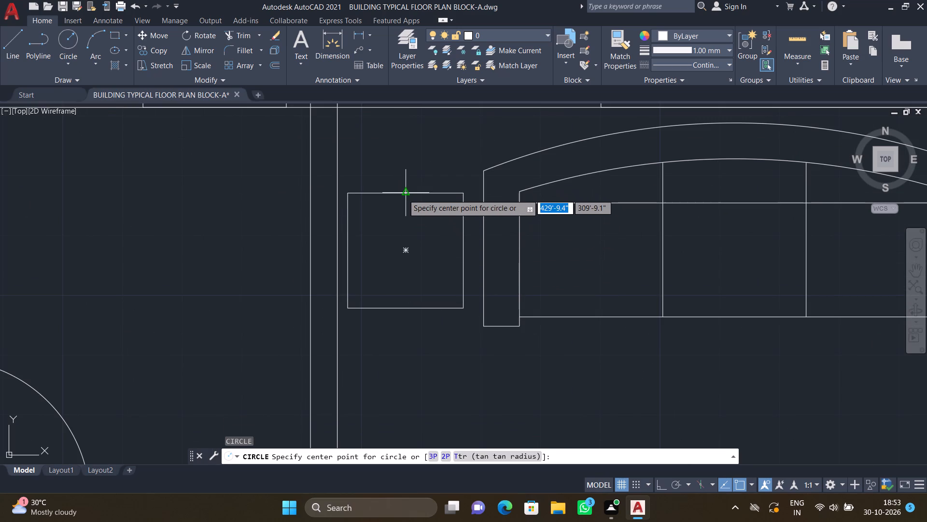
left_click(405, 250)
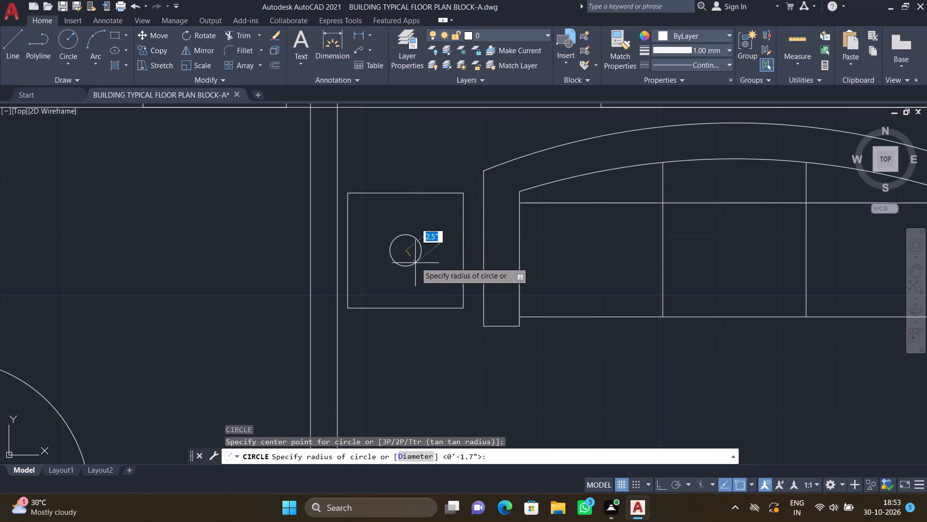
scroll(429, 289, "up", 1)
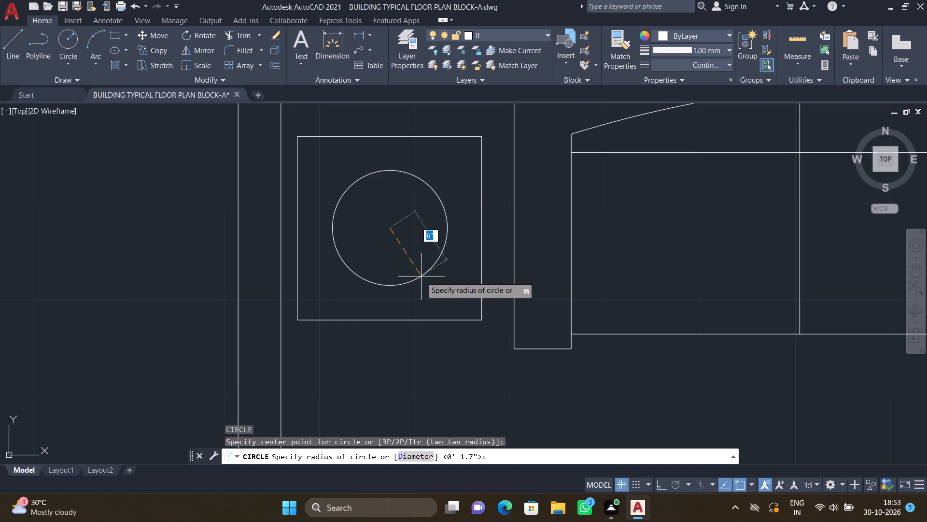
left_click(421, 276)
scroll(409, 257, "down", 2)
scroll(402, 255, "up", 2)
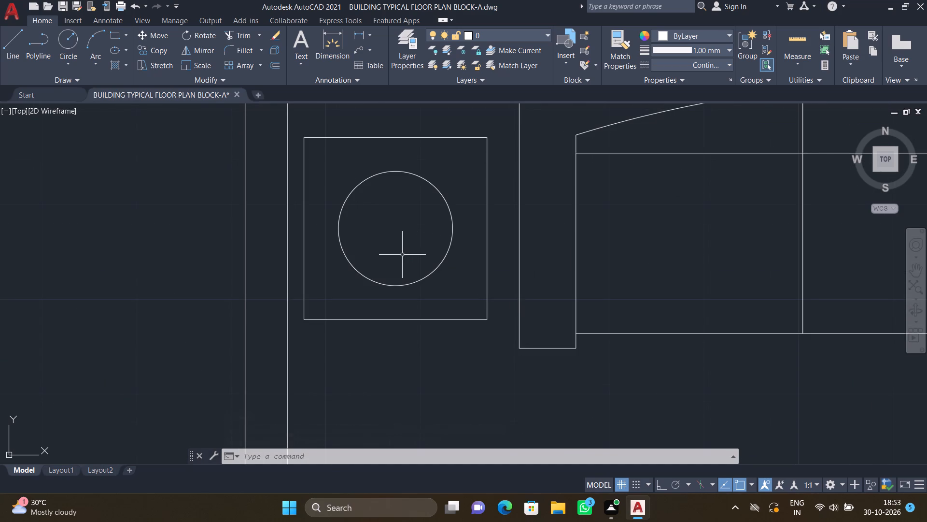
key("c")
key("Return")
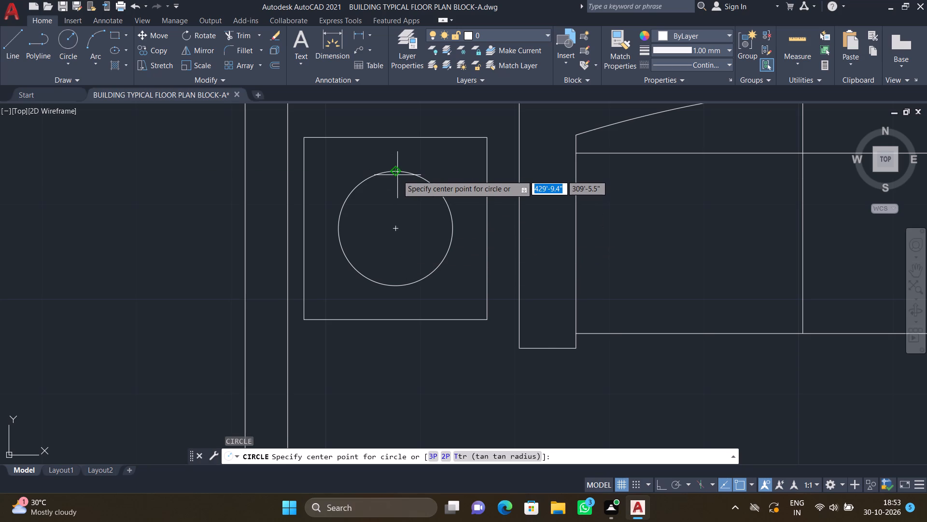
left_click(395, 231)
left_click(407, 264)
Copy the side table with its lamp circles about 9'-1" horizontally to the other side of the three-seater sofa.
scroll(402, 244, "down", 3)
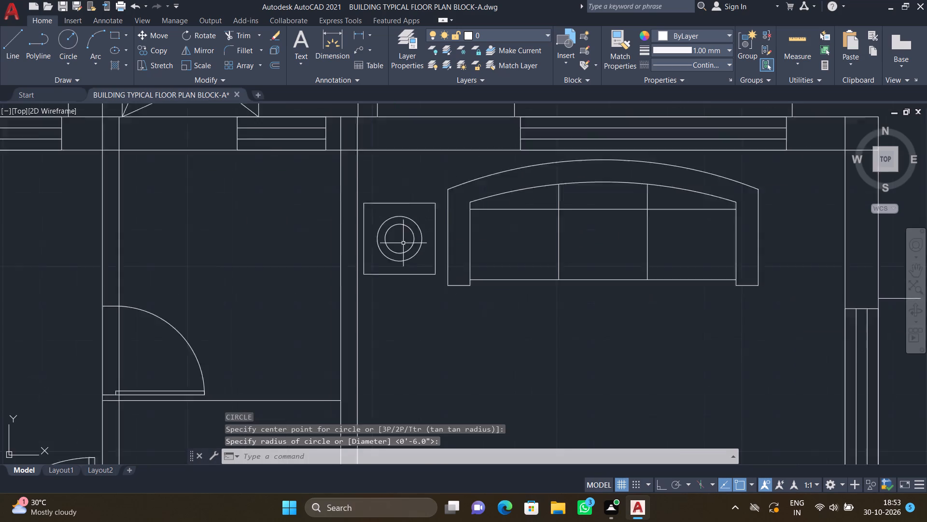
scroll(432, 257, "up", 2)
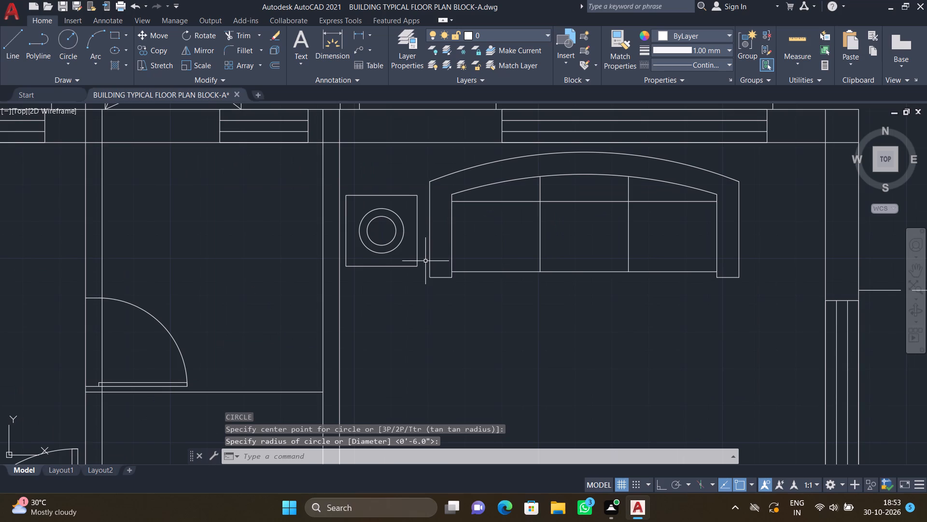
key("c")
key("o")
key("Return")
scroll(420, 272, "up", 1)
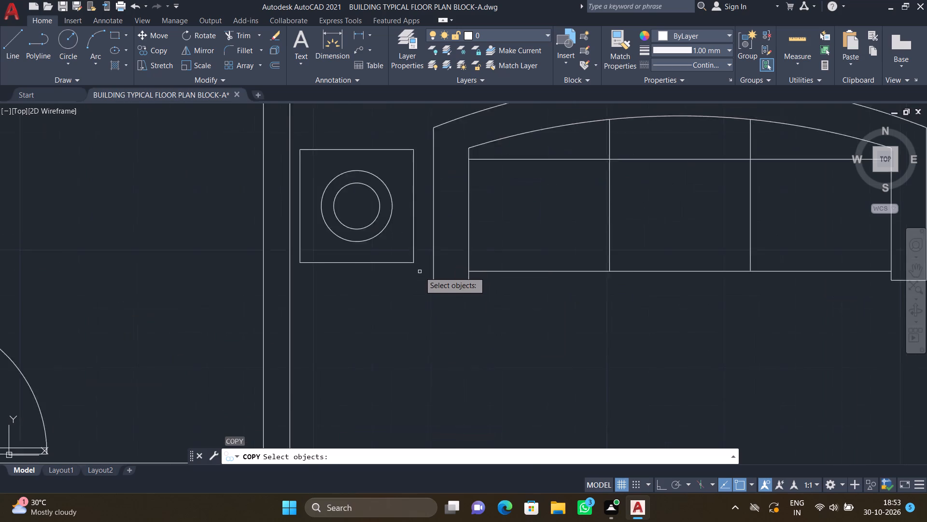
scroll(420, 272, "up", 1)
left_click(417, 267)
scroll(371, 196, "down", 3)
scroll(330, 134, "up", 1)
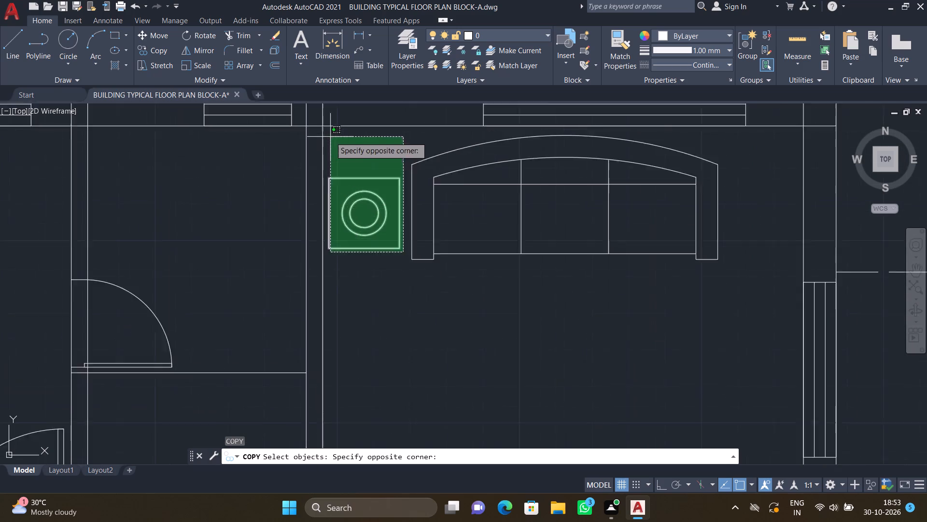
scroll(330, 137, "up", 1)
scroll(311, 185, "up", 1)
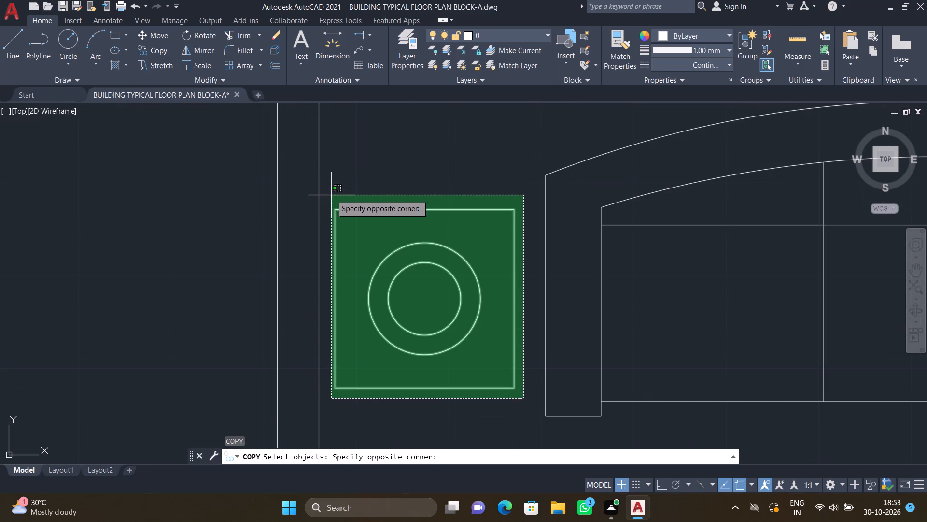
left_click(331, 195)
key("Return")
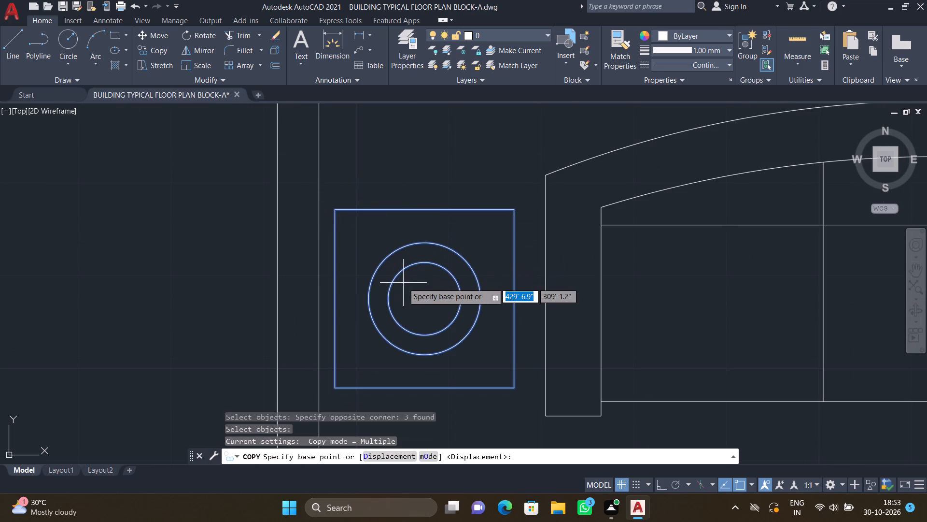
left_click(426, 298)
scroll(528, 284, "down", 3)
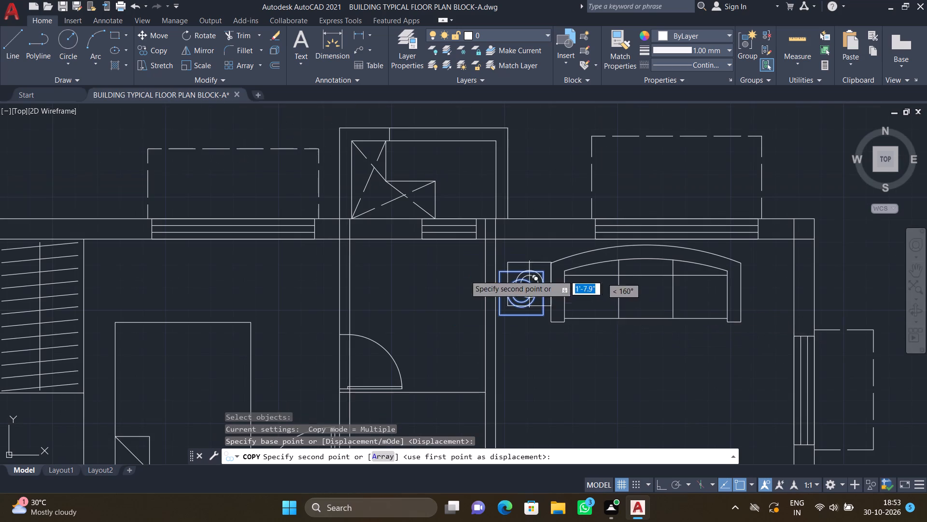
scroll(758, 278, "up", 2)
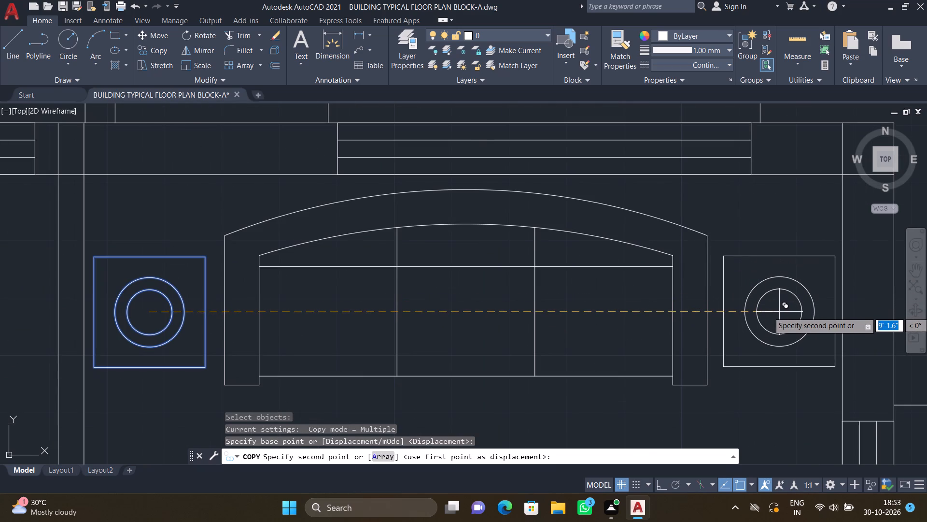
scroll(778, 309, "up", 1)
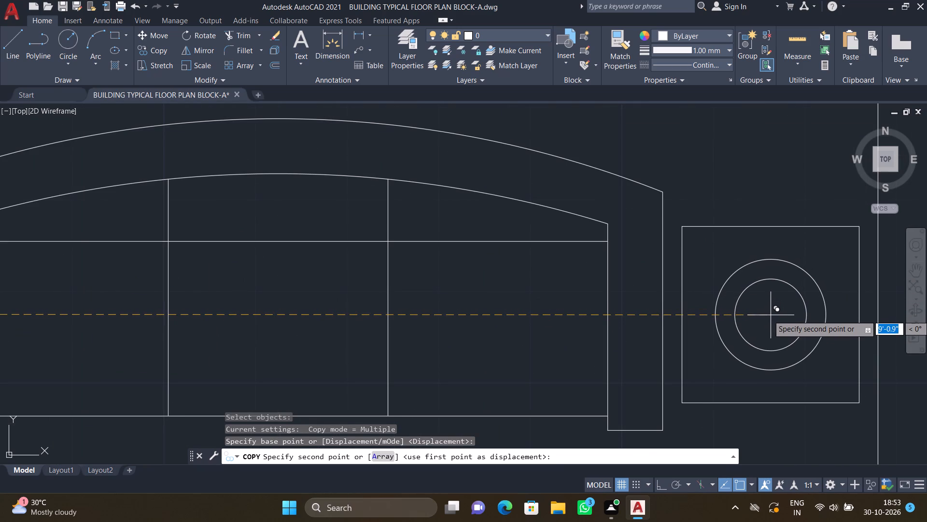
left_click(771, 315)
key("Return")
Copy the left two-seater sofa from the furnished unit's drawing room above into the new living room, beside the left wall below the side table.
scroll(611, 314, "down", 4)
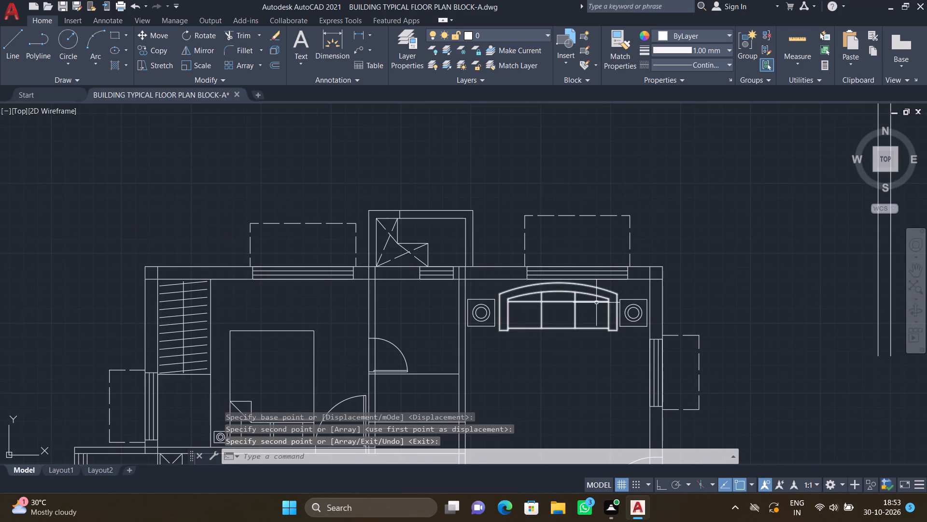
scroll(596, 303, "down", 2)
scroll(530, 266, "down", 3)
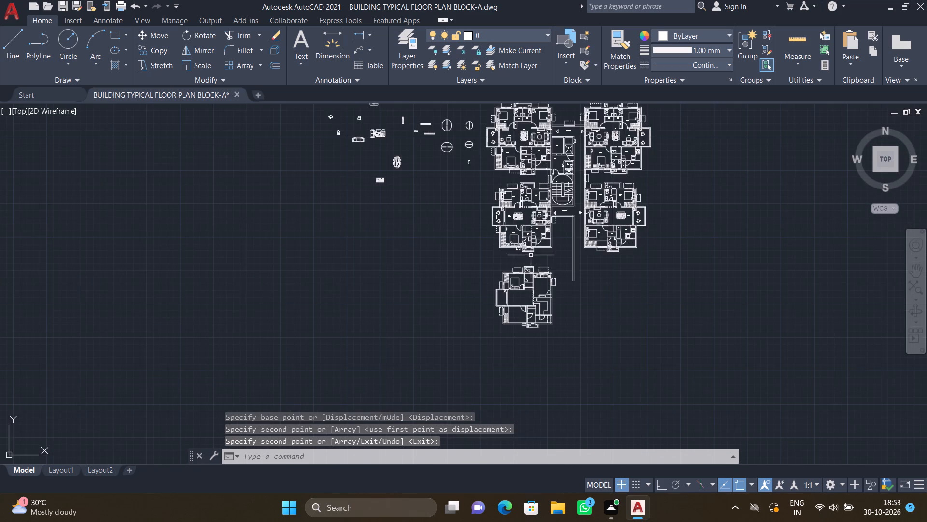
scroll(545, 213, "up", 4)
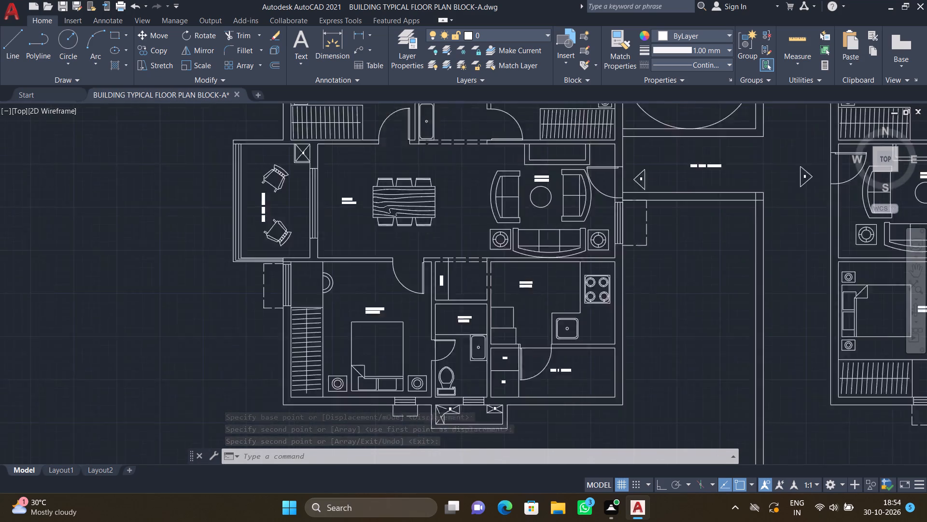
scroll(518, 231, "up", 1)
key("c")
key("o")
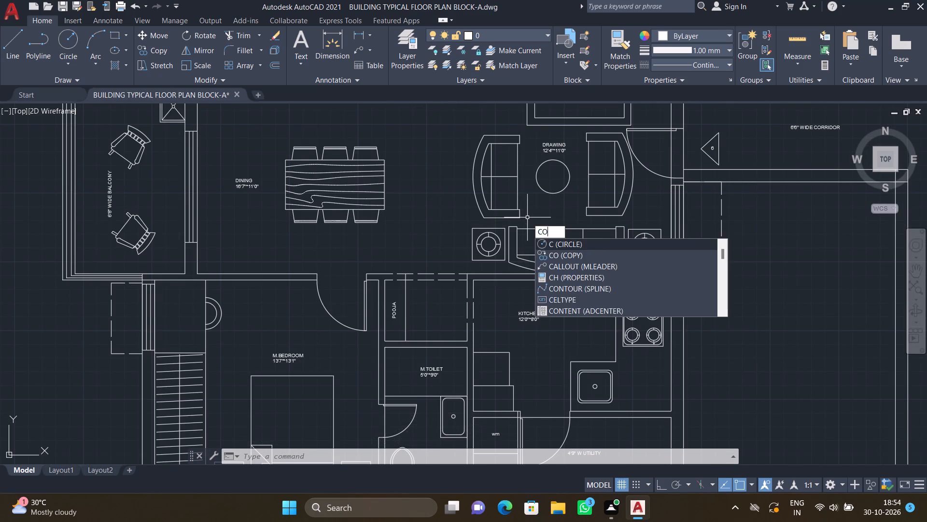
key("Return")
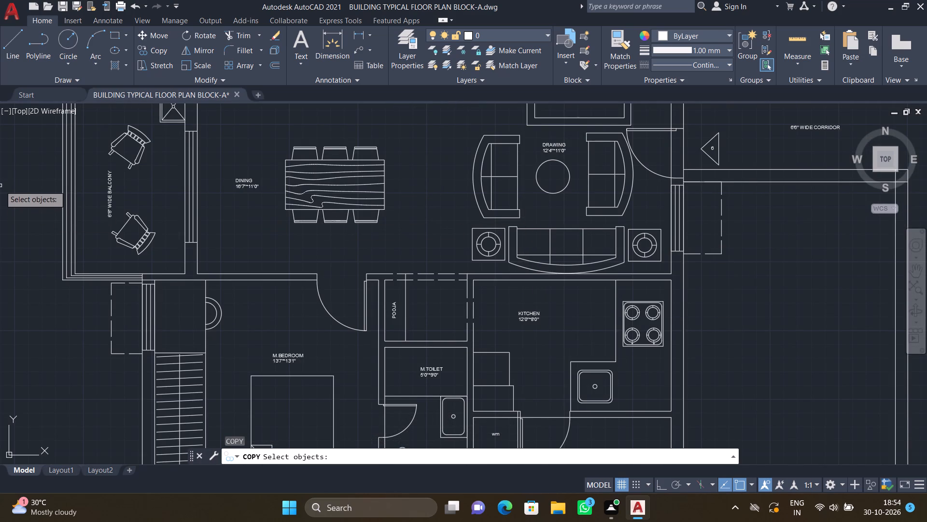
left_click(517, 192)
key("Return")
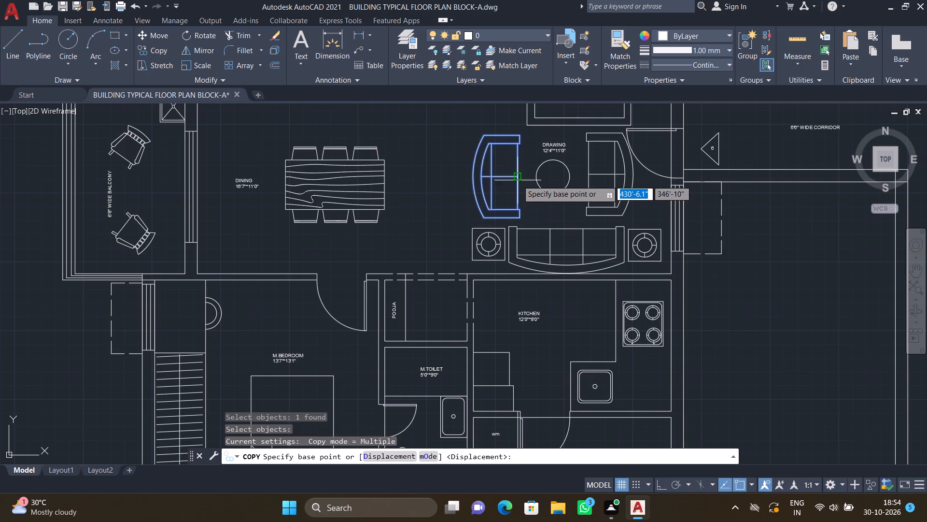
left_click(519, 179)
scroll(612, 344, "down", 3)
middle_click(569, 244)
scroll(580, 283, "down", 2)
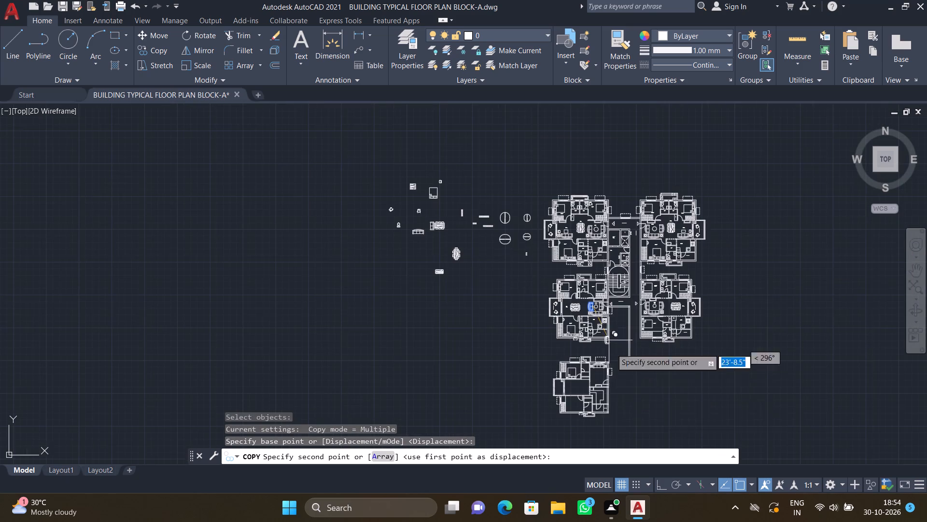
scroll(598, 410, "up", 3)
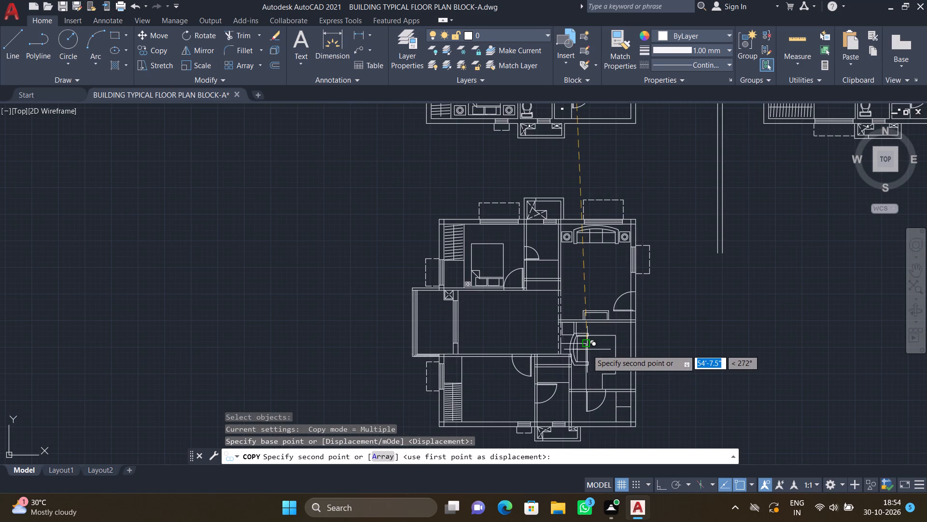
scroll(576, 261, "up", 1)
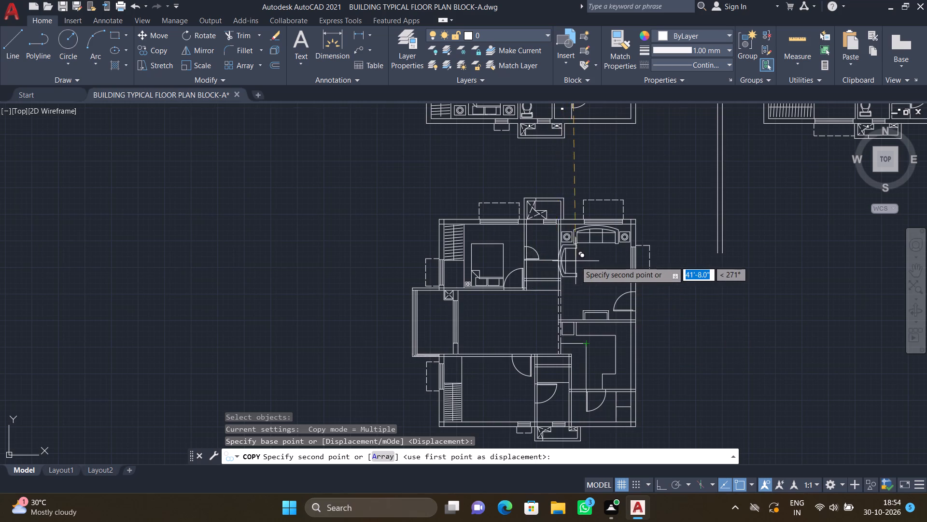
scroll(576, 261, "up", 2)
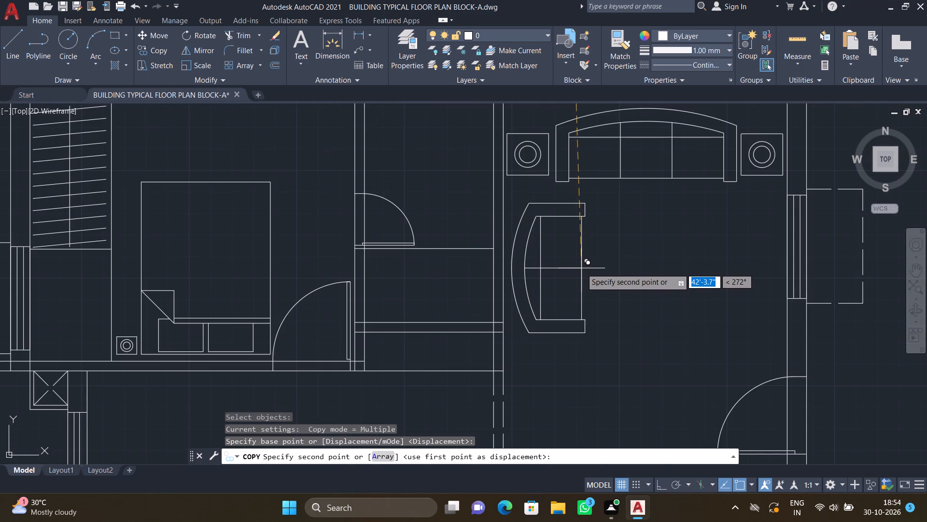
left_click(581, 268)
key("Return")
Copy the right two-seater sofa from the furnished unit's drawing room into the new living room, beside the right window wall facing the left sofa.
scroll(575, 261, "down", 4)
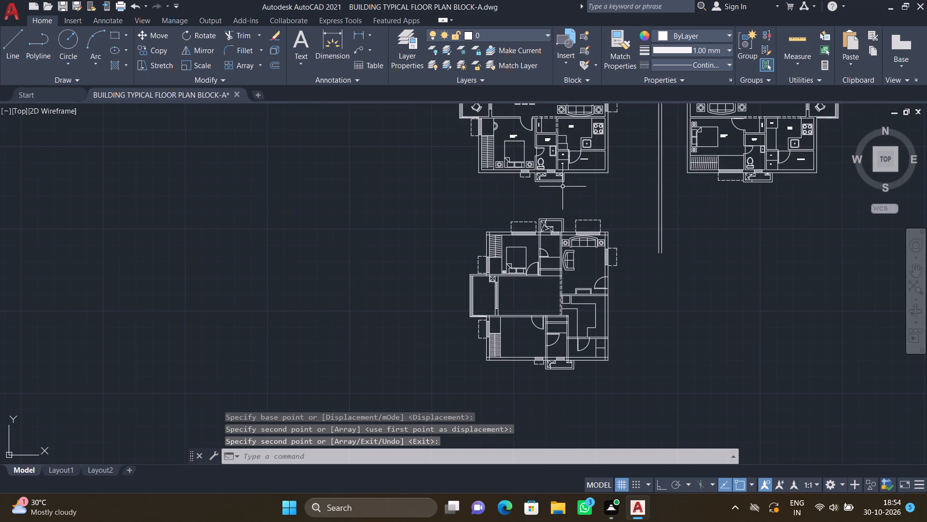
scroll(561, 164, "down", 3)
scroll(568, 129, "up", 3)
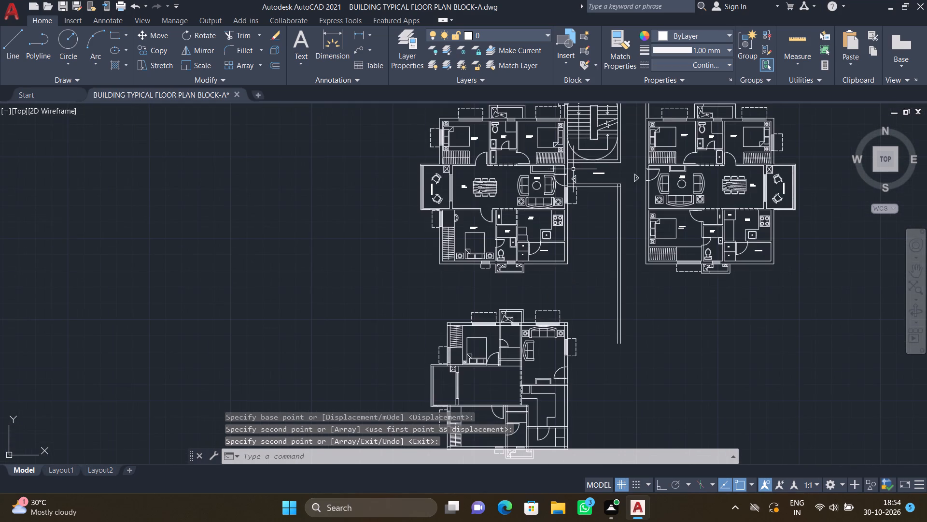
scroll(556, 186, "up", 3)
key("c")
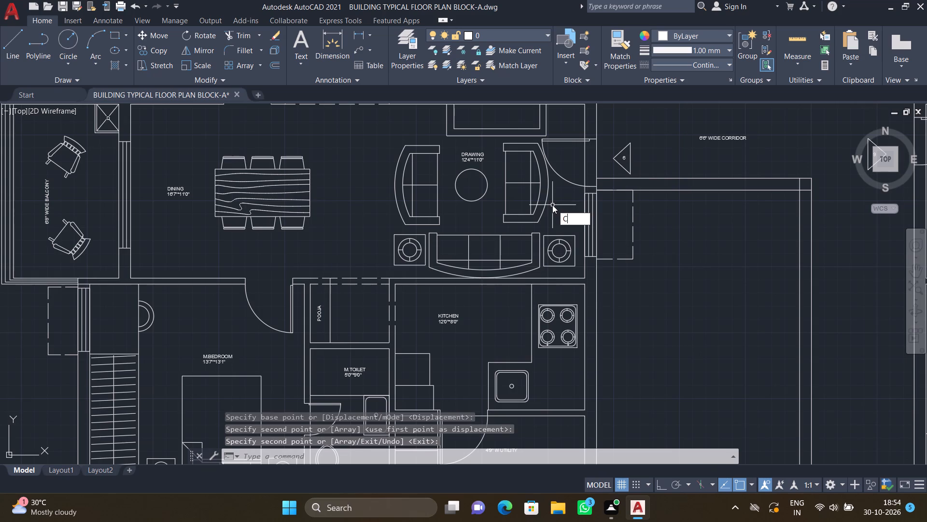
key("o")
key("Return")
left_click(548, 197)
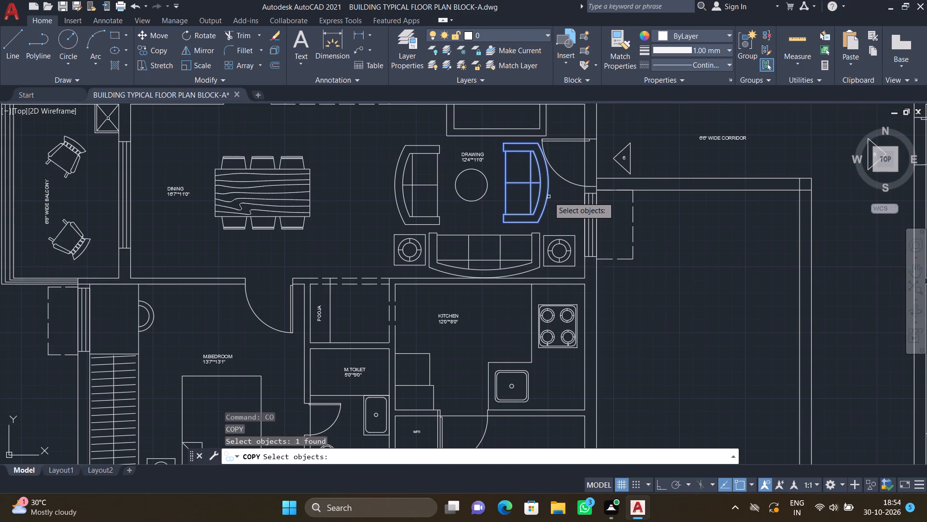
key("Return")
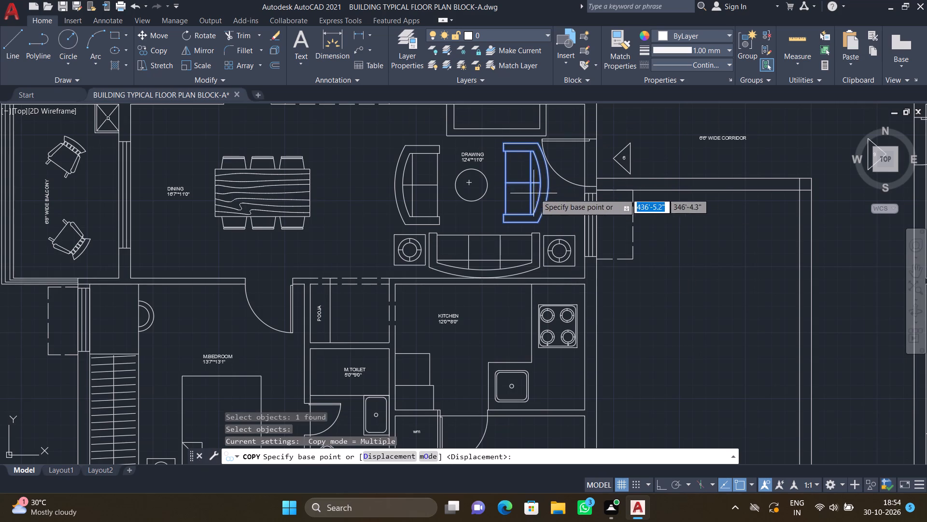
left_click(549, 183)
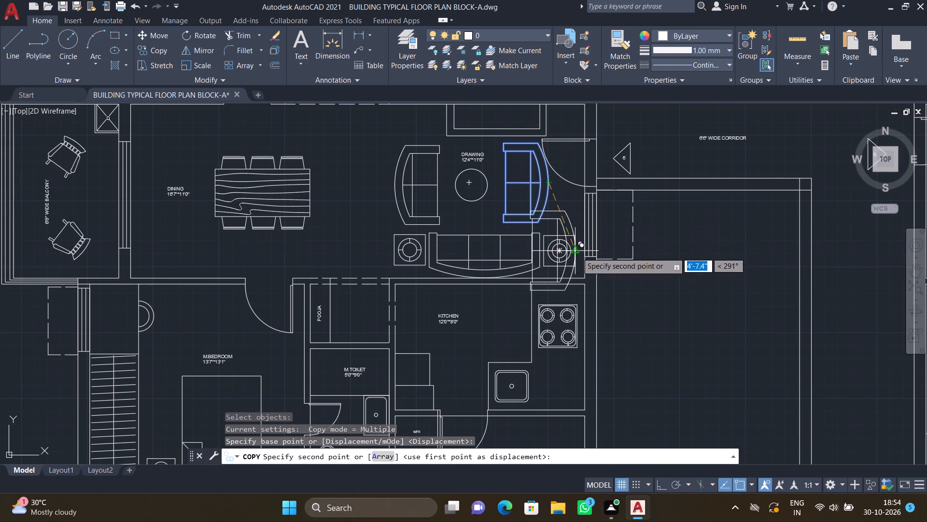
scroll(576, 262, "down", 2)
middle_click_drag(579, 289, 575, 212)
scroll(574, 219, "down", 1)
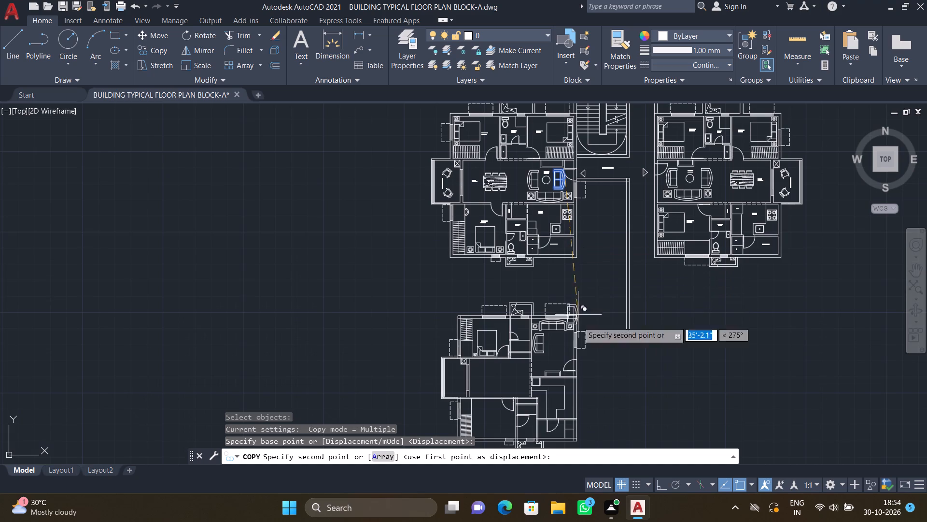
middle_click_drag(561, 320, 561, 300)
scroll(580, 320, "up", 3)
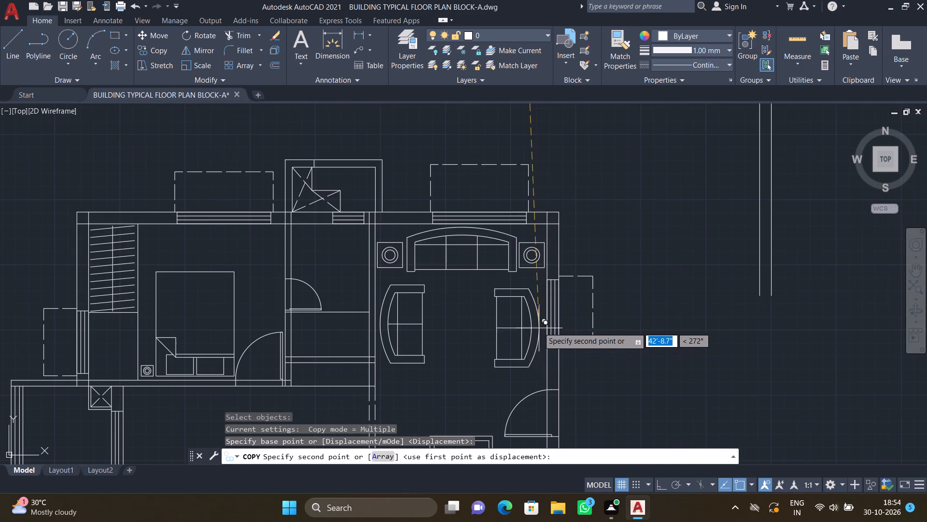
scroll(536, 323, "up", 1)
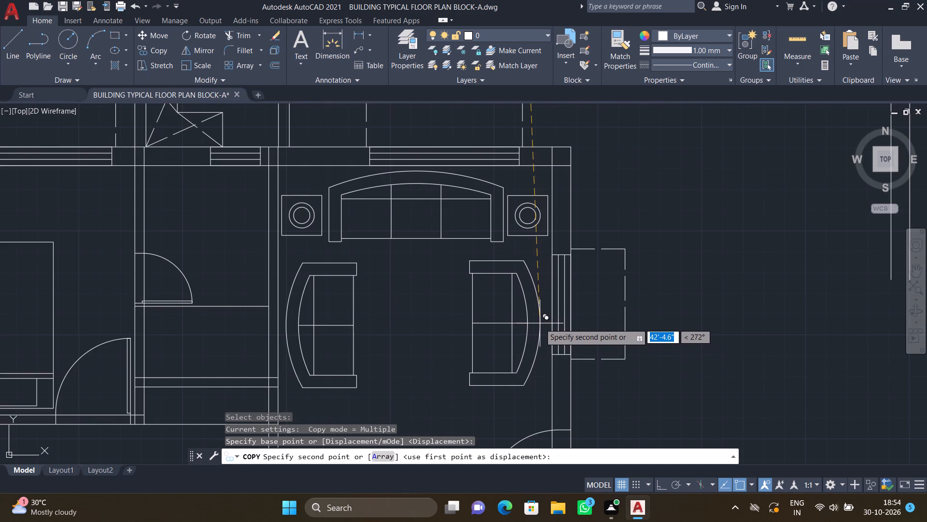
left_click(540, 323)
key("Return")
Copy the round coffee table from the furnished unit's drawing room into the new living room, centred between the two facing two-seater sofas.
scroll(447, 325, "down", 4)
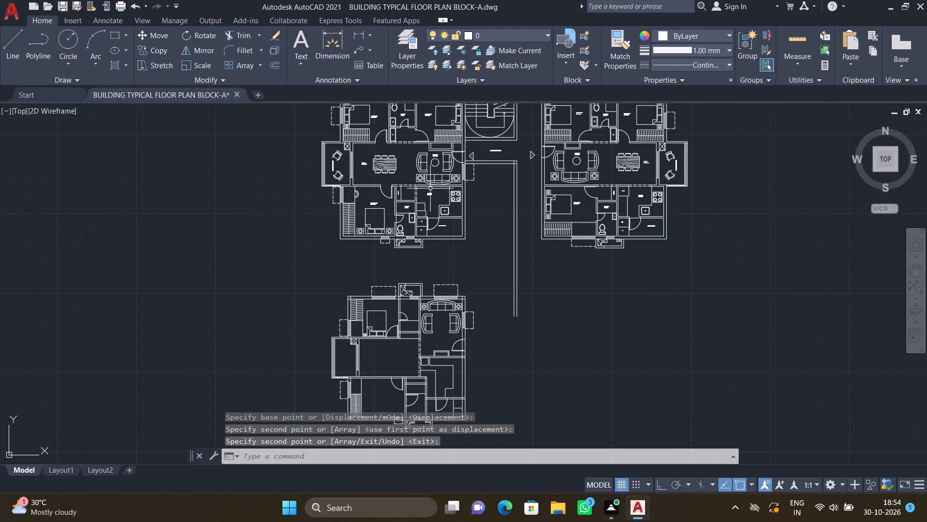
scroll(493, 41, "up", 3)
scroll(443, 162, "up", 3)
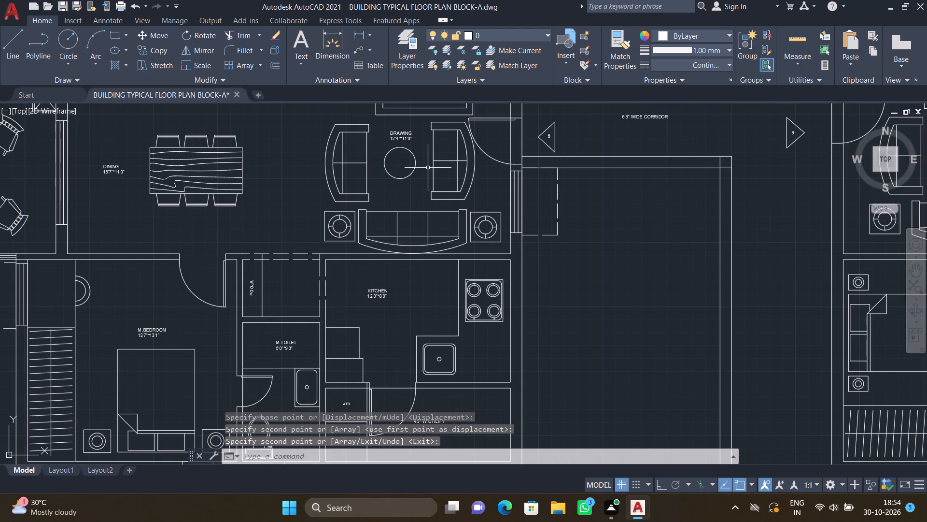
key("c")
key("o")
key("Return")
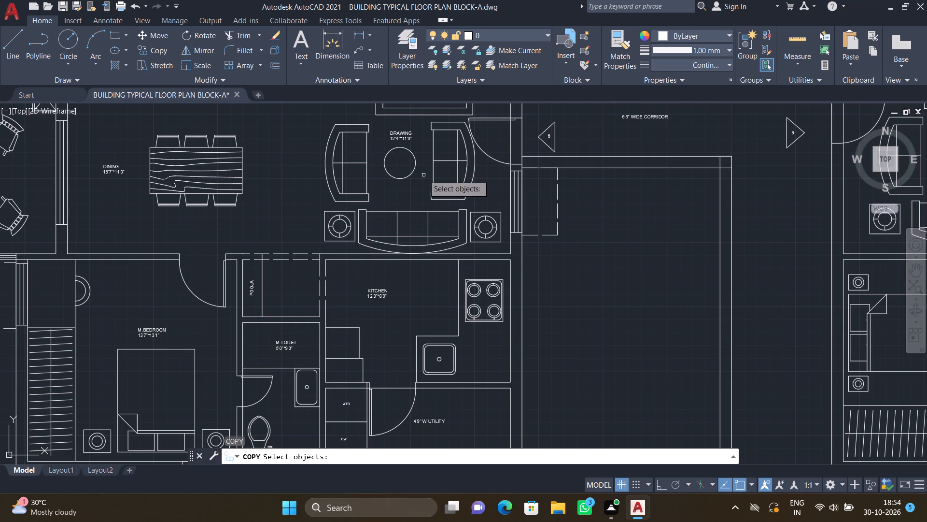
left_click(416, 163)
key("Return")
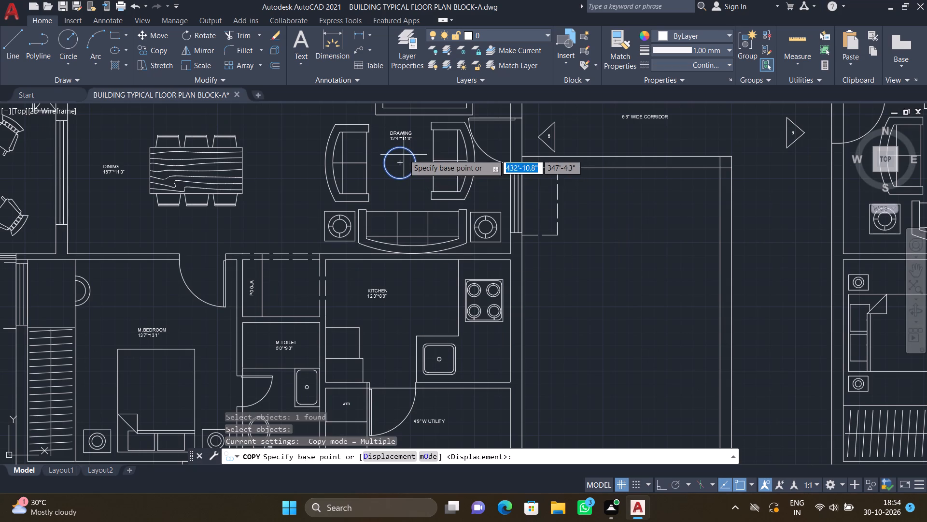
left_click(401, 161)
scroll(410, 183, "down", 1)
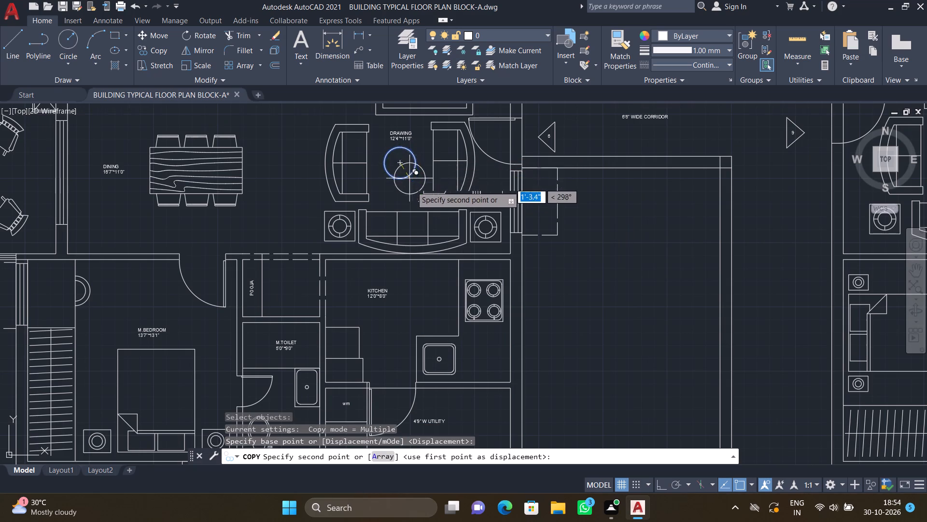
scroll(412, 190, "down", 1)
middle_click_drag(441, 369, 509, 206)
scroll(476, 278, "up", 2)
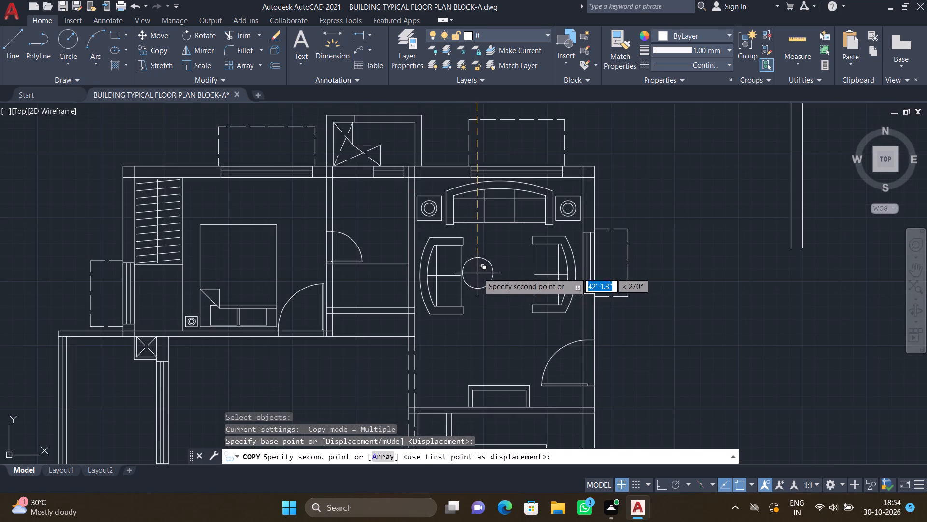
scroll(492, 274, "up", 3)
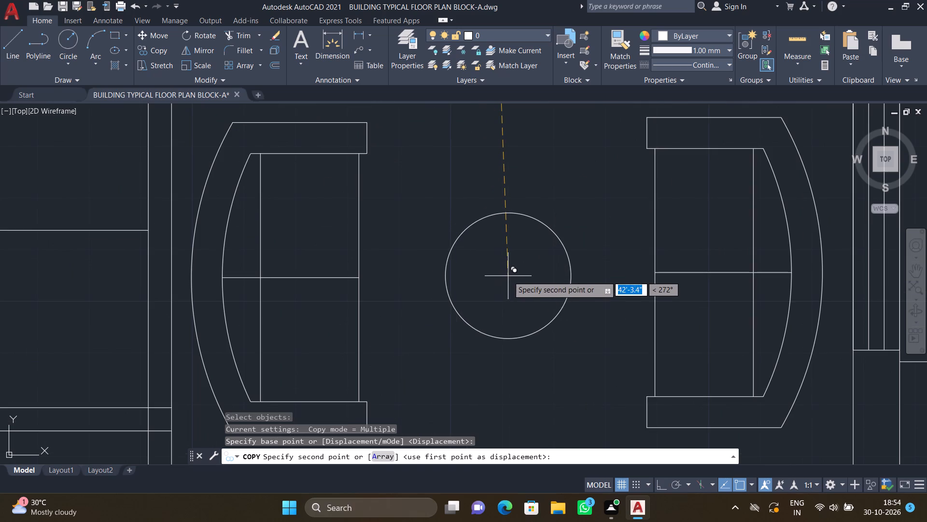
left_click(510, 282)
key("Return")
Copy the WC from the furnished unit's C Toilet into the new unit's toilet beside the upper bedroom, with its cistern near the top wall.
scroll(485, 266, "down", 3)
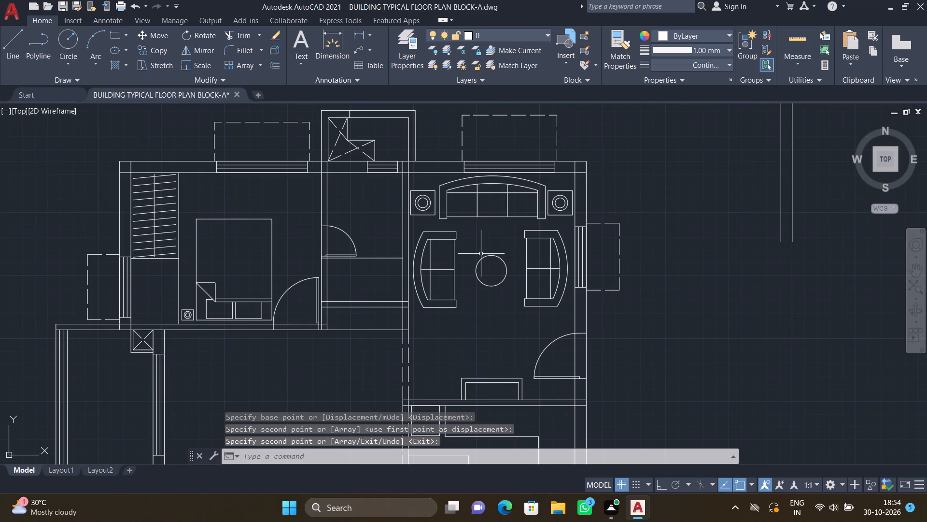
scroll(481, 255, "down", 4)
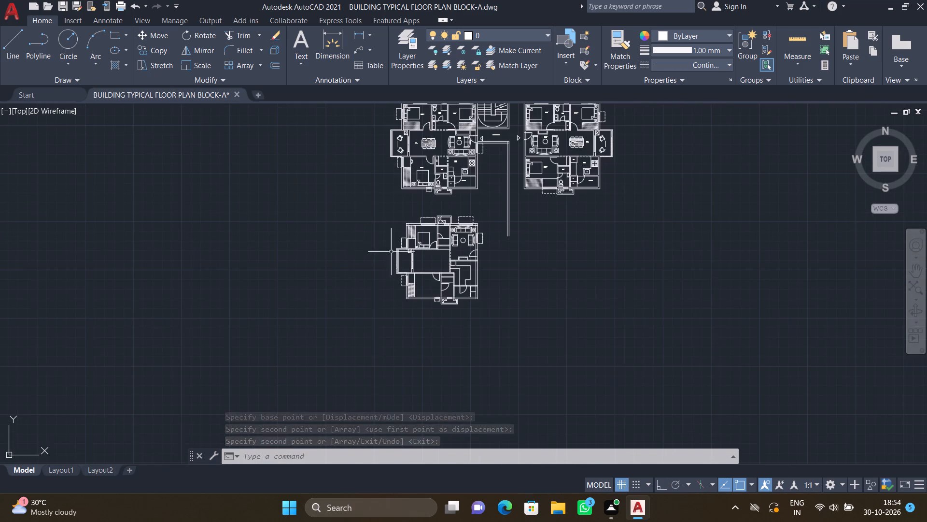
scroll(408, 236, "down", 1)
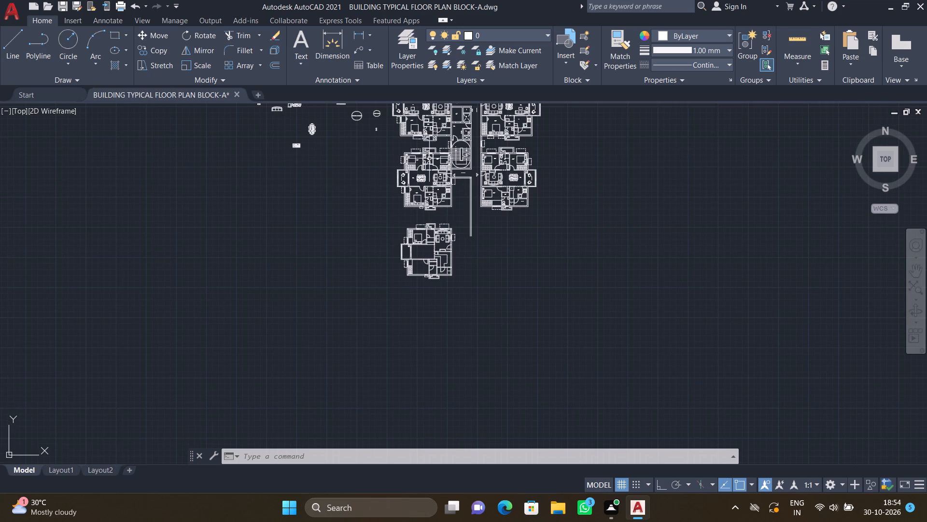
scroll(424, 174, "up", 3)
scroll(430, 122, "up", 2)
scroll(429, 119, "down", 3)
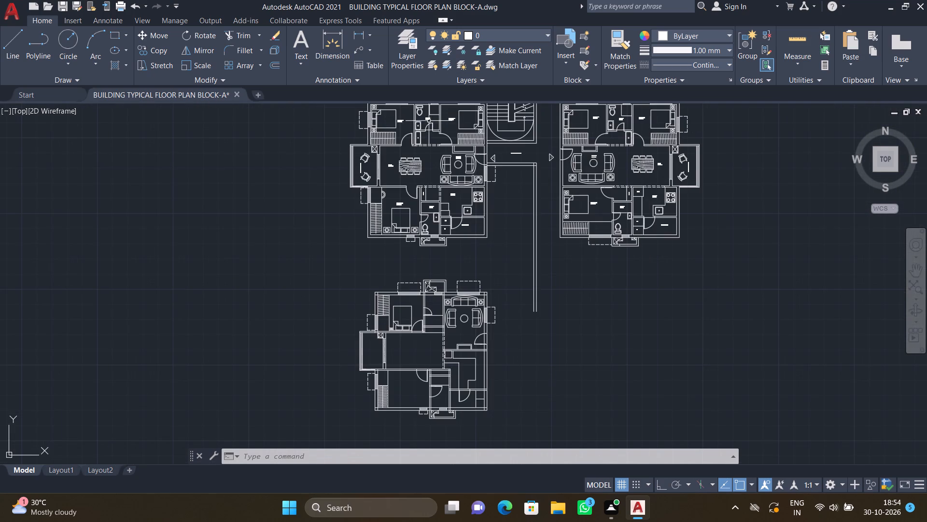
scroll(422, 110, "up", 2)
scroll(442, 146, "down", 1)
type("CO")
key("Return")
left_click(424, 118)
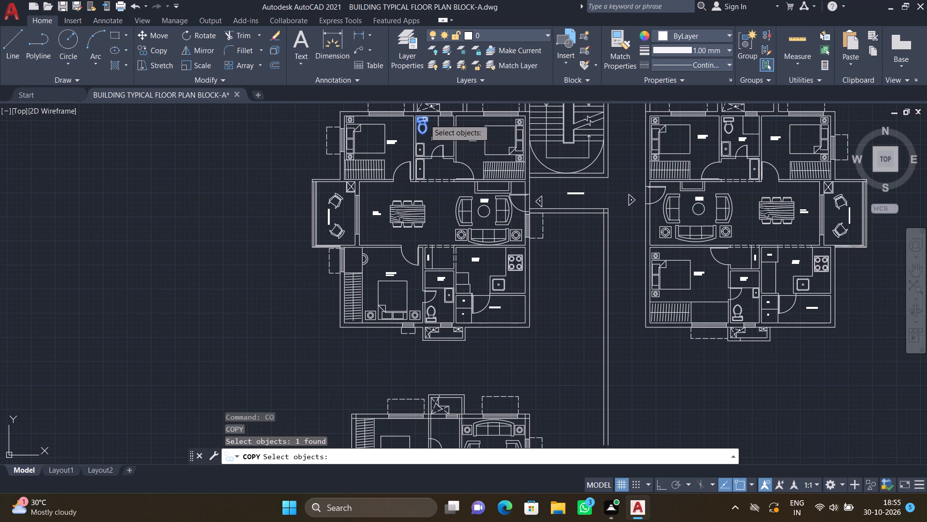
key("Return")
scroll(424, 118, "up", 3)
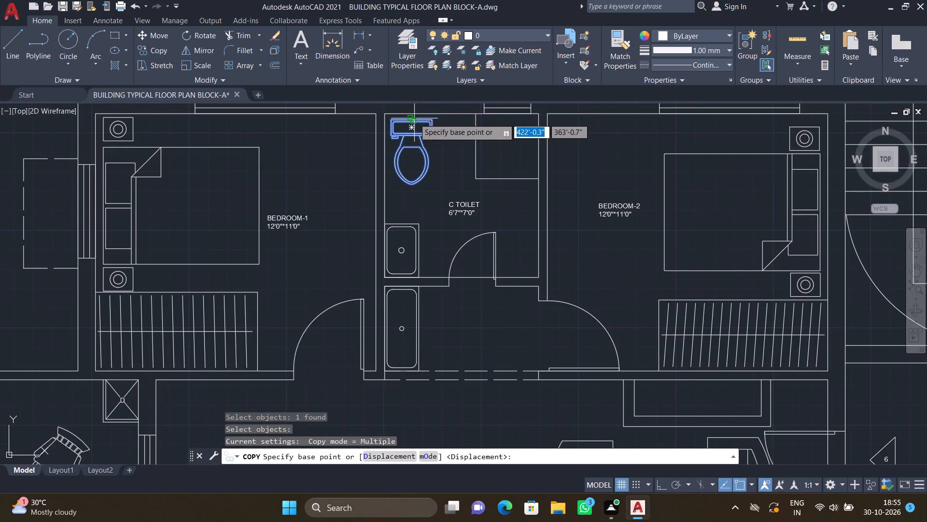
left_click(414, 118)
scroll(422, 159, "down", 5)
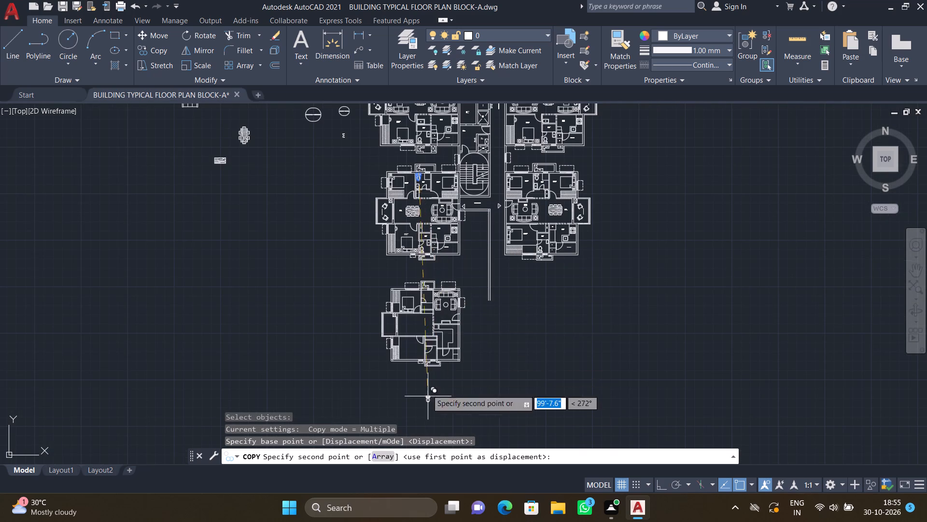
middle_click(449, 310)
scroll(416, 304, "up", 2)
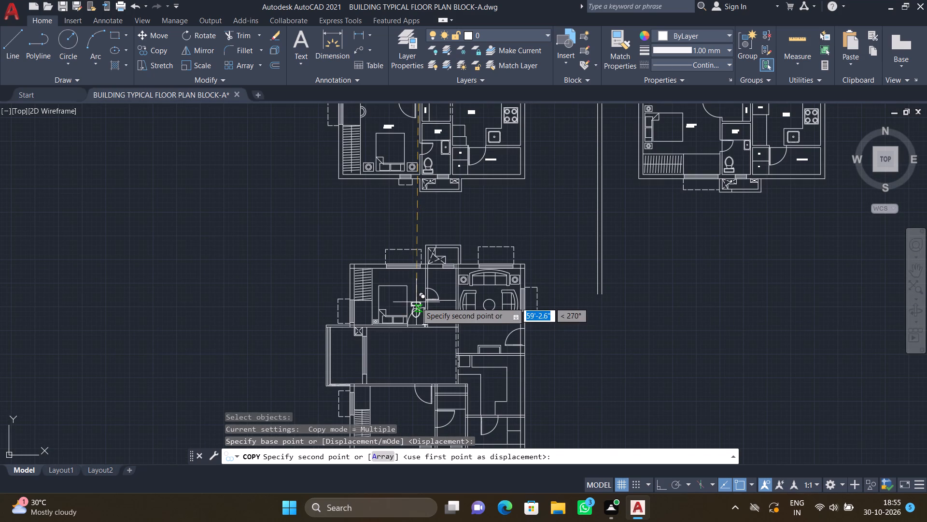
scroll(418, 302, "up", 2)
scroll(478, 213, "up", 2)
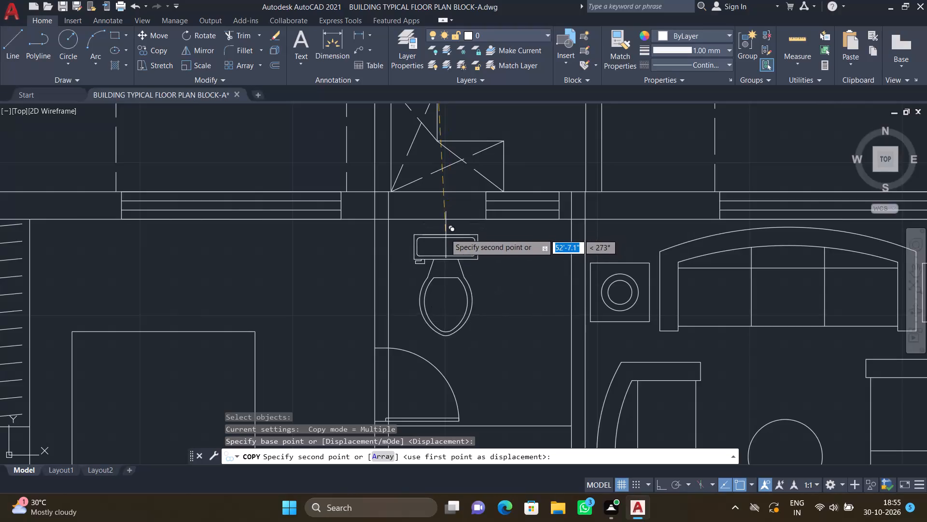
scroll(433, 223, "up", 2)
left_click(414, 224)
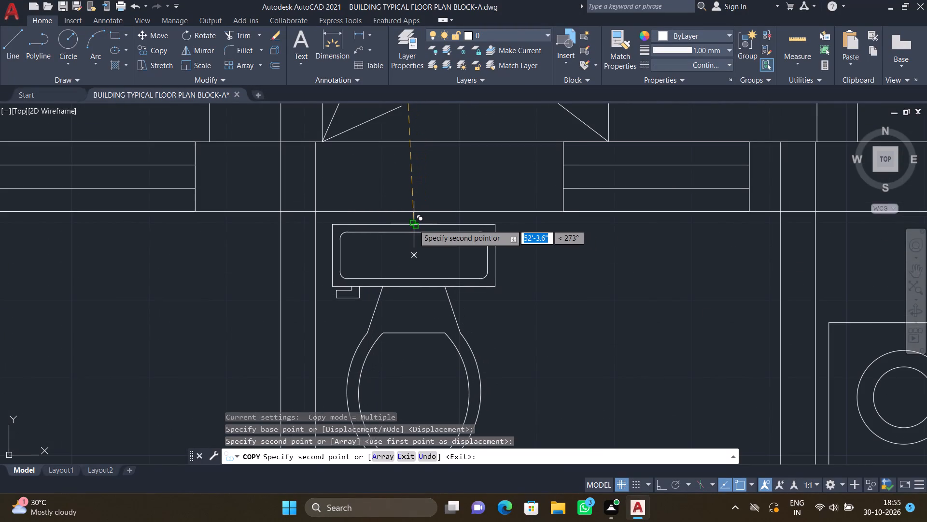
key("Return")
Copy the upper balcony chair from the furnished unit into the upper part of the new unit's balcony, below the crossed duct.
scroll(421, 239, "down", 4)
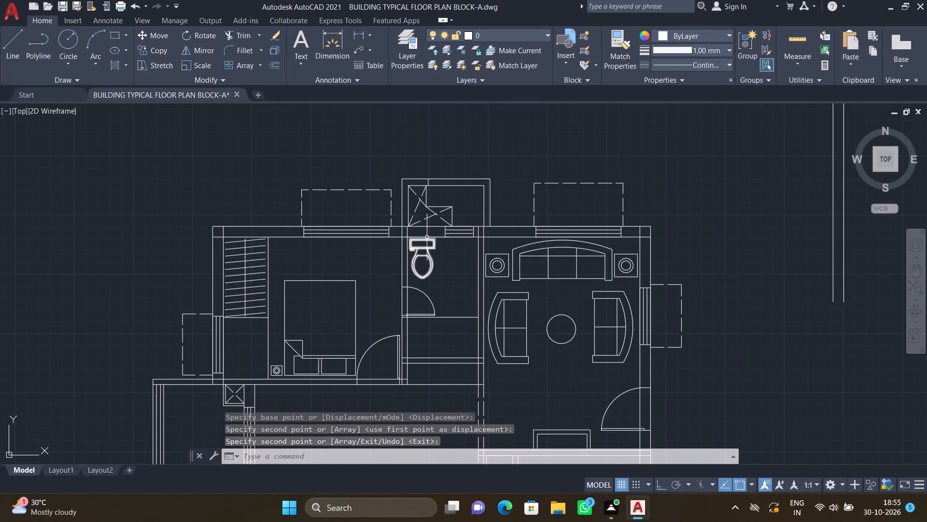
scroll(458, 258, "down", 2)
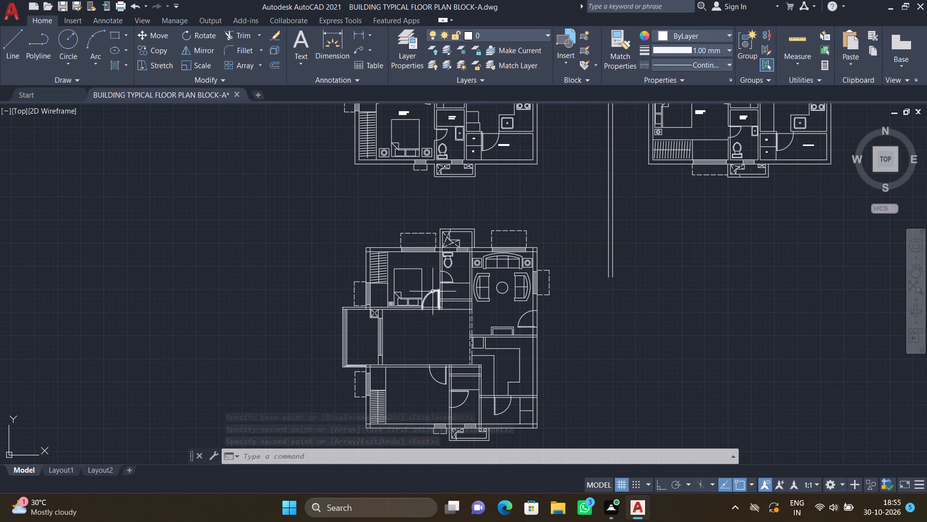
scroll(393, 252, "down", 2)
scroll(379, 172, "up", 3)
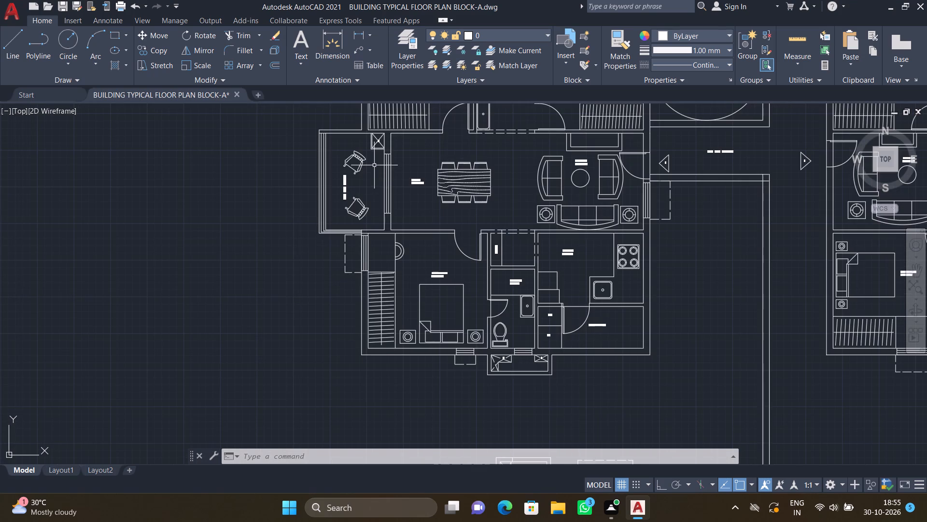
scroll(371, 169, "up", 1)
key("c")
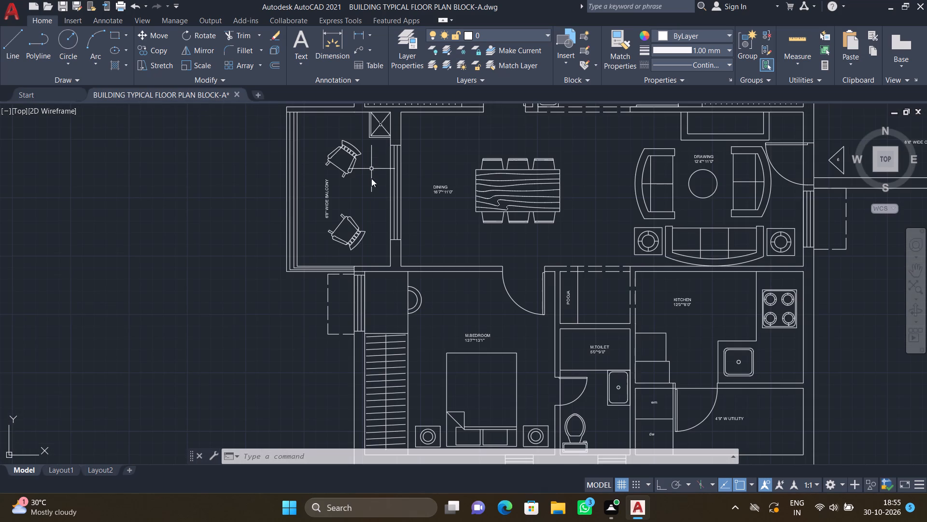
key("o")
key("Return")
left_click(355, 161)
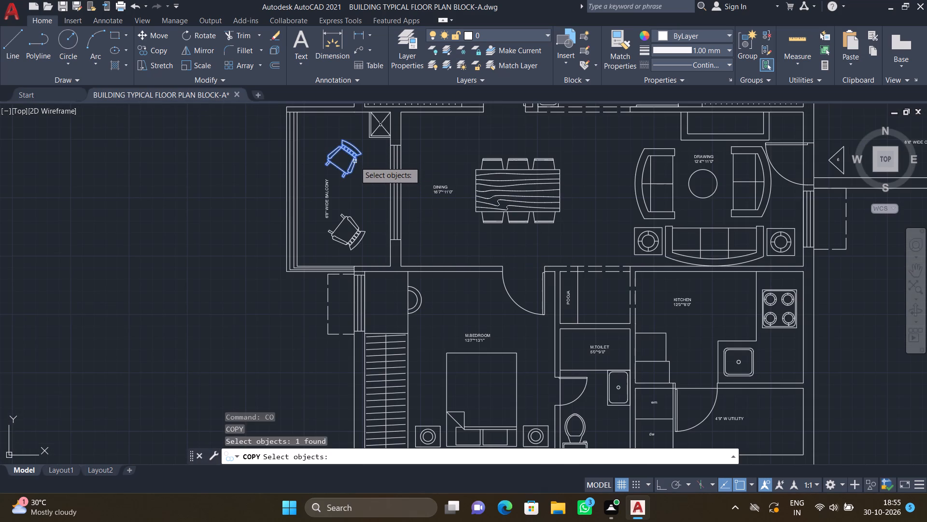
key("Return")
left_click(353, 146)
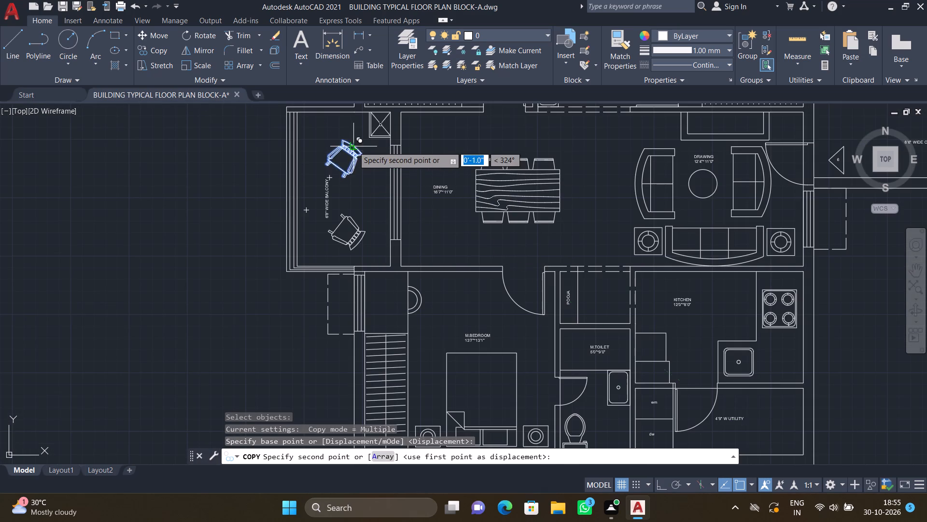
scroll(369, 195, "down", 2)
middle_click_drag(397, 309, 470, 153)
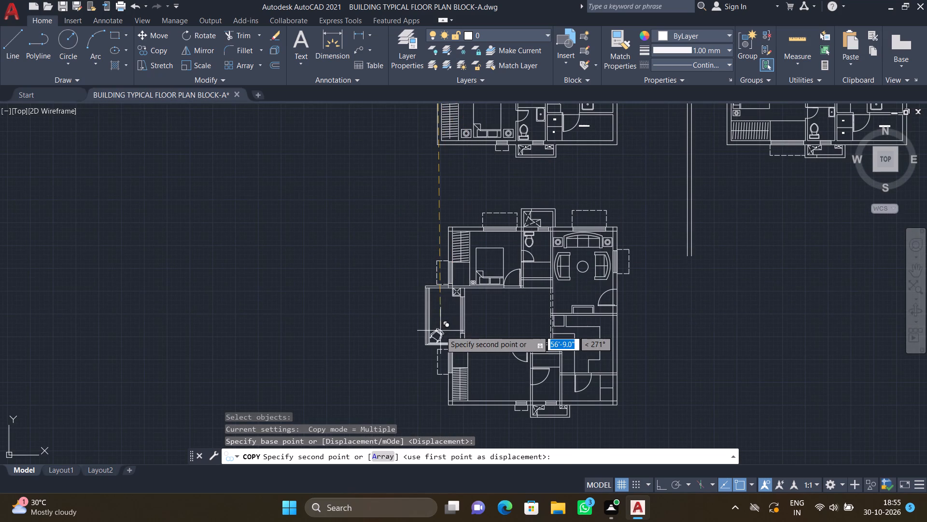
scroll(448, 311, "up", 3)
left_click(435, 284)
key("Return")
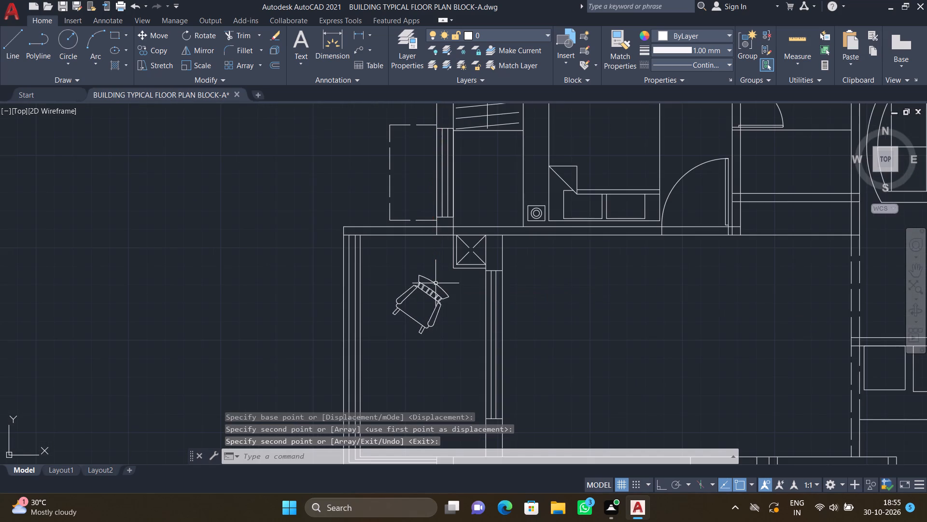
Copy the lower balcony chair from the furnished unit into the lower part of the new unit's balcony, below the first chair.
scroll(433, 276, "down", 3)
scroll(440, 186, "down", 1)
middle_click_drag(441, 188, 467, 284)
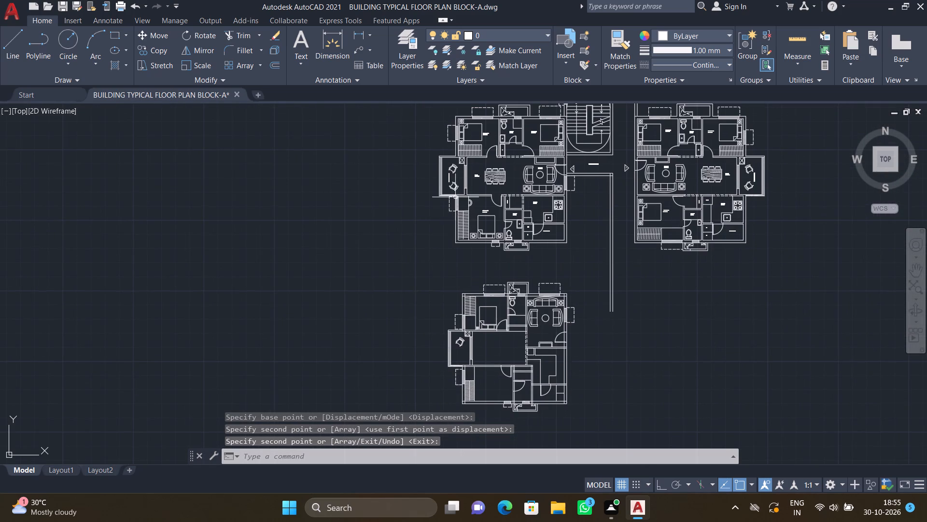
scroll(455, 195, "up", 4)
key("c")
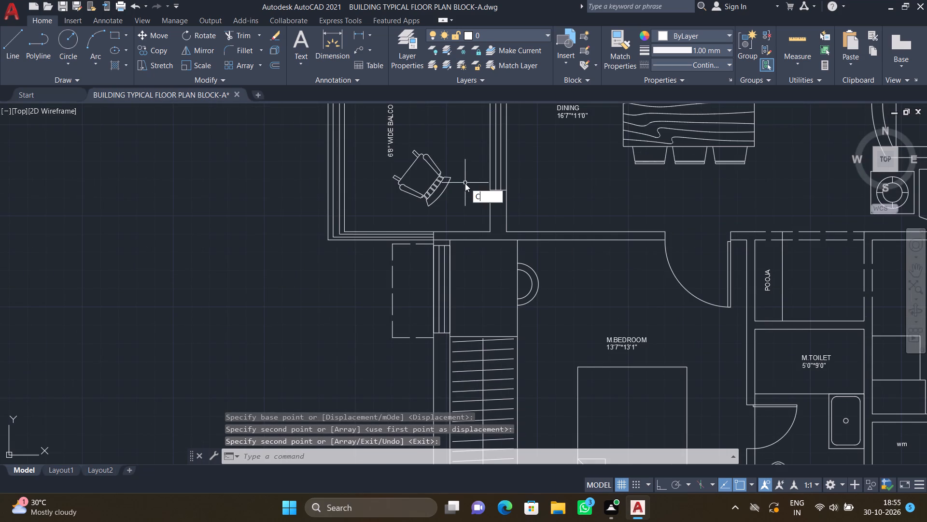
key("o")
key("Return")
left_click(446, 185)
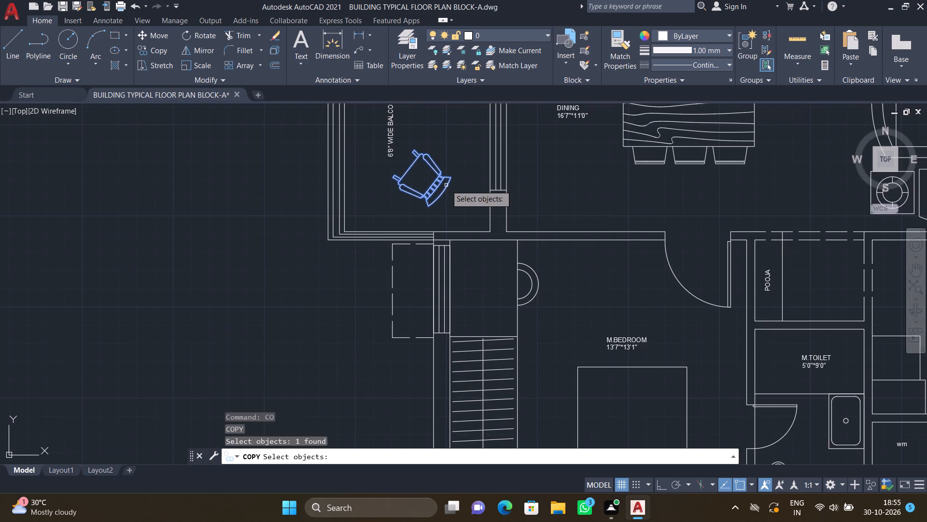
key("Return")
left_click_drag(440, 191, 441, 196)
scroll(448, 237, "down", 3)
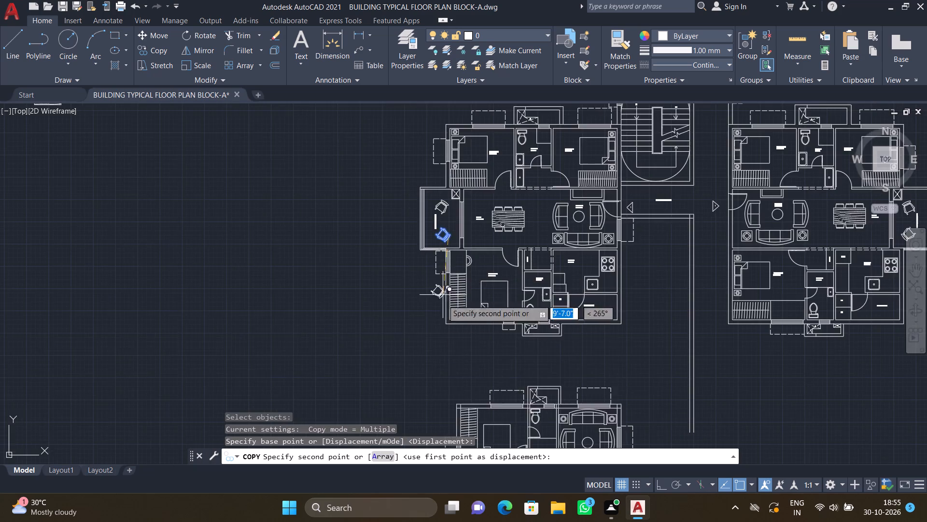
middle_click_drag(443, 398, 460, 208)
scroll(444, 363, "down", 1)
scroll(467, 299, "up", 3)
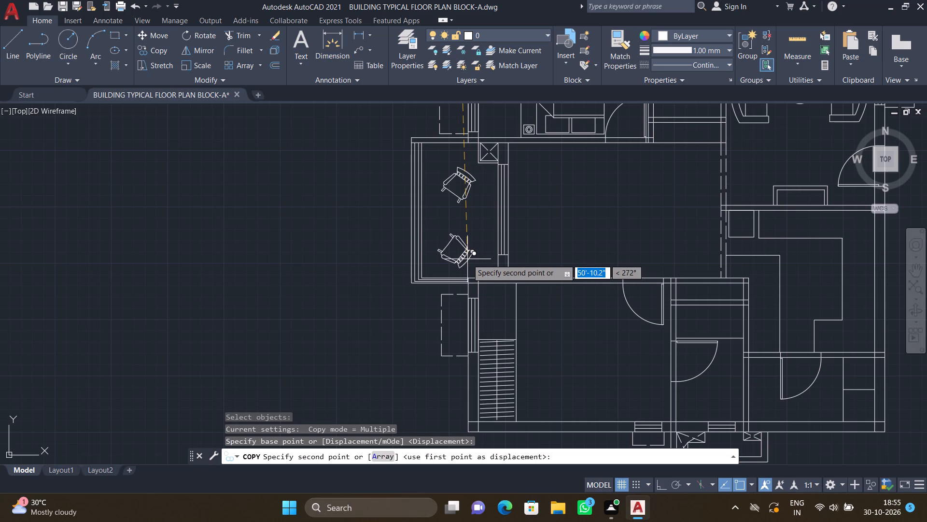
scroll(472, 261, "up", 2)
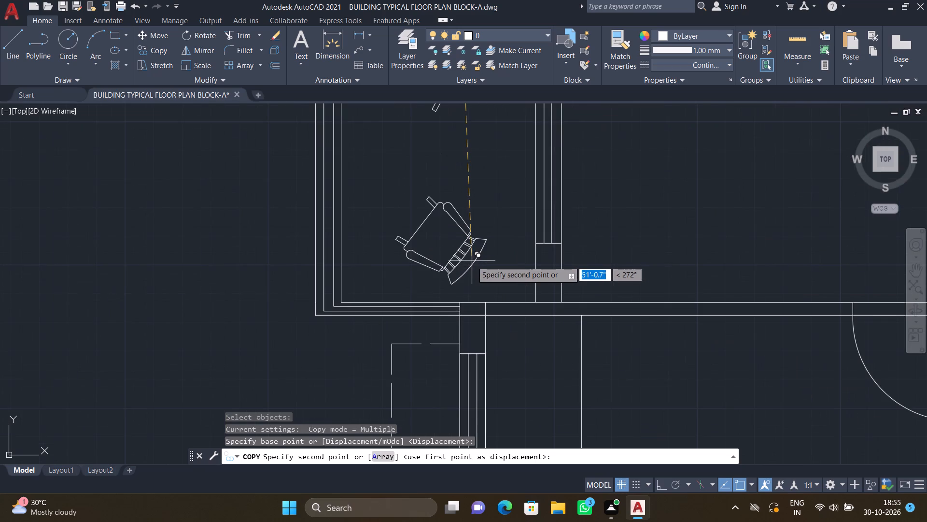
scroll(474, 258, "down", 1)
left_click(473, 253)
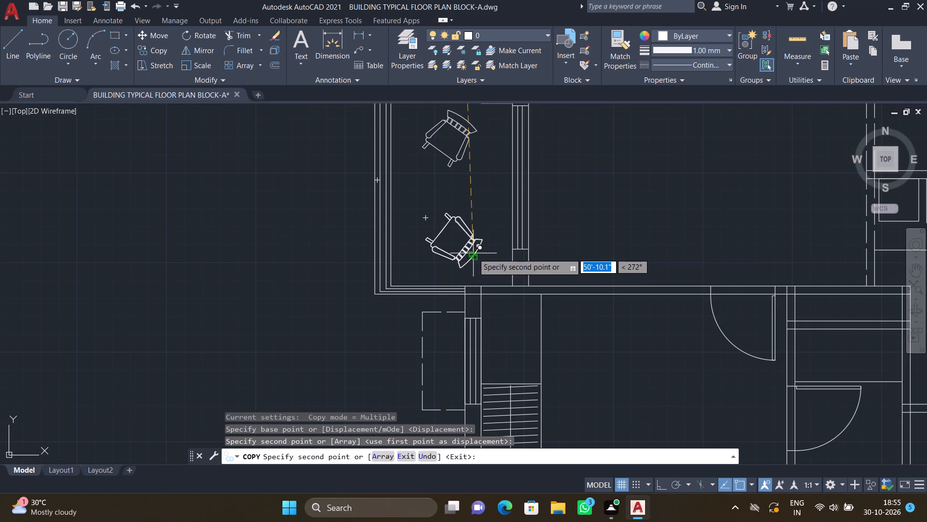
key("Return")
Move the upper chair in the new unit's balcony about 11 inches up and slightly left, away from the lower chair.
scroll(482, 213, "down", 2)
scroll(476, 191, "up", 2)
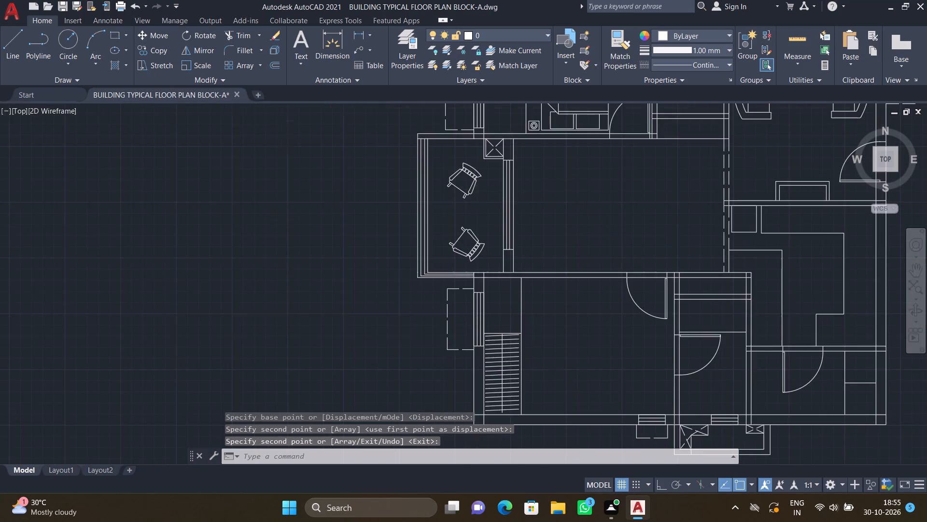
key("m")
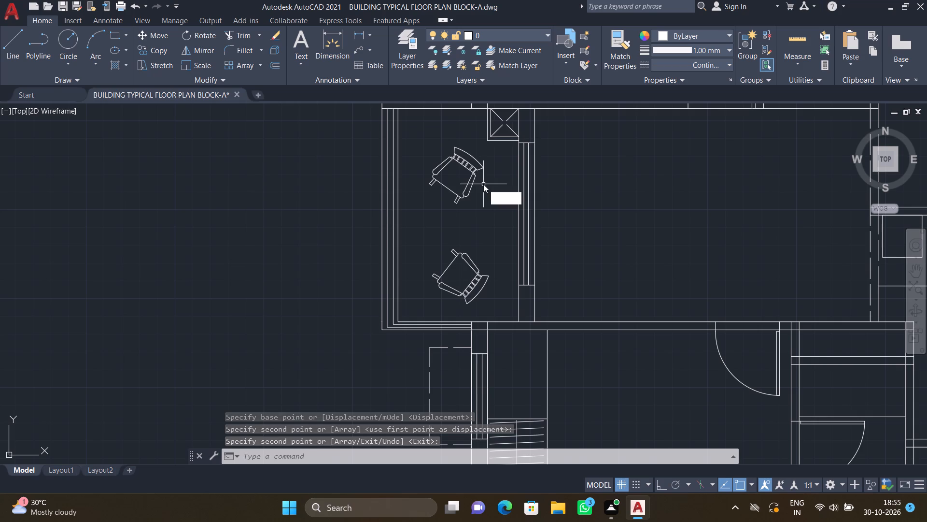
key("Return")
left_click(477, 173)
key("Return")
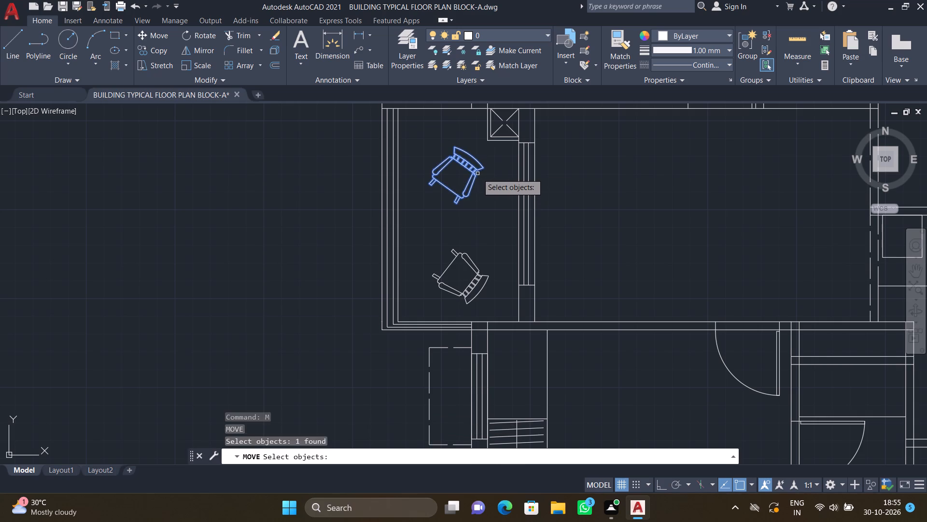
left_click(474, 157)
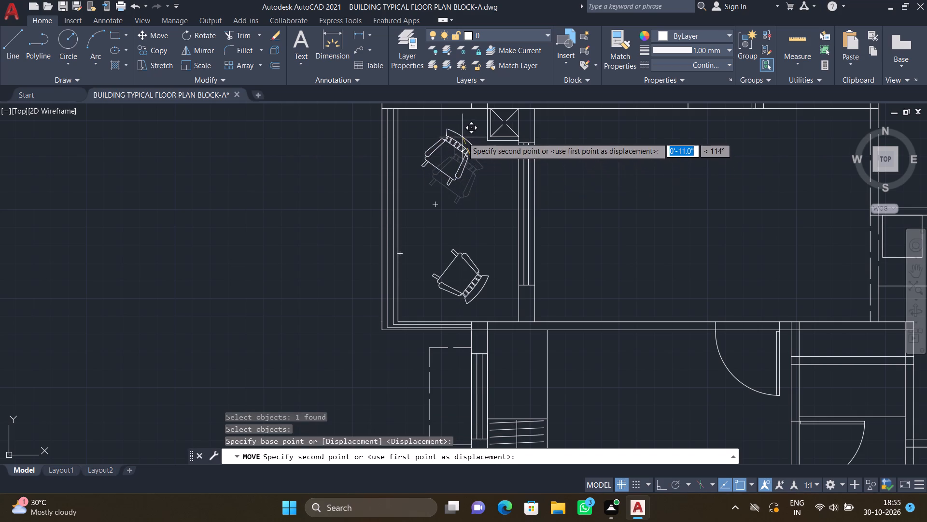
left_click(463, 137)
Rotate the upright six-seater dining table in the loose furniture set beside the plans by 270° so it lies horizontally.
scroll(475, 198, "down", 2)
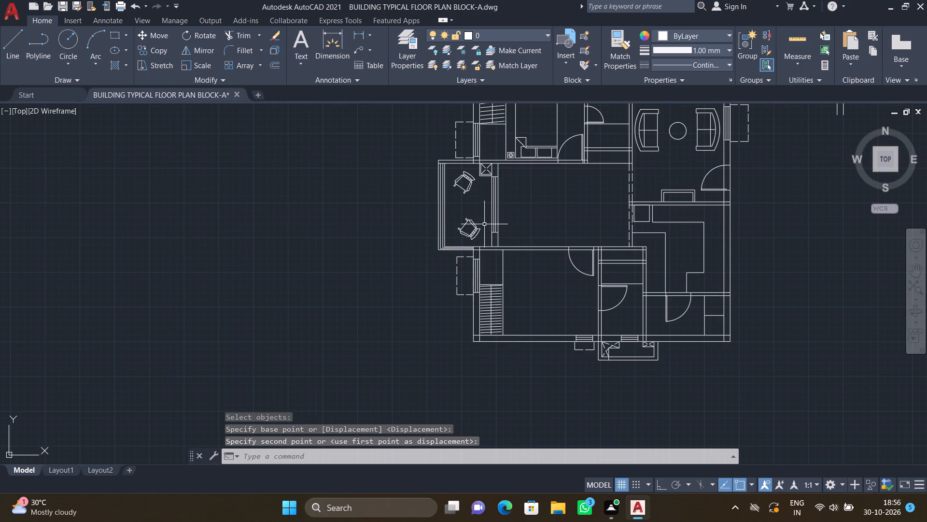
scroll(485, 226, "down", 4)
scroll(415, 194, "down", 2)
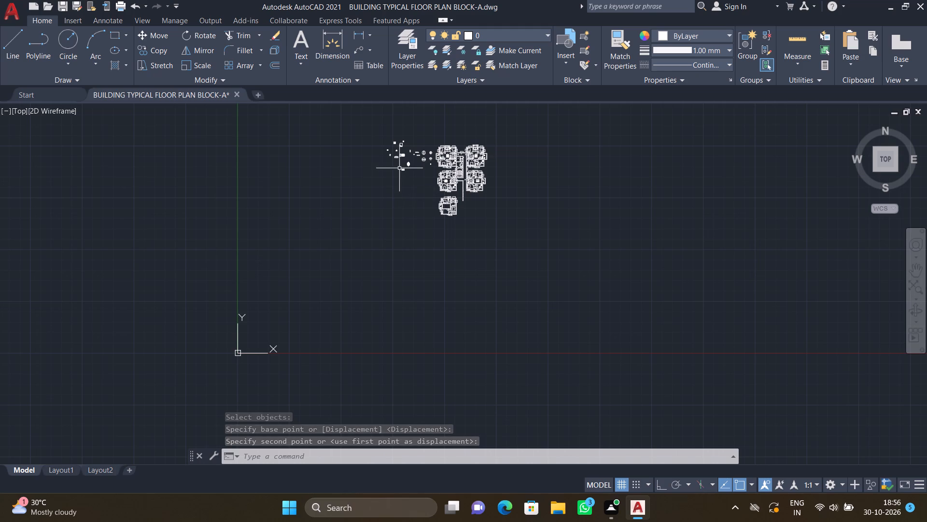
scroll(417, 148, "up", 3)
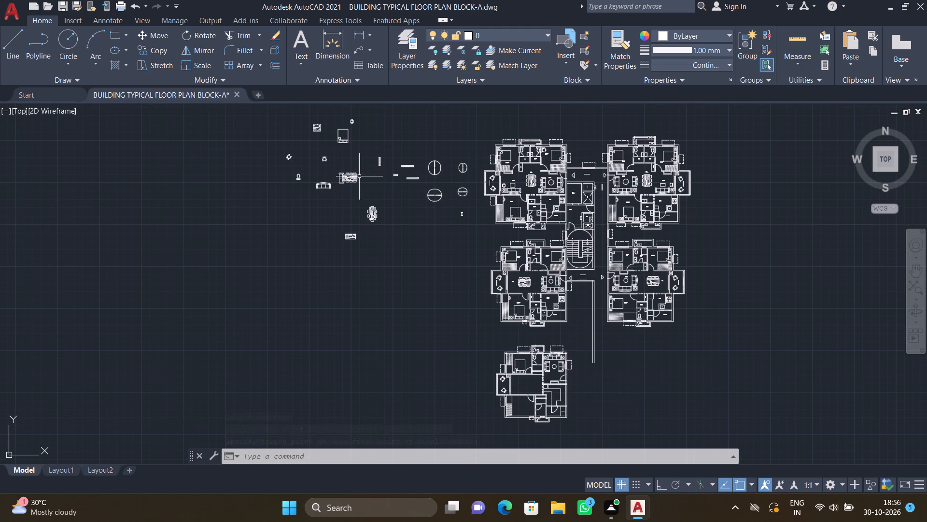
scroll(369, 227, "up", 1)
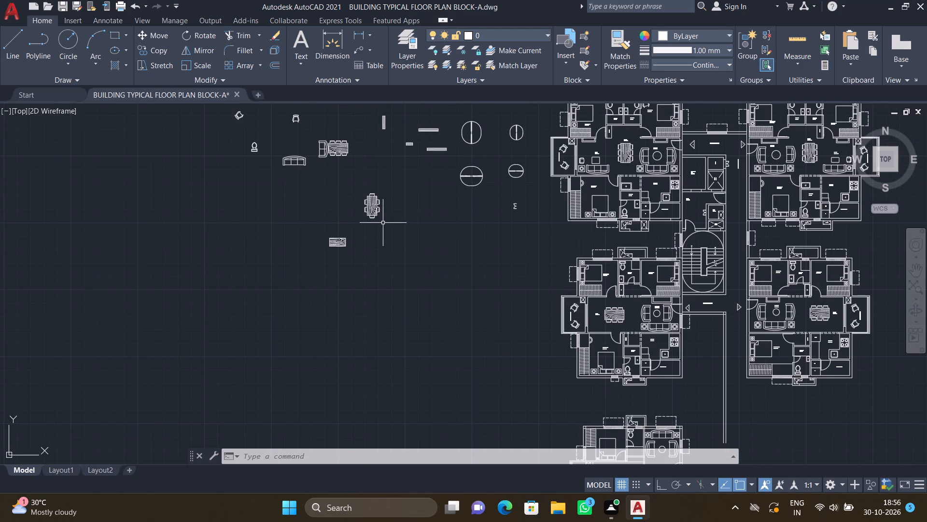
scroll(386, 221, "up", 1)
type("RO")
key("Return")
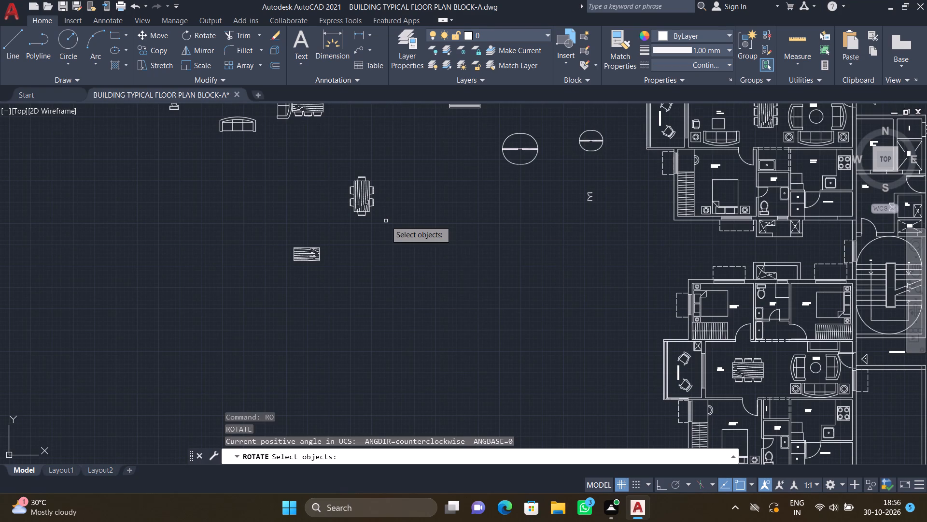
key("F8")
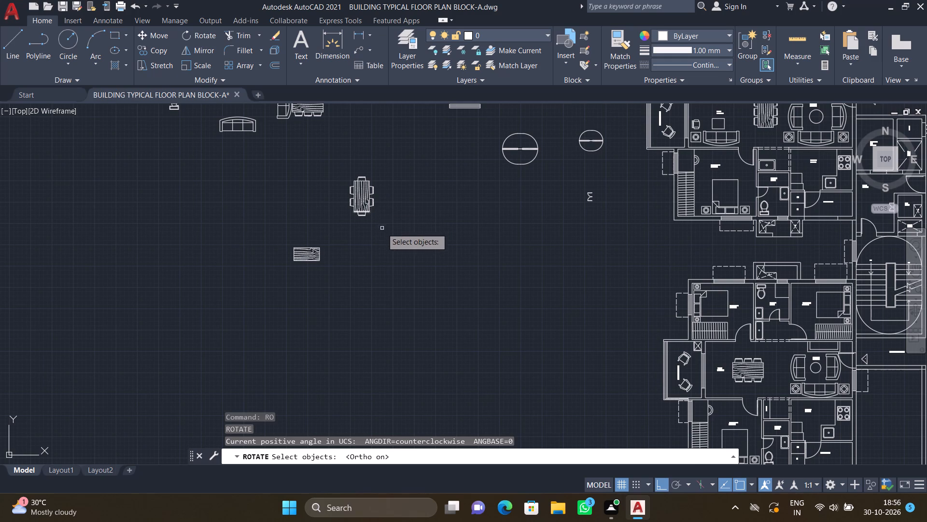
left_click_drag(382, 228, 371, 215)
left_click(343, 144)
key("Return")
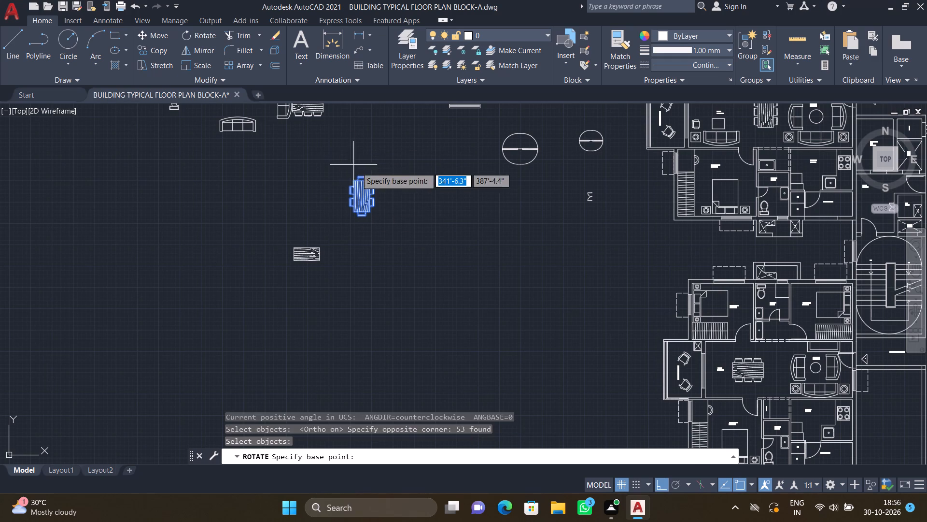
scroll(380, 189, "up", 2)
left_click(311, 164)
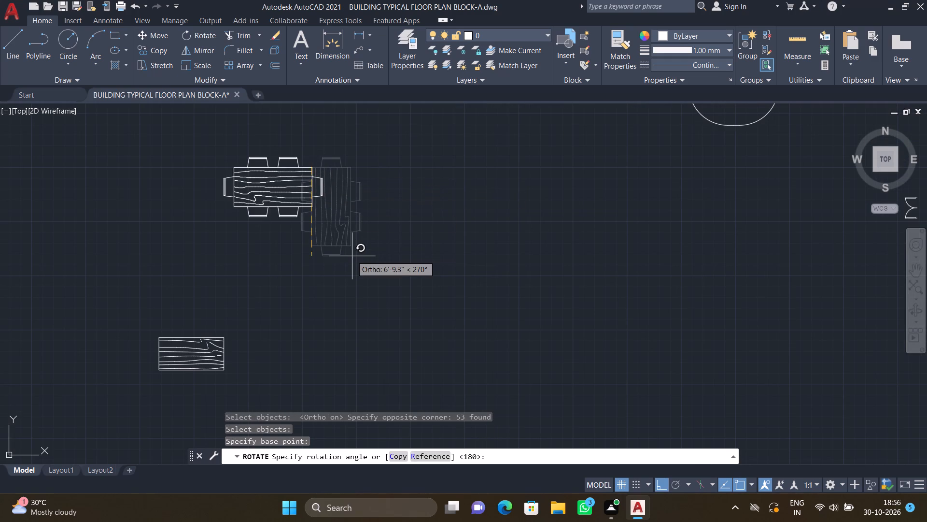
left_click(319, 301)
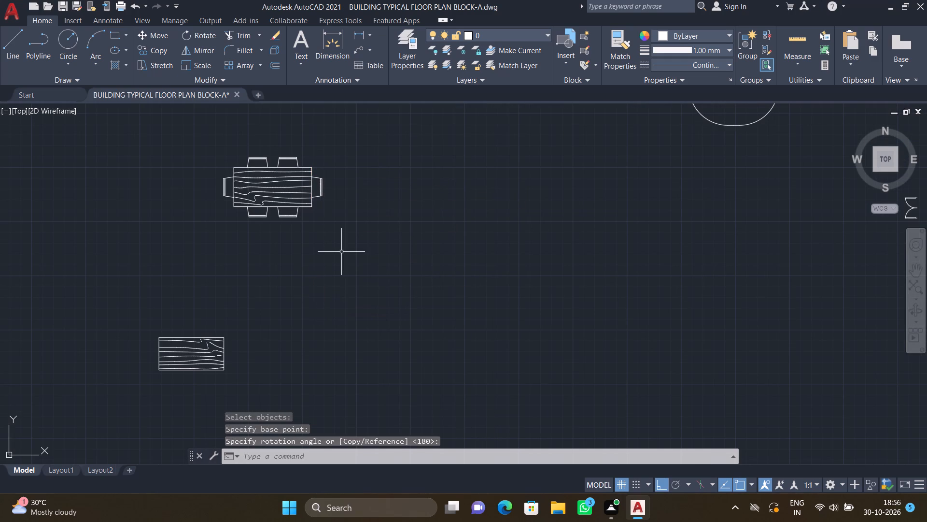
Copy the horizontal six-seater dining table, using its top edge midpoint as base, into the middle of the new unit's dining space beside the balcony.
type("CO")
key("Return")
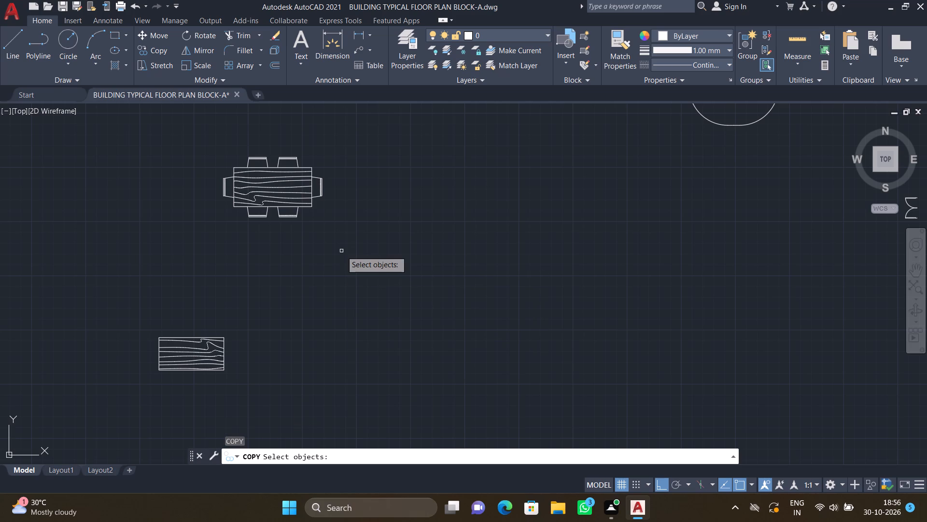
left_click_drag(341, 250, 333, 239)
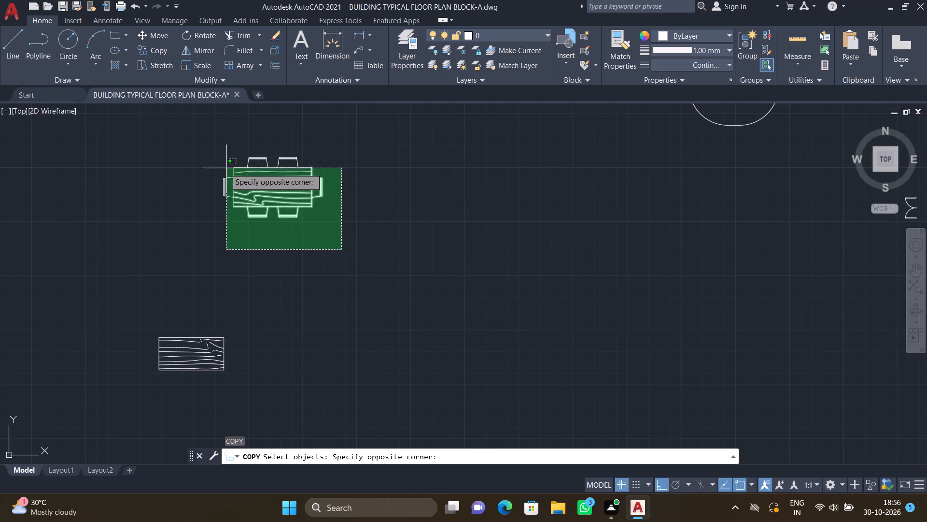
left_click(194, 131)
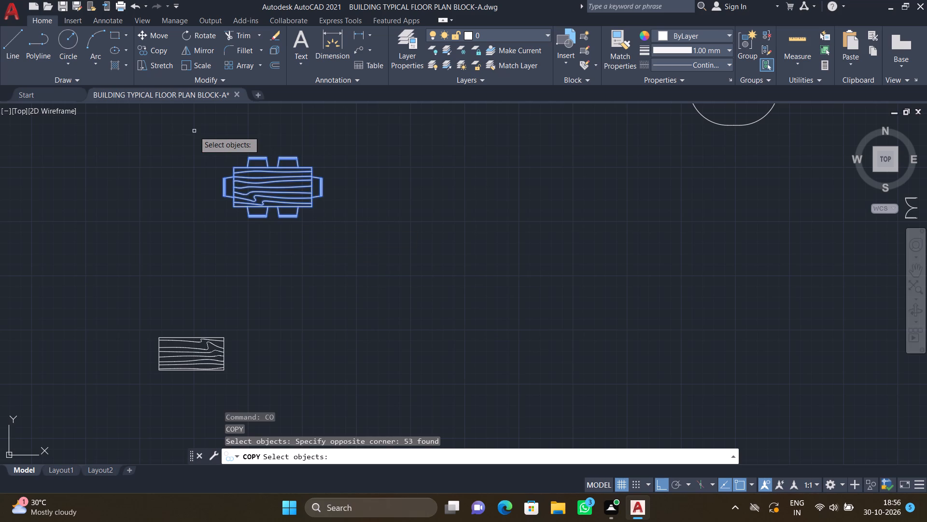
key("F8")
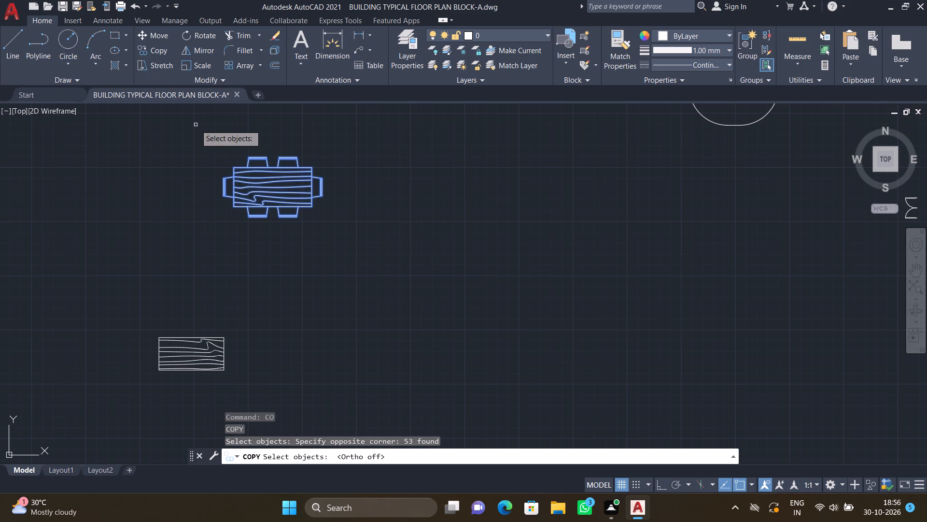
key("Return")
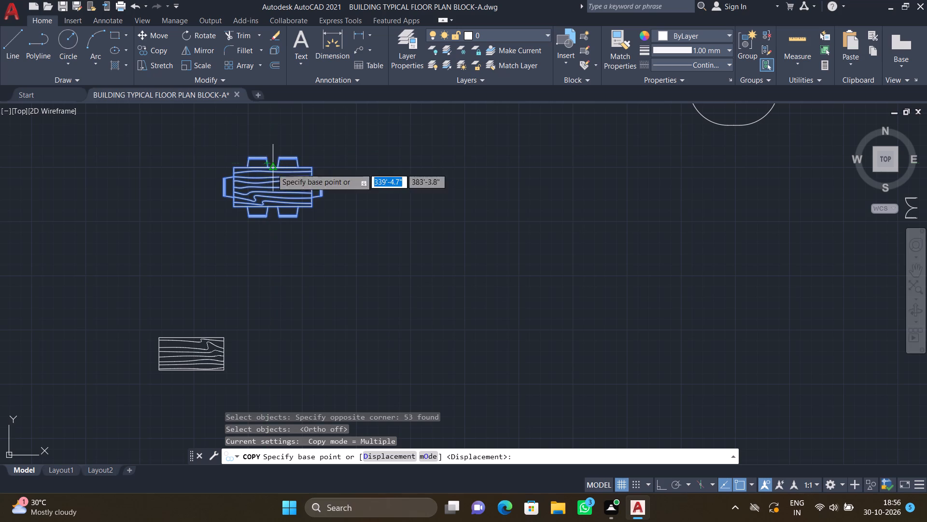
left_click(274, 169)
scroll(333, 221, "down", 3)
middle_click(400, 233)
scroll(402, 235, "down", 2)
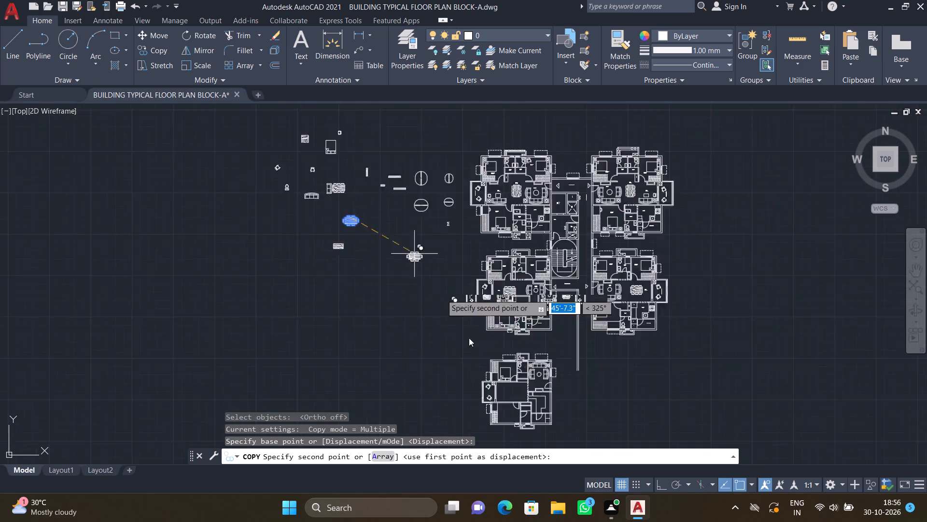
scroll(507, 359, "up", 3)
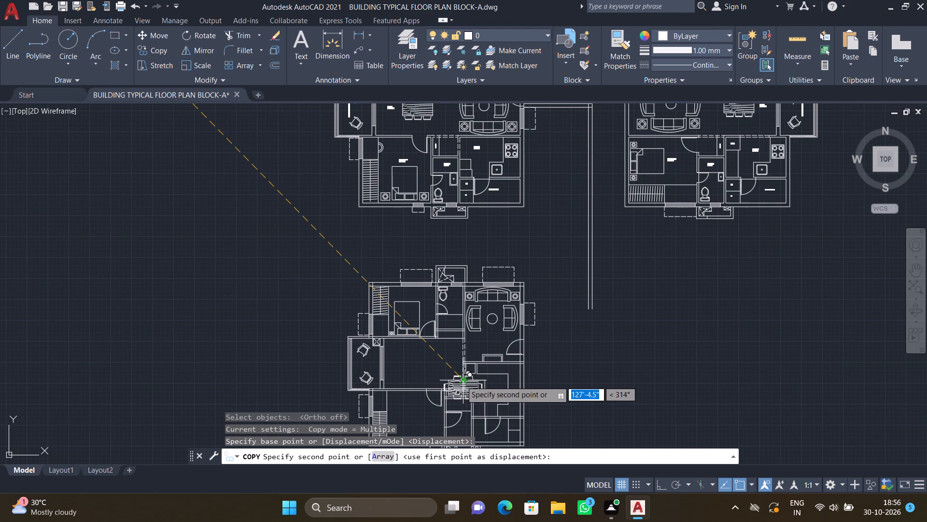
scroll(414, 370, "up", 2)
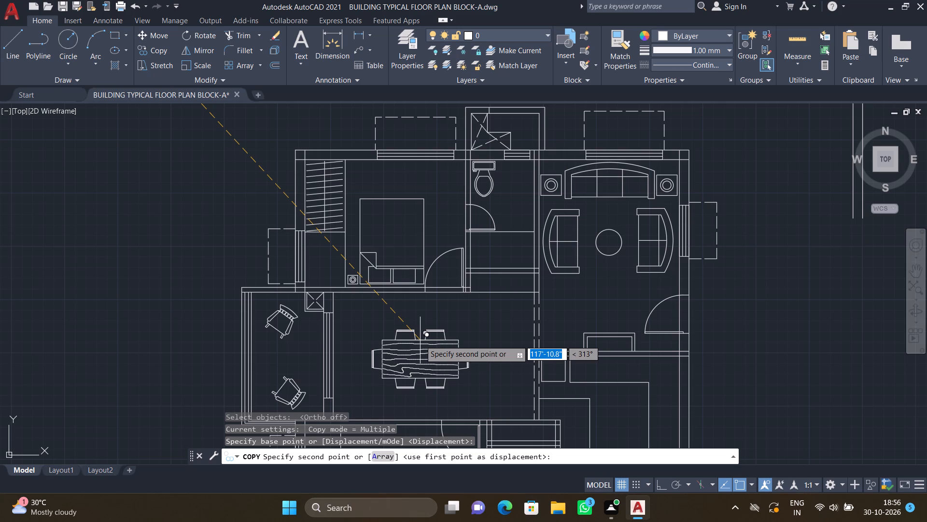
left_click(420, 341)
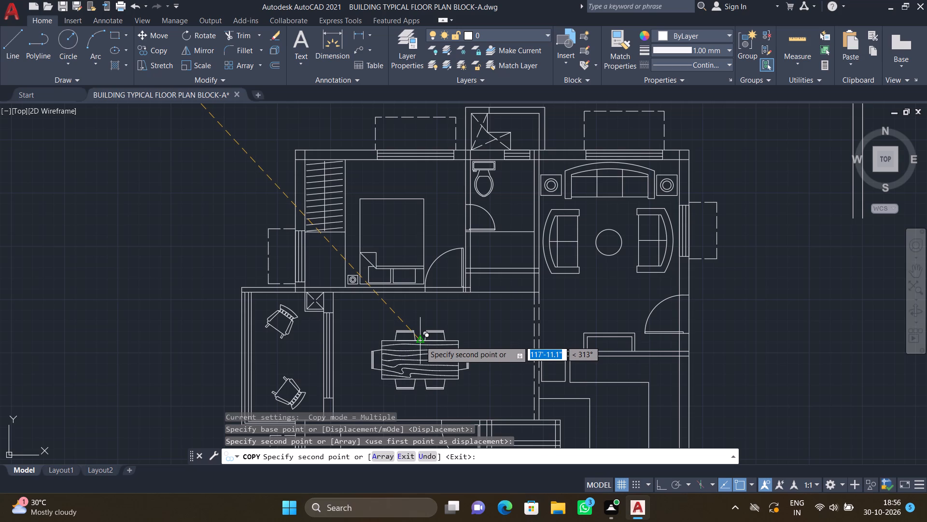
key("Return")
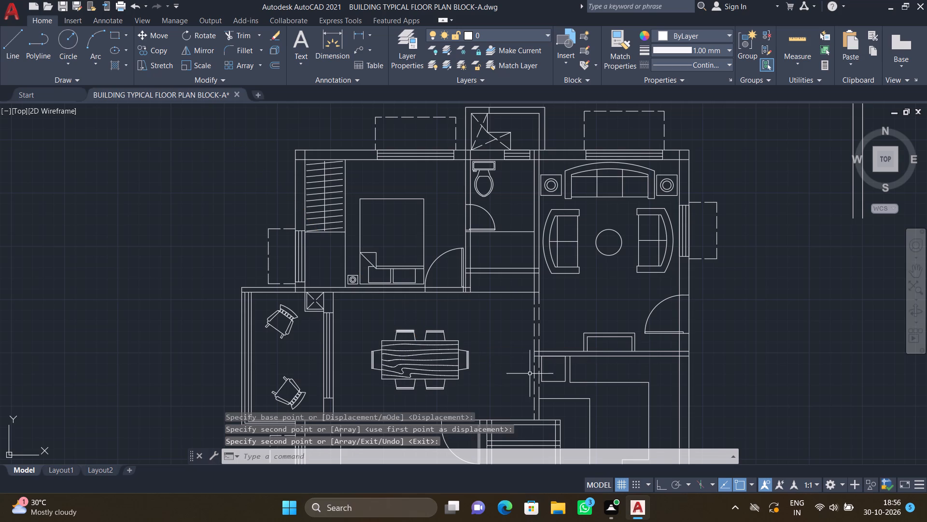
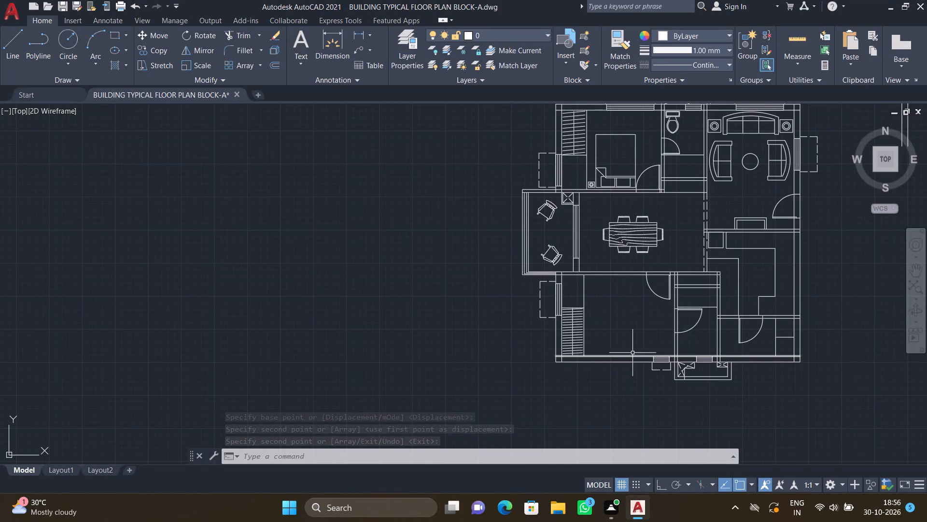
Copy the double bed from the furnished flat's M.BEDROOM into the empty lower bedroom of the unfinished flat below.
scroll(618, 356, "up", 2)
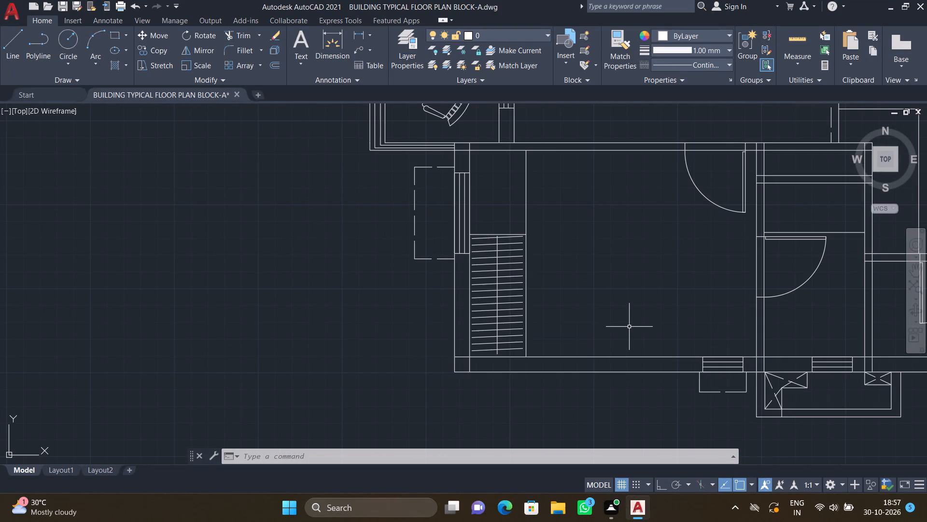
scroll(605, 250, "down", 5)
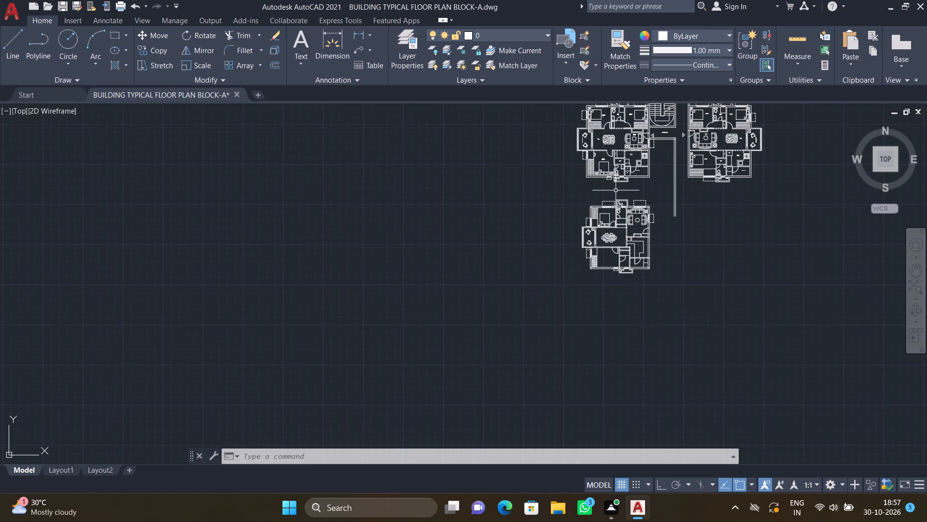
middle_click_drag(616, 204, 555, 328)
scroll(557, 286, "up", 4)
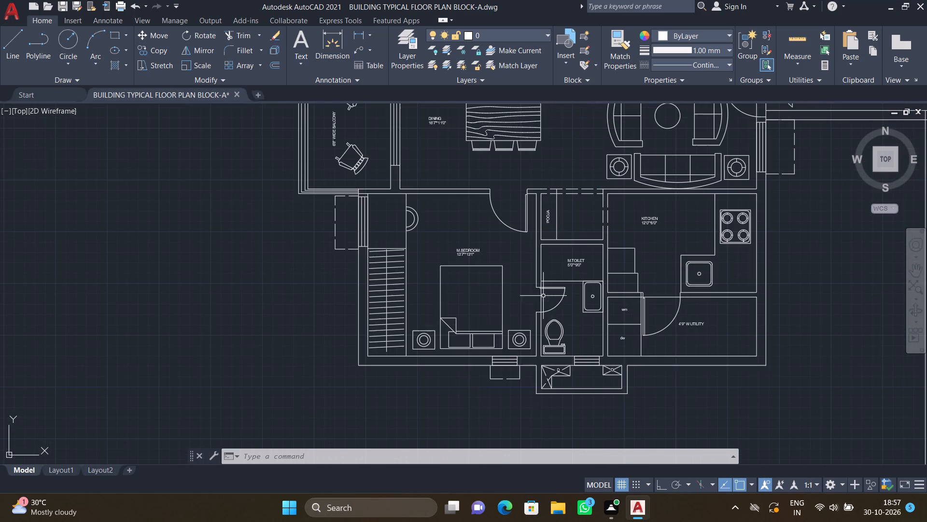
scroll(516, 306, "up", 1)
type("CO")
key("Return")
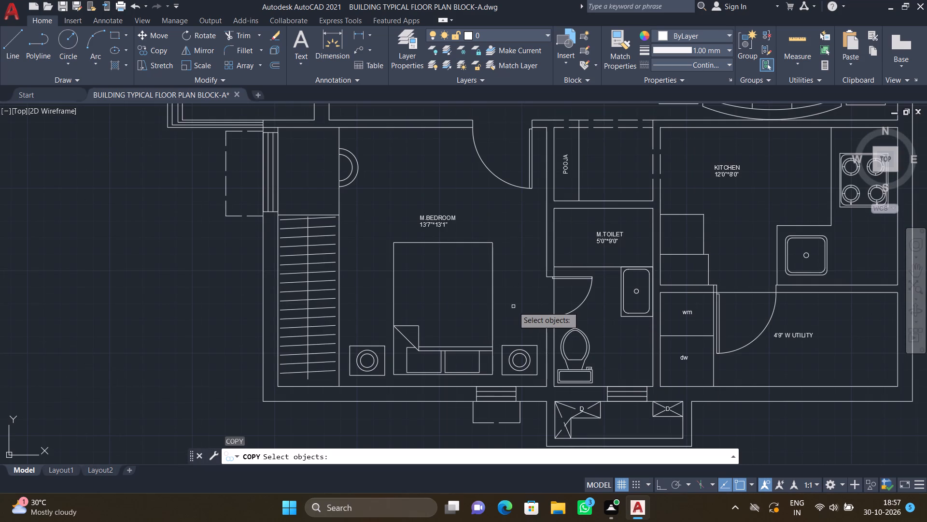
left_click(493, 279)
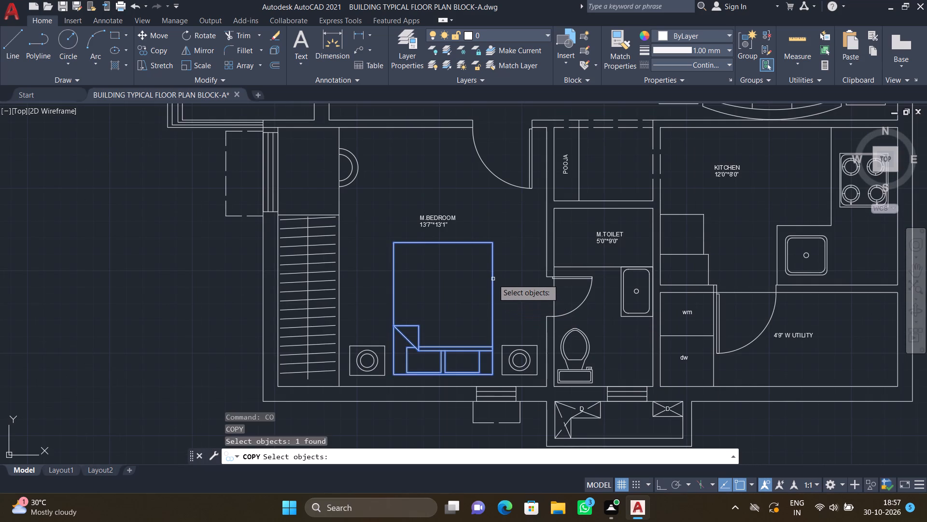
key("Return")
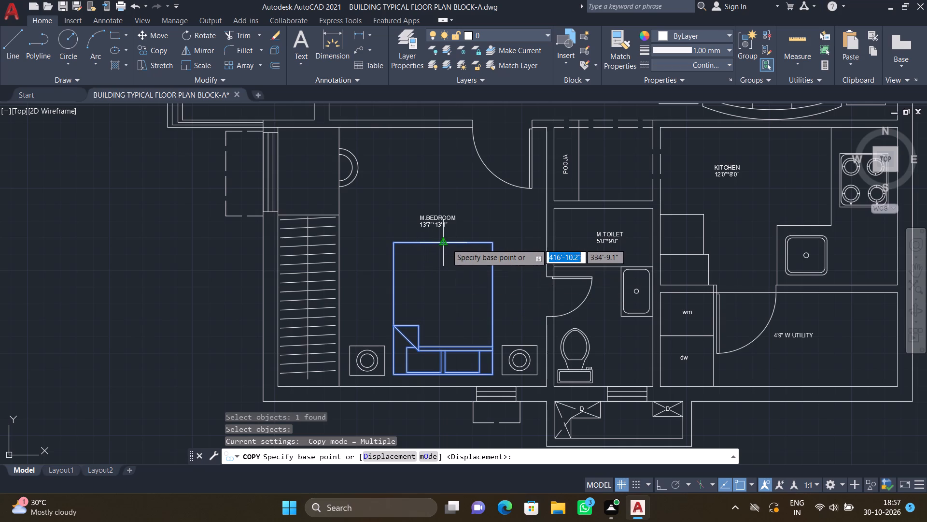
left_click(447, 244)
scroll(465, 310, "down", 2)
scroll(470, 229, "down", 3)
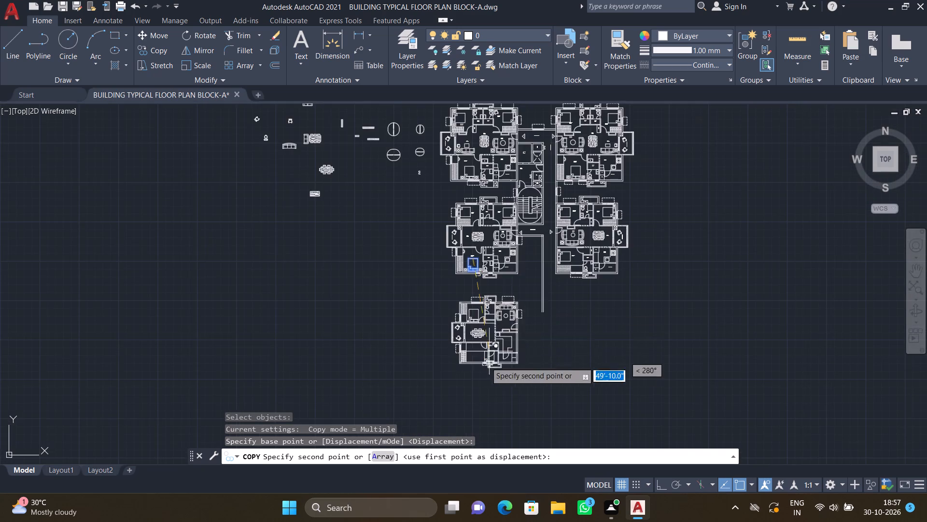
middle_click_drag(479, 279, 486, 215)
scroll(484, 291, "up", 5)
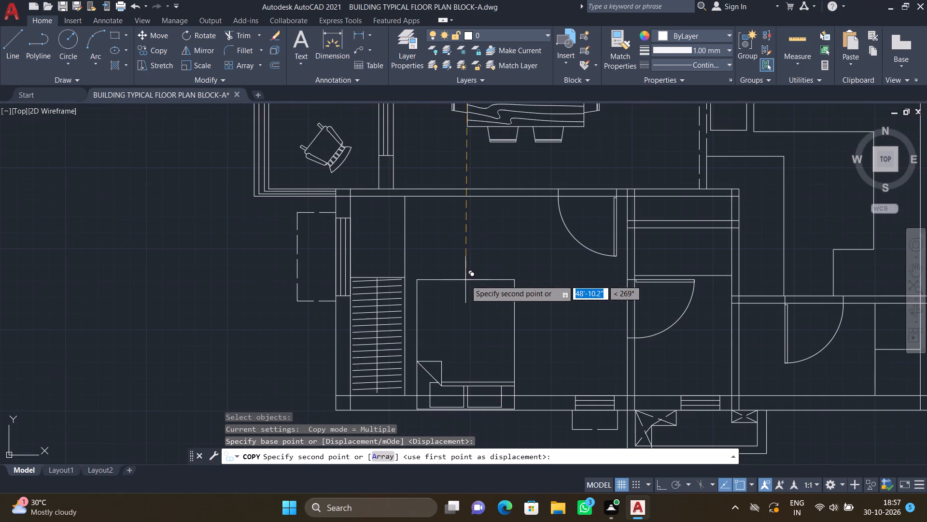
scroll(484, 261, "up", 1)
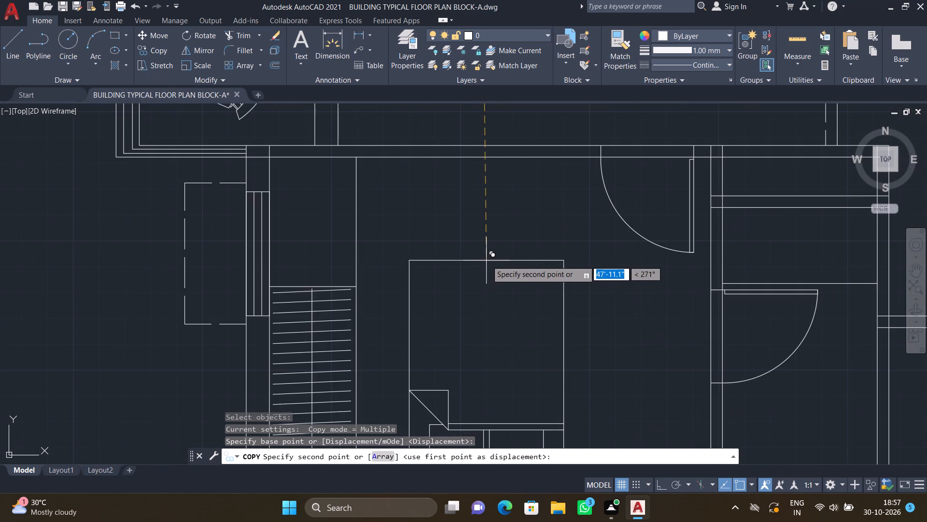
scroll(491, 261, "down", 1)
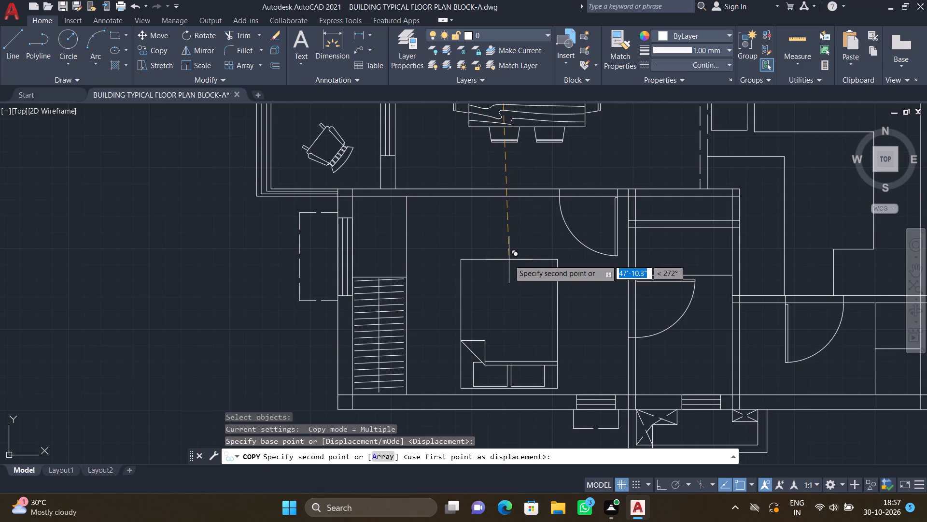
left_click(508, 259)
key("Return")
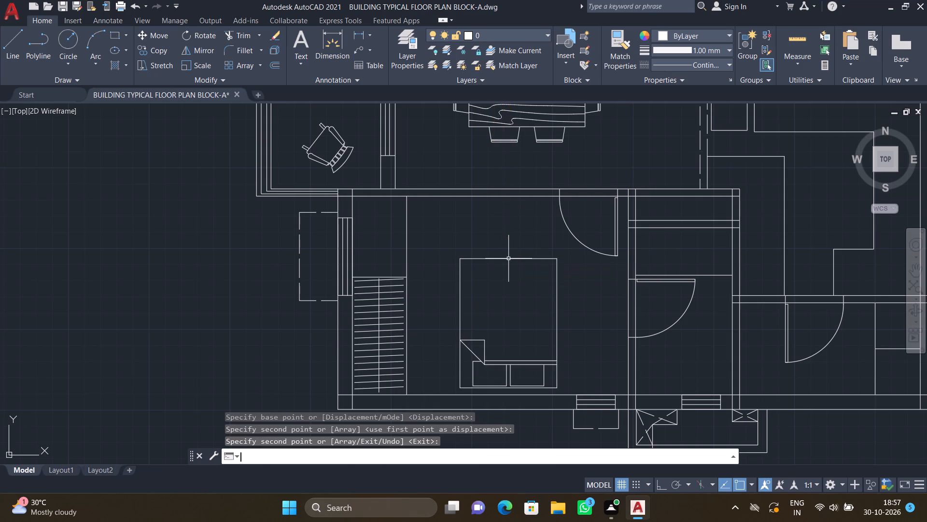
Copy the M.BEDROOM bedside table with its round lamp to between the wardrobe and the bed in the unfinished flat's lower bedroom.
scroll(496, 237, "down", 4)
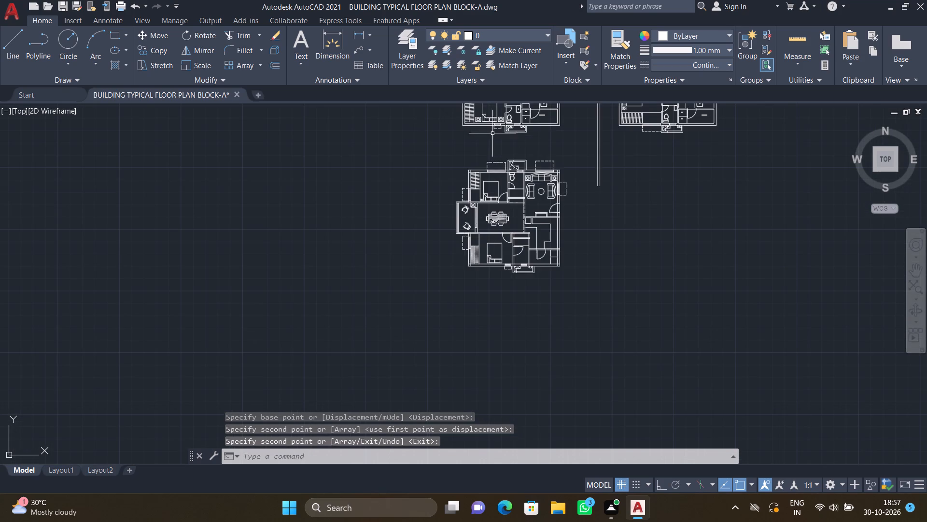
middle_click_drag(490, 212, 486, 232)
scroll(478, 132, "up", 3)
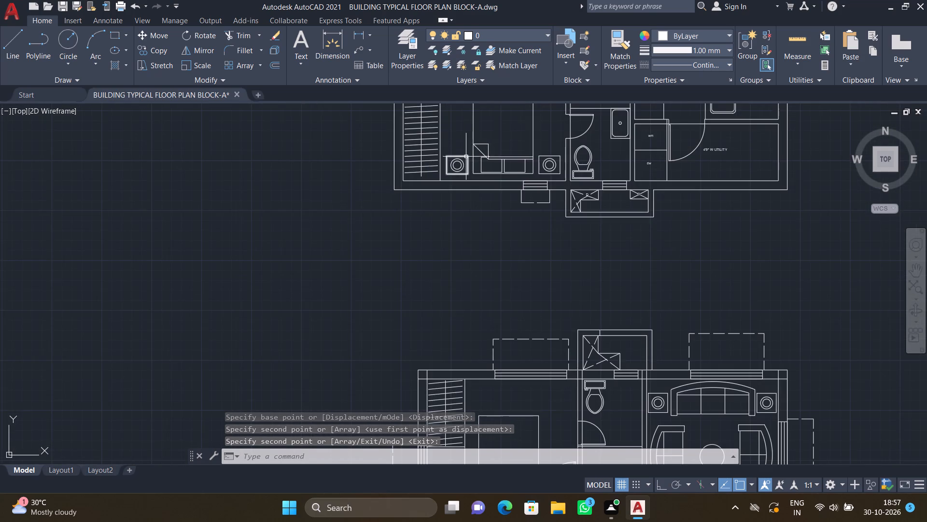
scroll(466, 157, "up", 3)
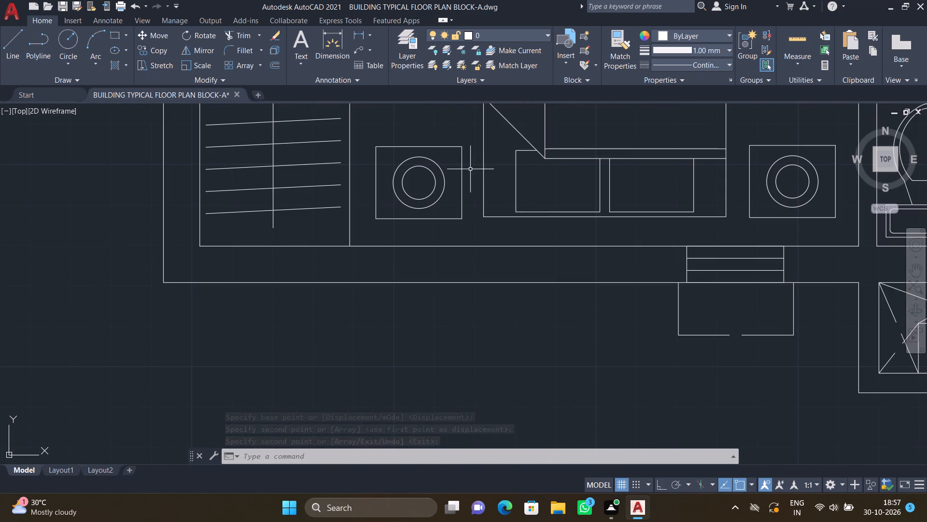
type("CO")
key("Return")
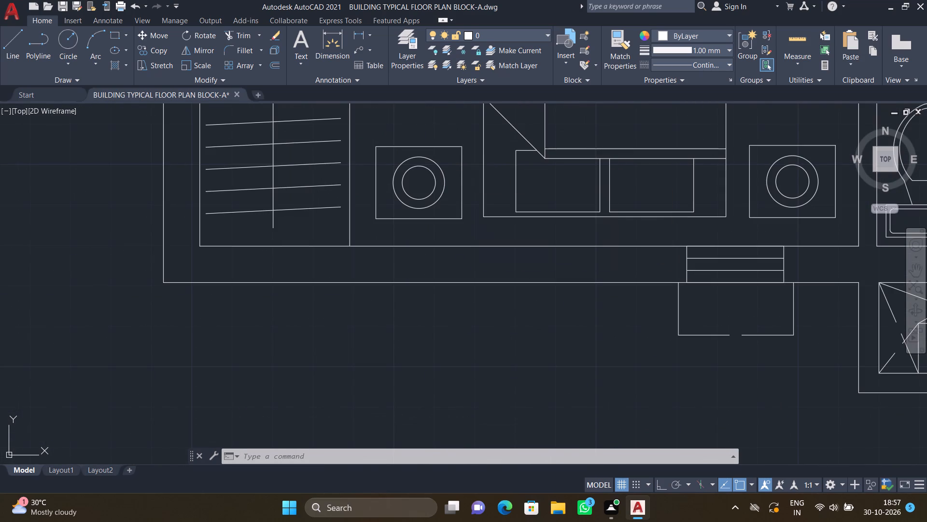
left_click(468, 227)
scroll(379, 142, "up", 2)
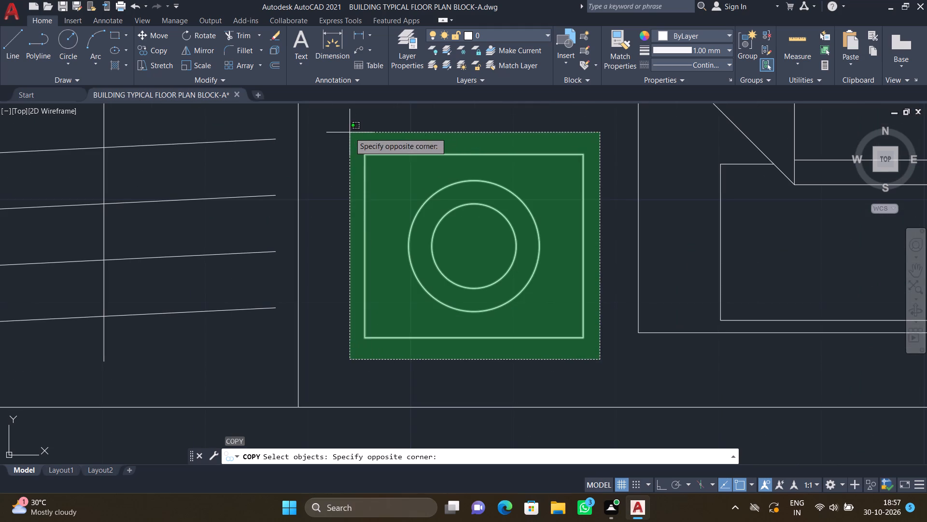
left_click(350, 132)
key("Return")
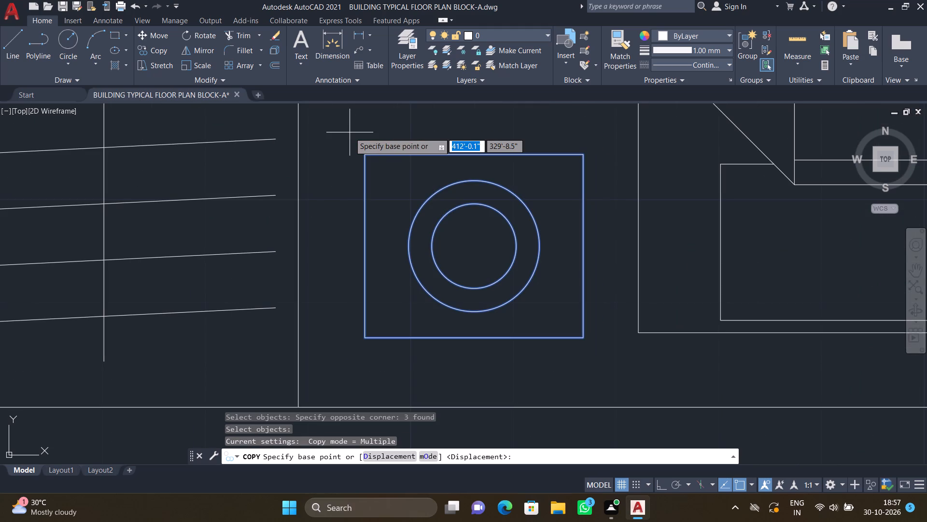
left_click(472, 153)
scroll(480, 206, "down", 6)
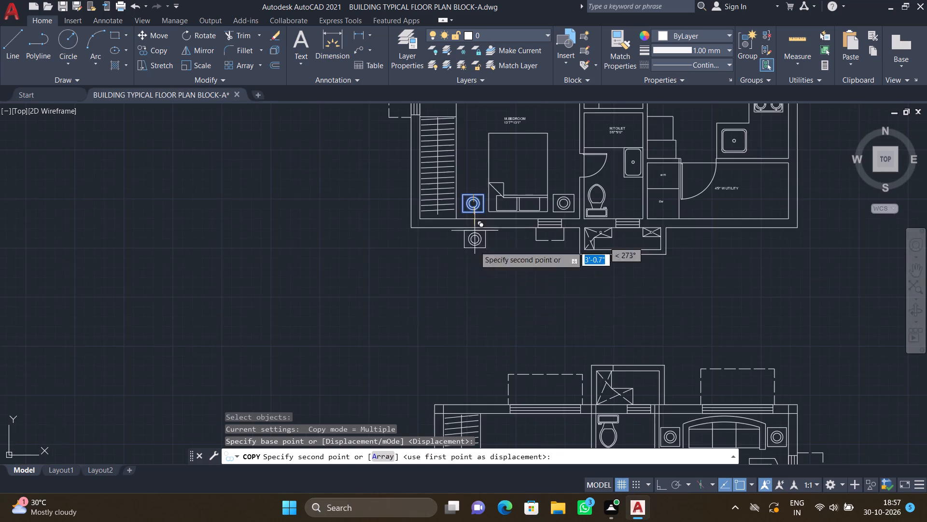
scroll(464, 157, "down", 3)
scroll(490, 378, "up", 3)
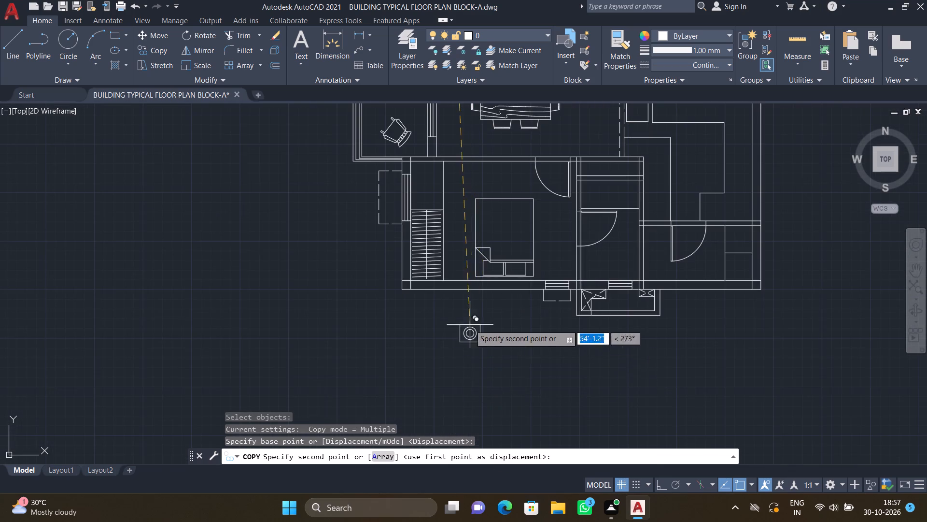
scroll(461, 257, "up", 4)
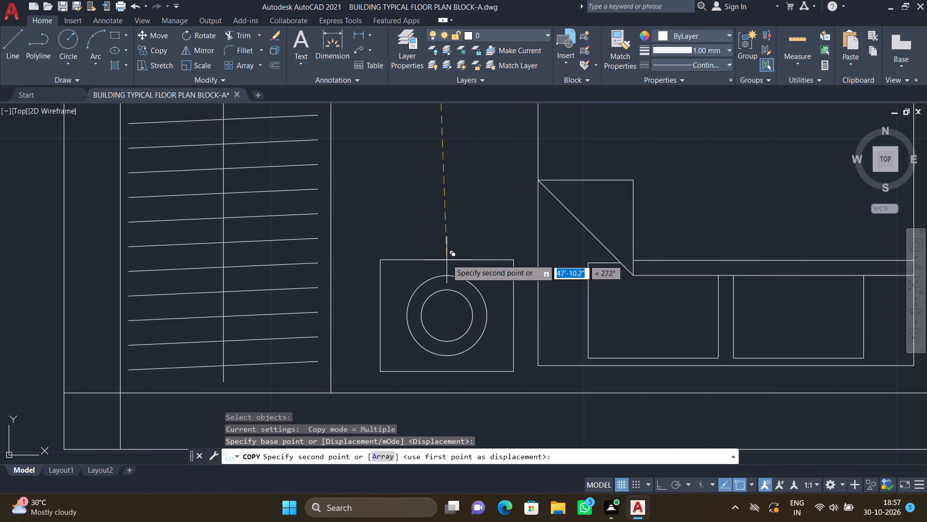
left_click(452, 256)
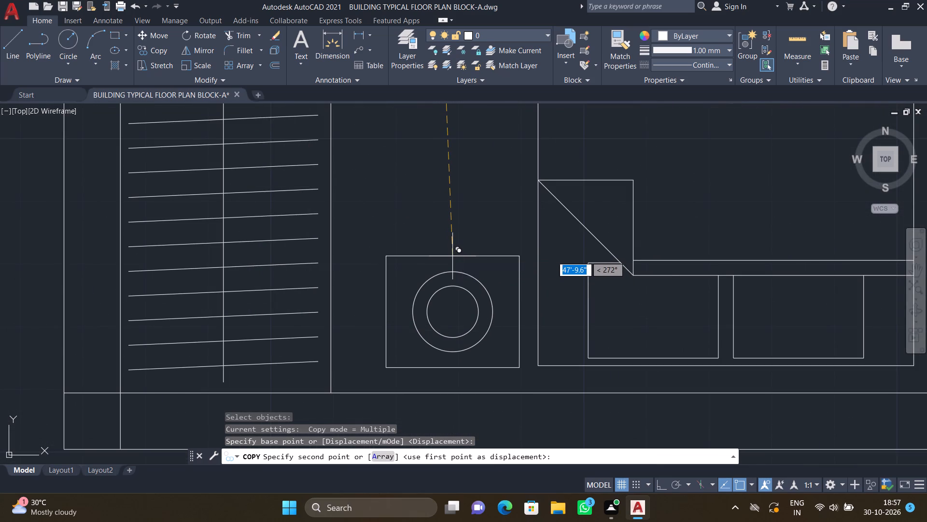
Place a second copy of the bedside table on the opposite side of the bed, nearer the toilet wall.
scroll(501, 269, "down", 2)
scroll(683, 268, "up", 1)
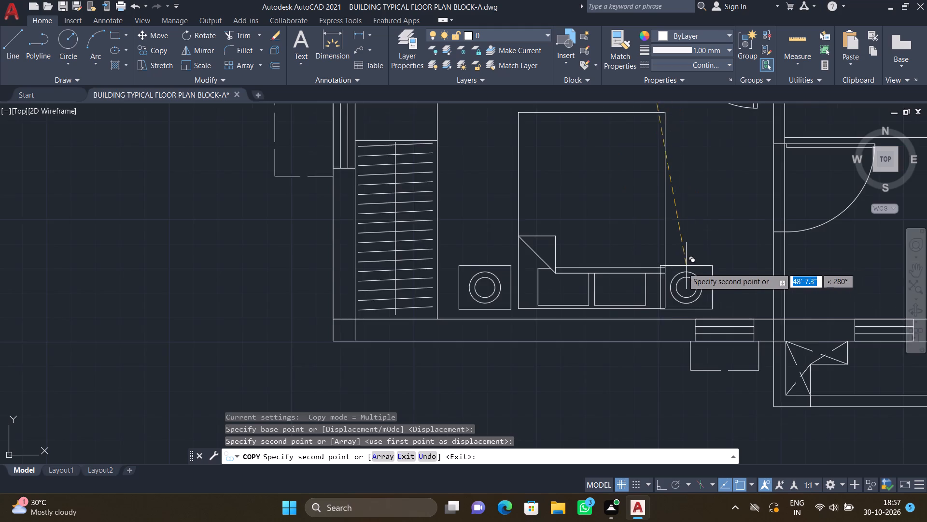
scroll(683, 268, "up", 1)
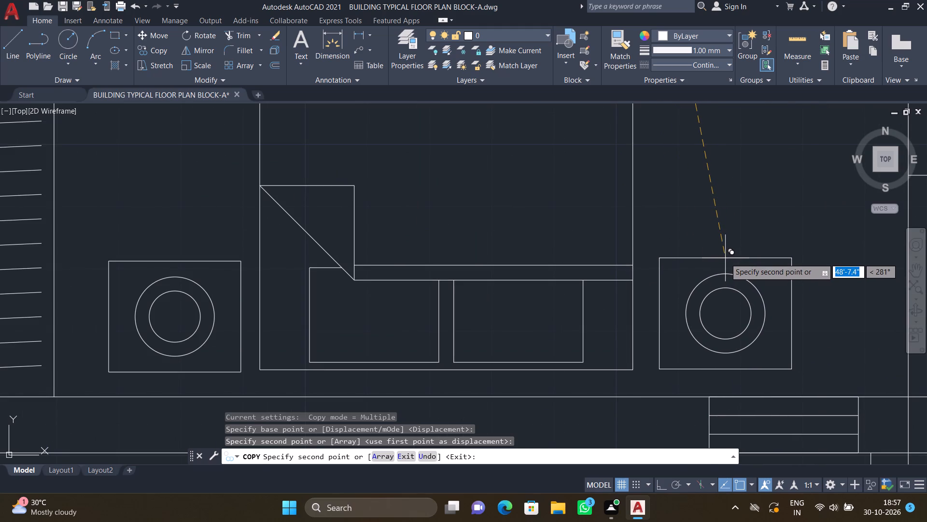
left_click(725, 258)
key("Return")
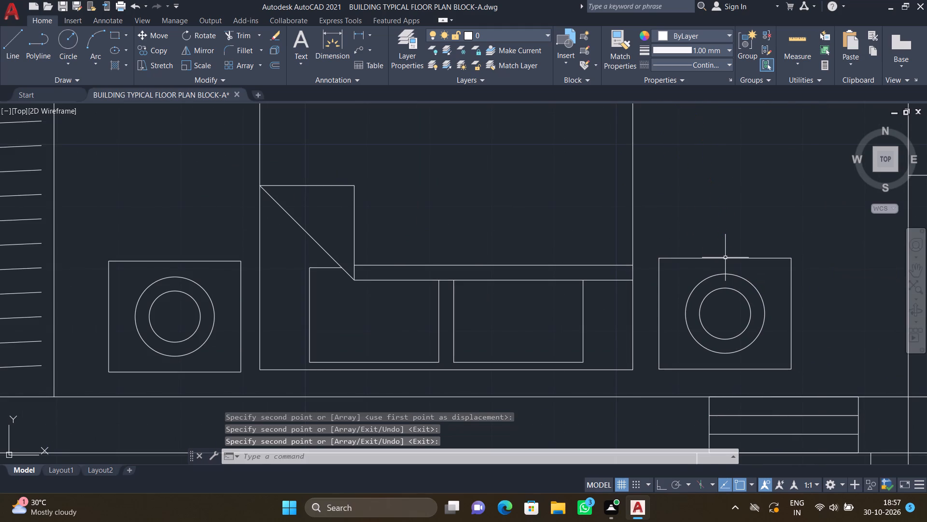
Copy the WC from the furnished flat's M.TOILET into the toilet beside the unfinished flat's lower bedroom, against the outer wall.
scroll(712, 274, "down", 3)
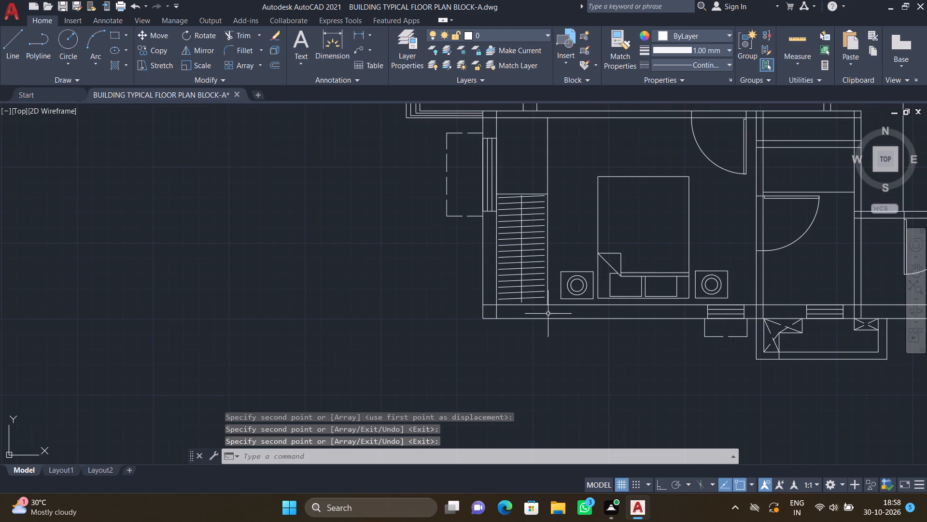
scroll(499, 327, "down", 4)
scroll(549, 160, "up", 3)
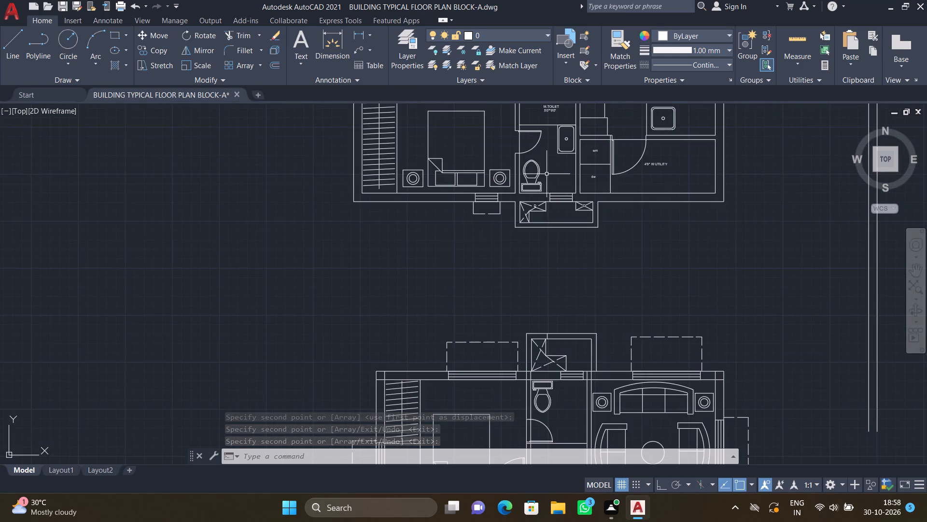
scroll(547, 174, "up", 2)
type("CO")
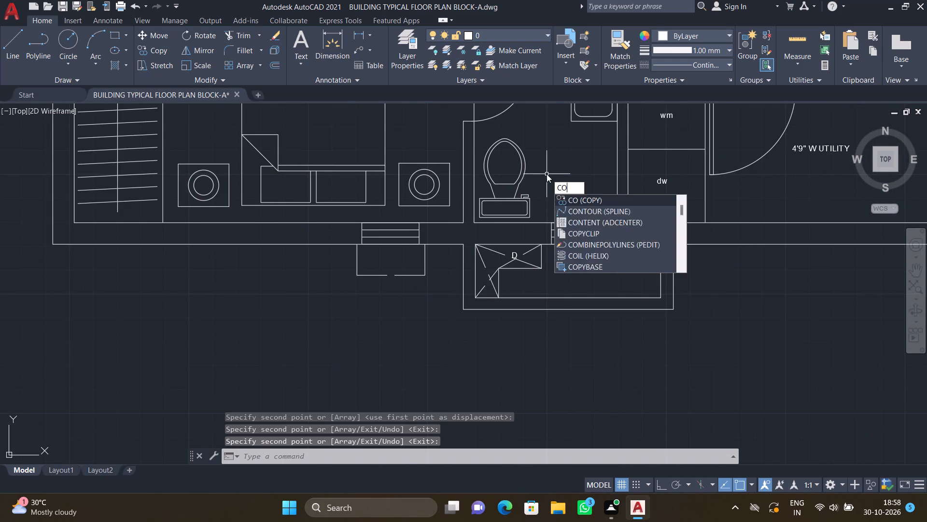
key("Return")
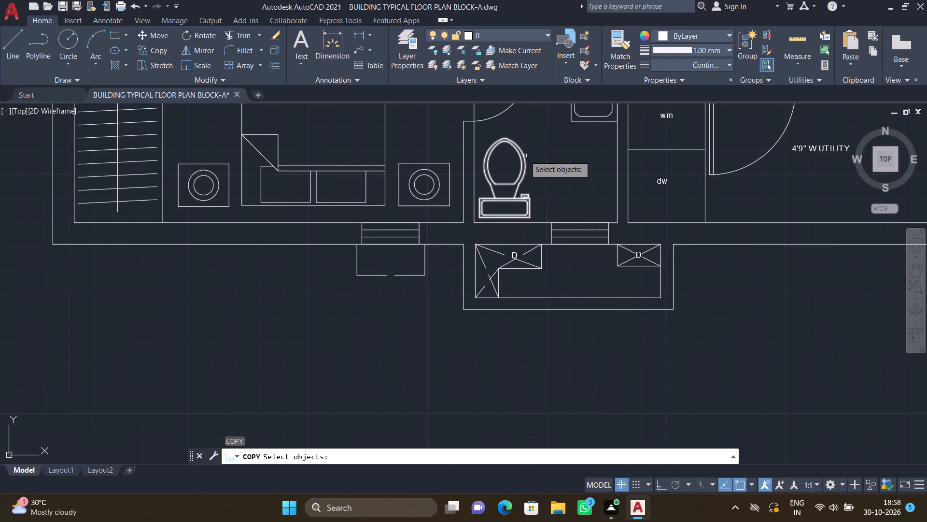
left_click(525, 156)
key("Return")
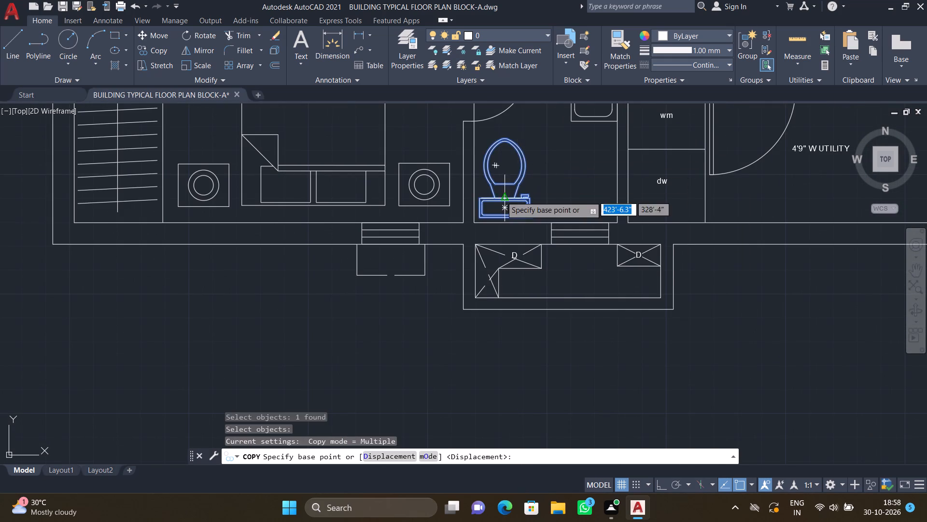
scroll(506, 208, "up", 2)
left_click(495, 231)
scroll(512, 289, "down", 3)
middle_click_drag(532, 372, 489, 178)
scroll(489, 181, "down", 2)
middle_click_drag(486, 353, 499, 204)
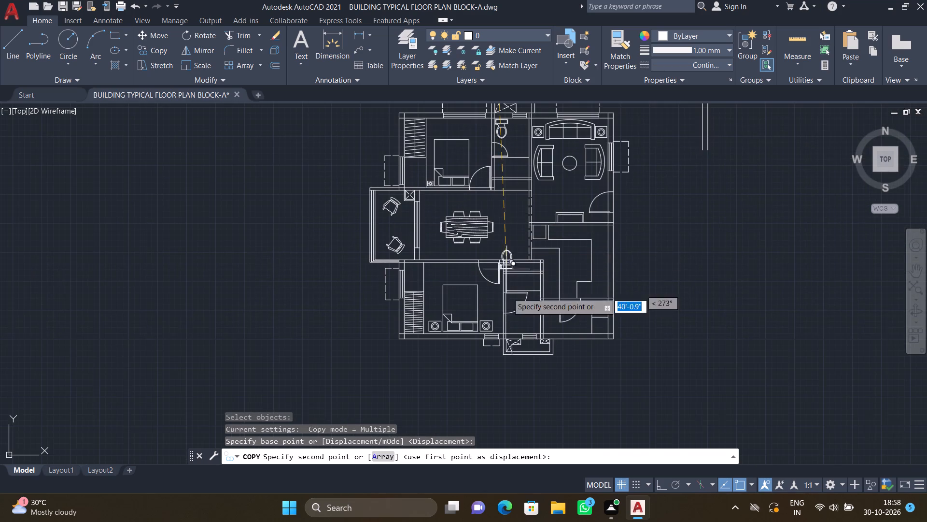
scroll(510, 333, "up", 5)
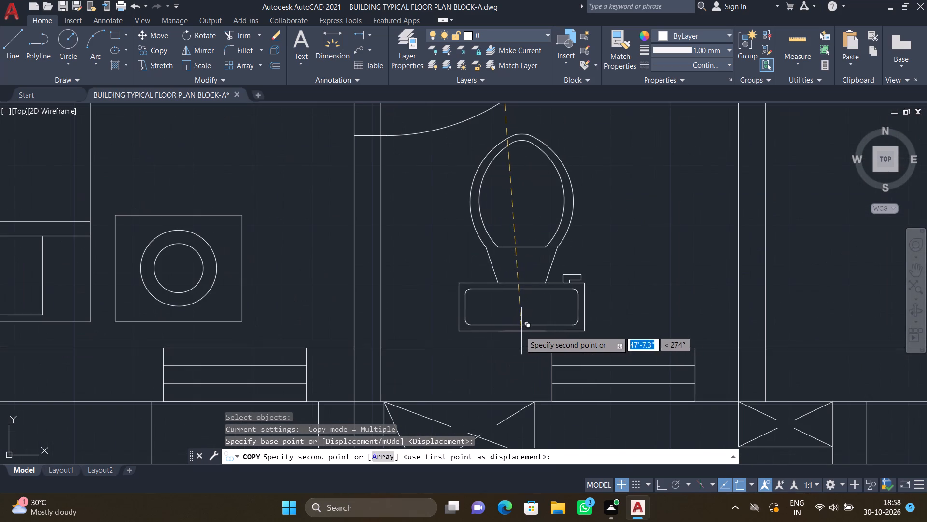
left_click(457, 333)
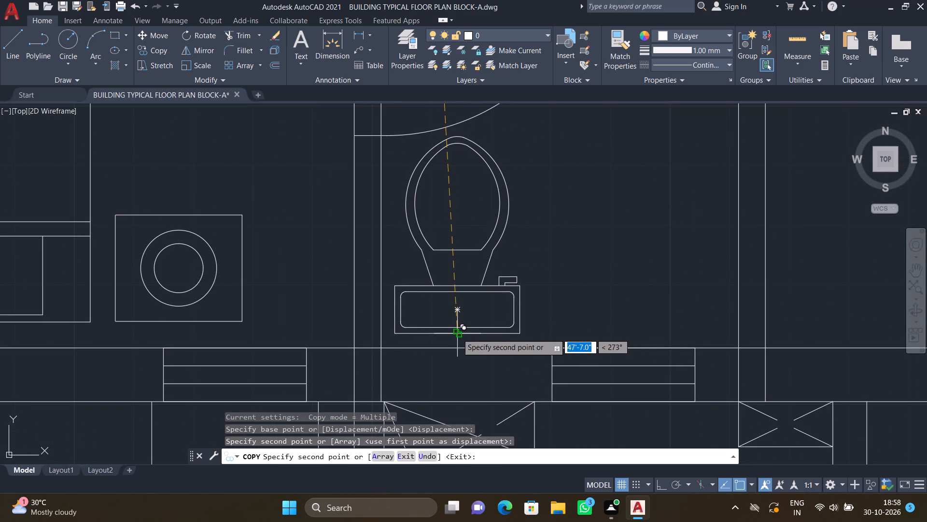
key("Return")
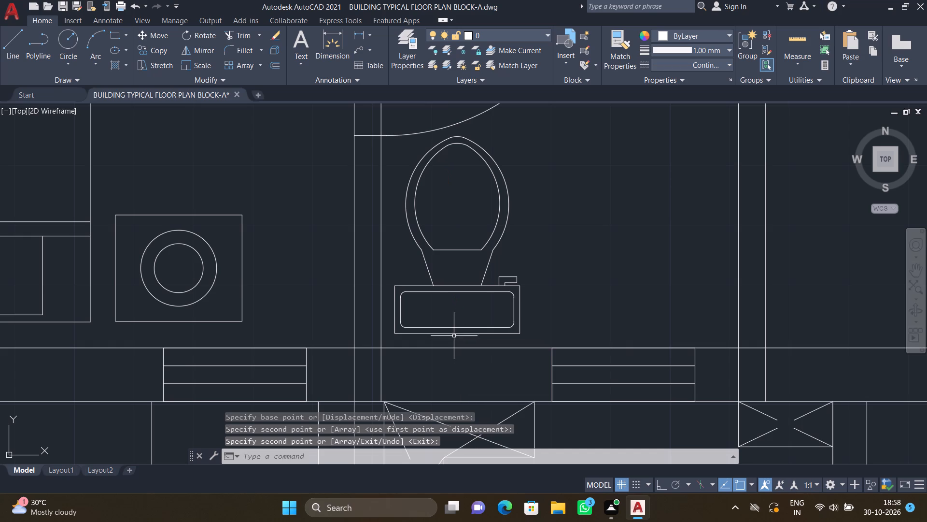
Copy the sink from the furnished flat's KITCHEN onto the counter beside the utility wall in the unfinished flat's kitchen.
scroll(454, 335, "down", 3)
scroll(468, 278, "down", 2)
middle_click_drag(447, 237, 479, 285)
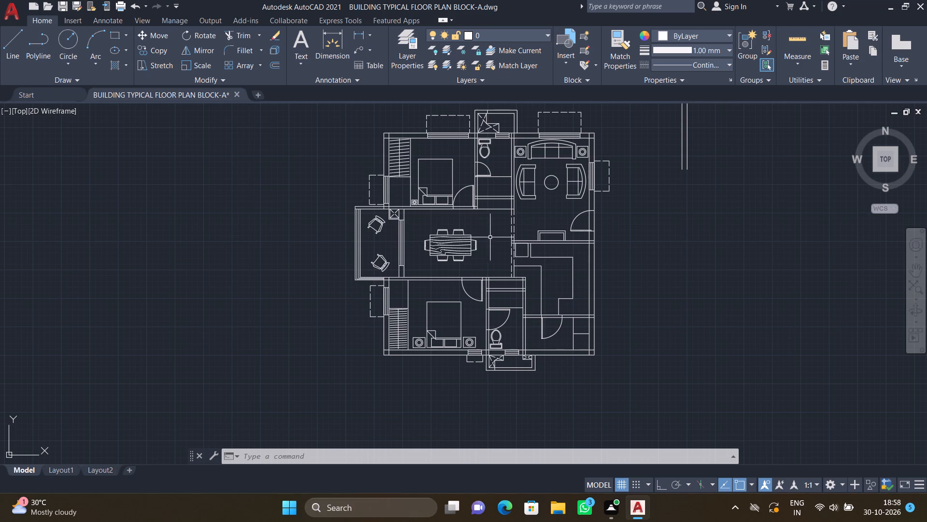
scroll(497, 239, "down", 1)
scroll(501, 192, "down", 1)
middle_click_drag(507, 179, 496, 253)
scroll(514, 197, "up", 5)
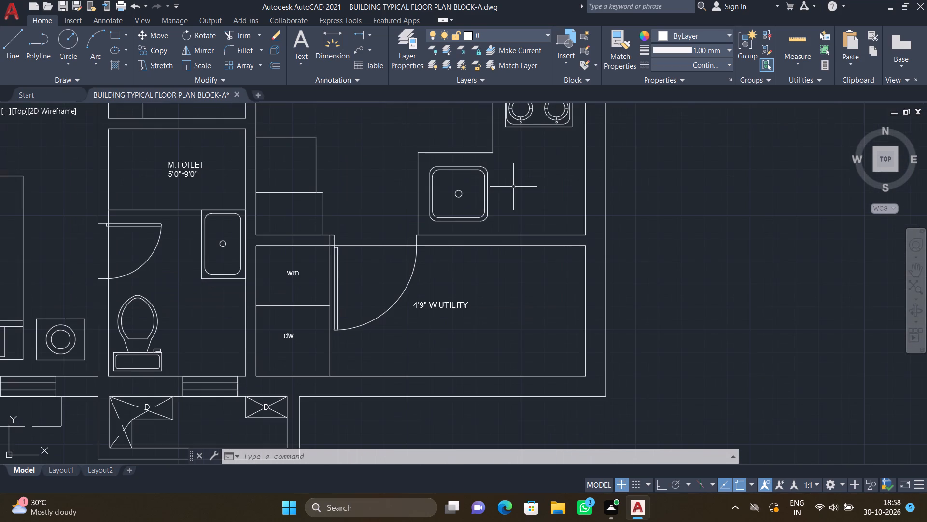
key("c")
key("o")
key("Return")
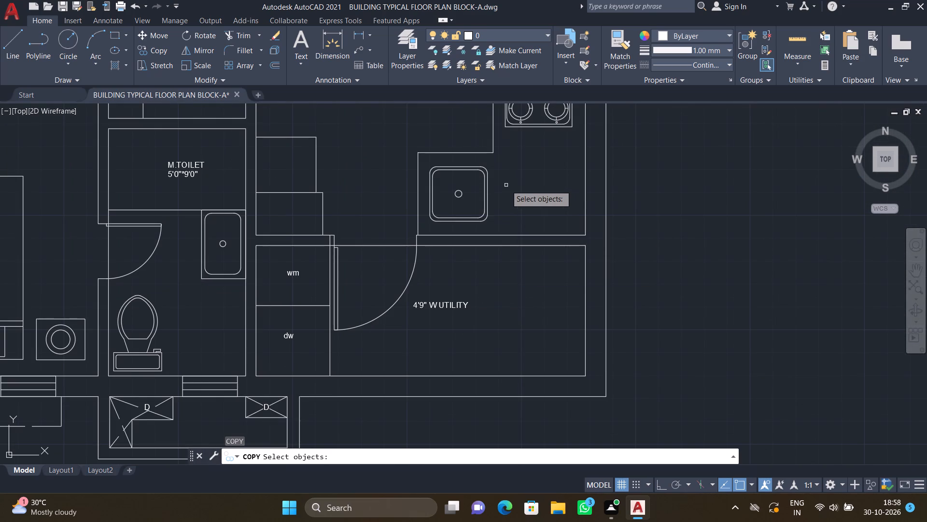
scroll(496, 204, "up", 1)
left_click(494, 211)
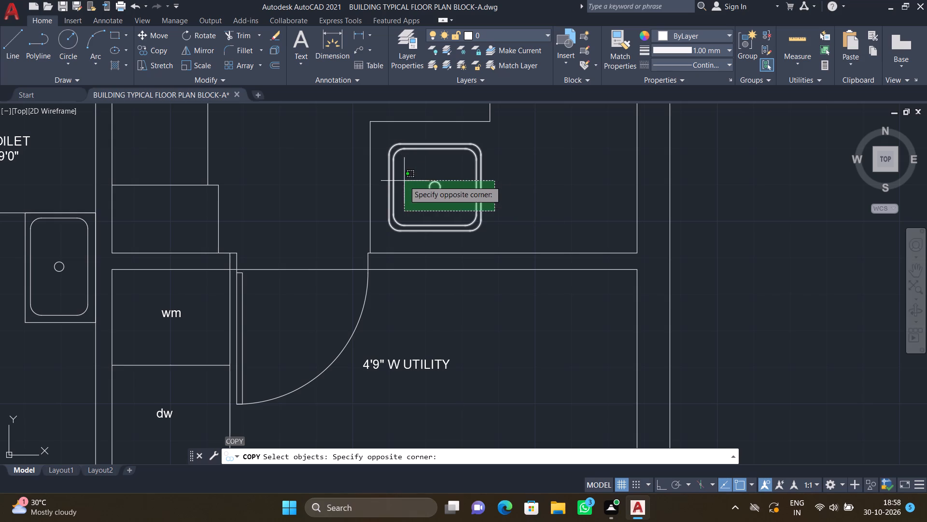
scroll(392, 170, "up", 1)
left_click(378, 156)
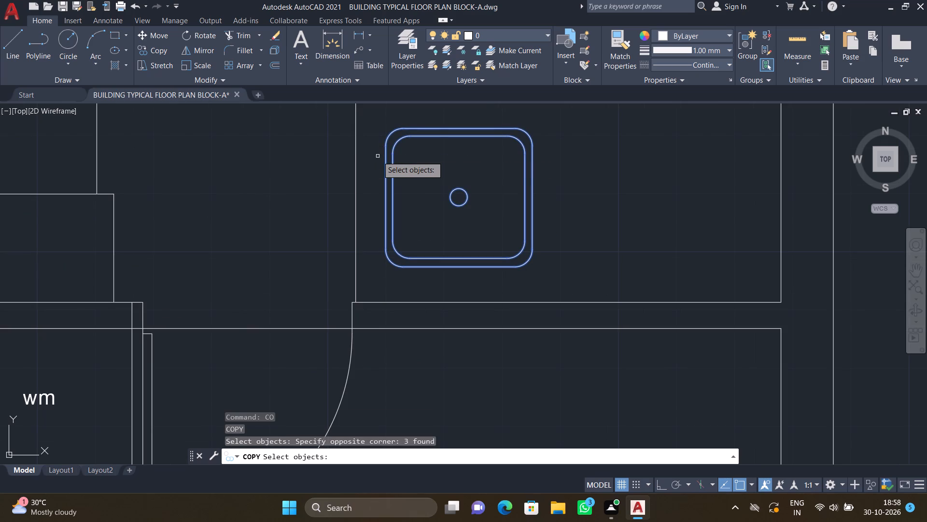
key("Return")
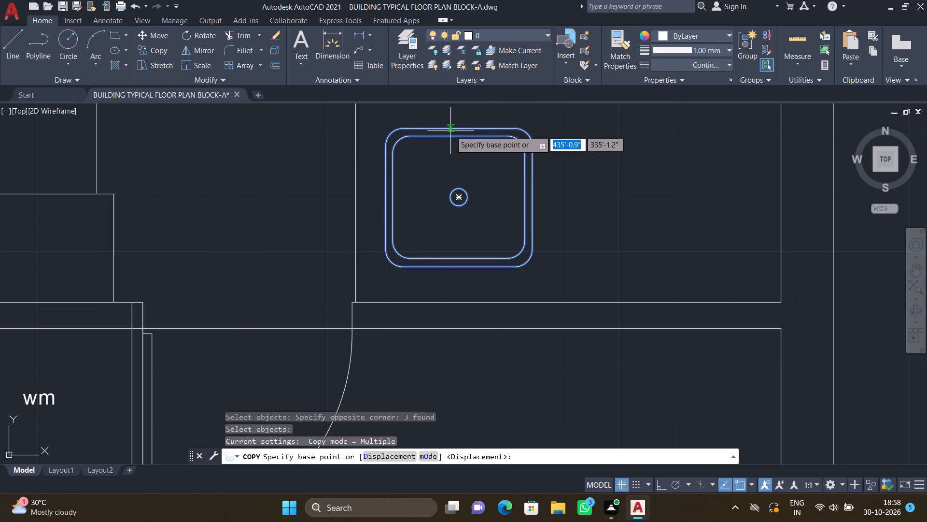
left_click(454, 129)
scroll(464, 190, "down", 3)
middle_click_drag(456, 249, 464, 203)
scroll(471, 208, "down", 3)
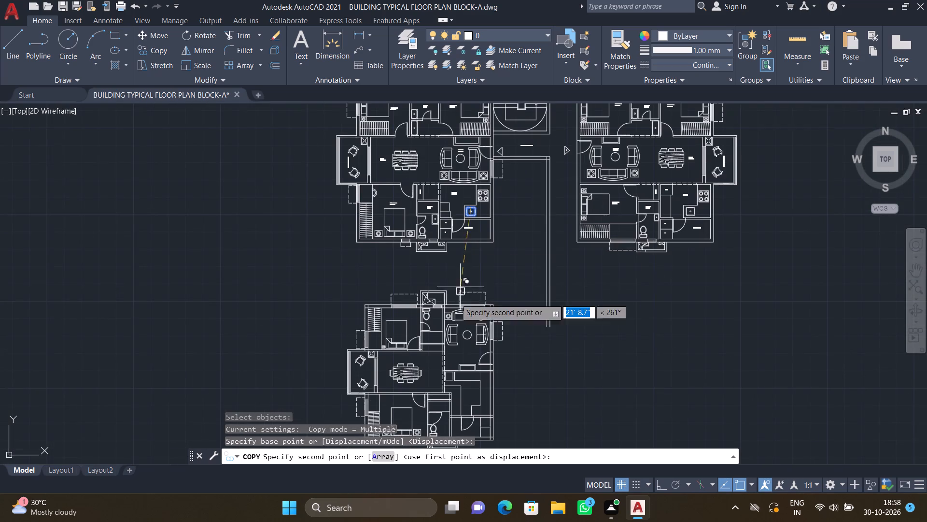
middle_click_drag(480, 173, 484, 160)
middle_click_drag(486, 318, 493, 202)
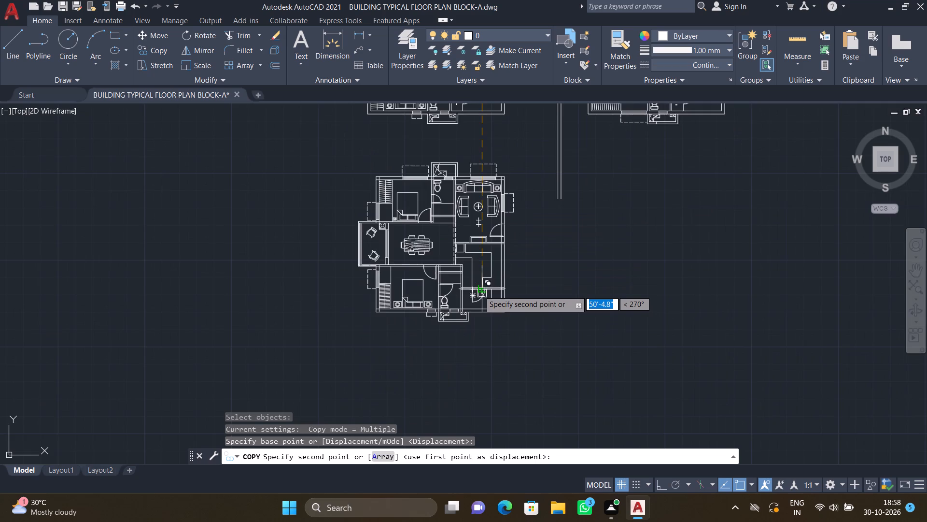
scroll(479, 290, "up", 2)
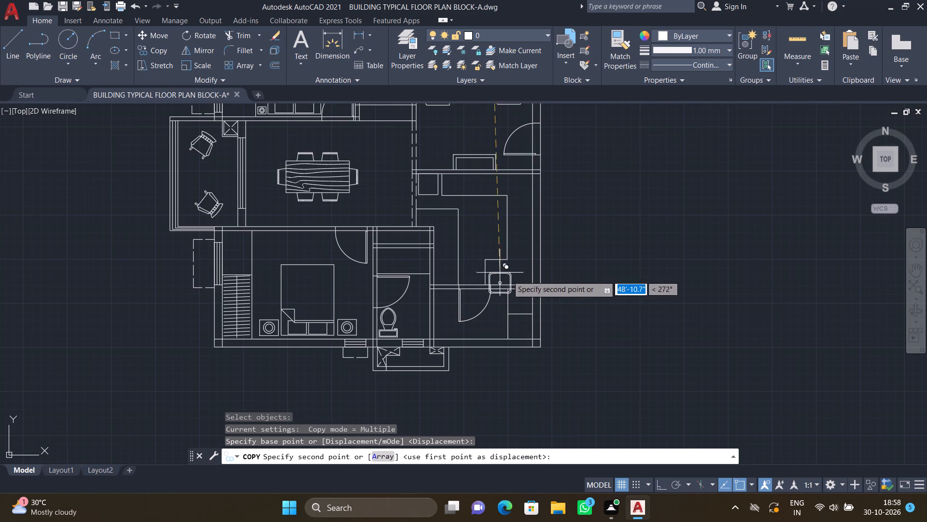
scroll(509, 277, "up", 3)
scroll(478, 235, "up", 1)
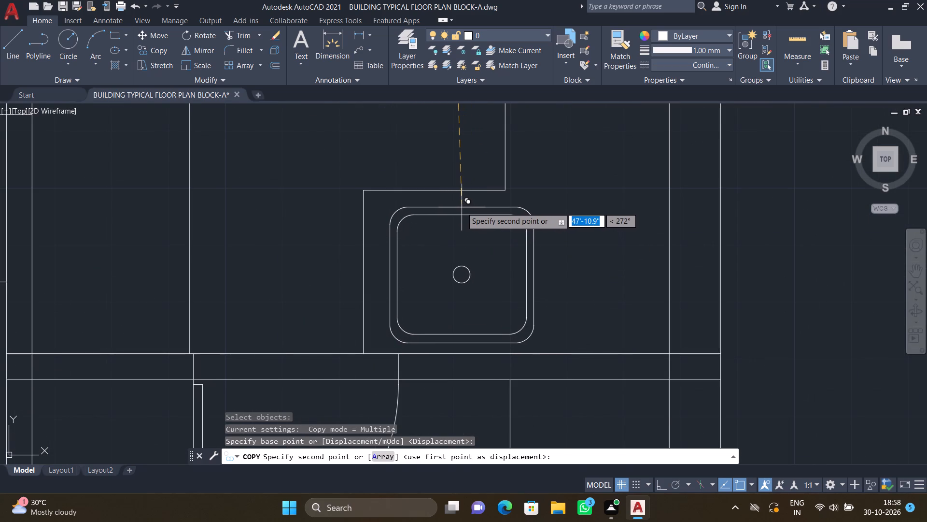
left_click(461, 207)
key("Return")
Copy the four-burner hob from the furnished flat's KITCHEN to a spot just outside the unfinished flat's kitchen, beyond the outer wall.
scroll(463, 209, "down", 4)
middle_click_drag(485, 174, 485, 272)
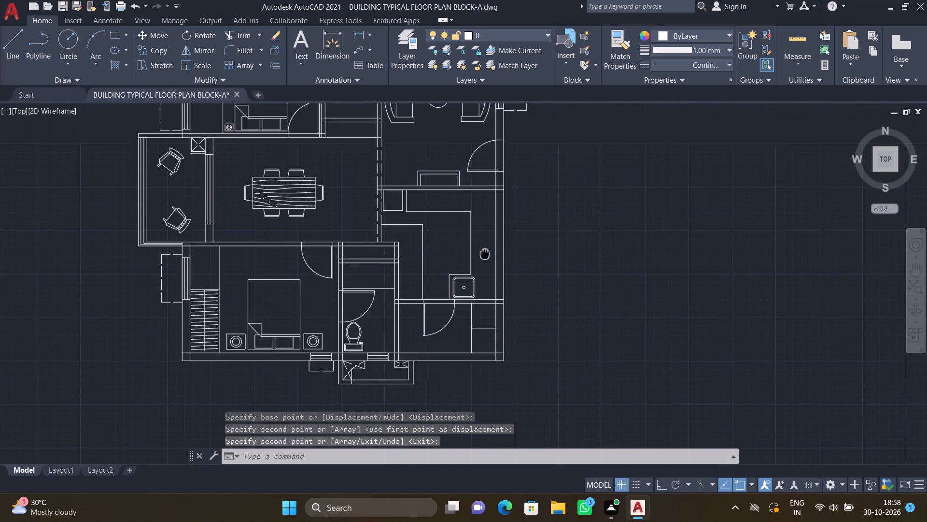
middle_click_drag(485, 272, 485, 302)
scroll(479, 285, "down", 2)
middle_click_drag(476, 185, 477, 202)
middle_click_drag(477, 220, 472, 310)
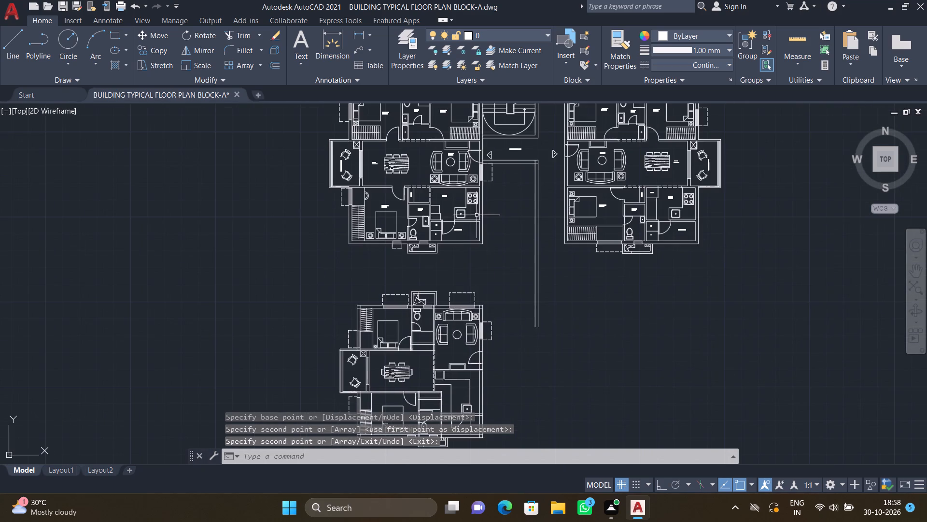
scroll(476, 198, "up", 5)
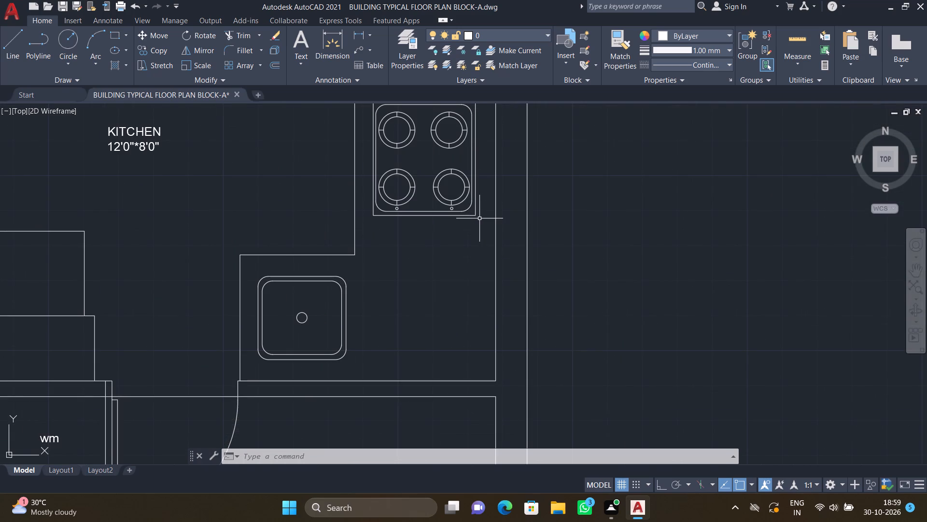
type("CO")
key("Return")
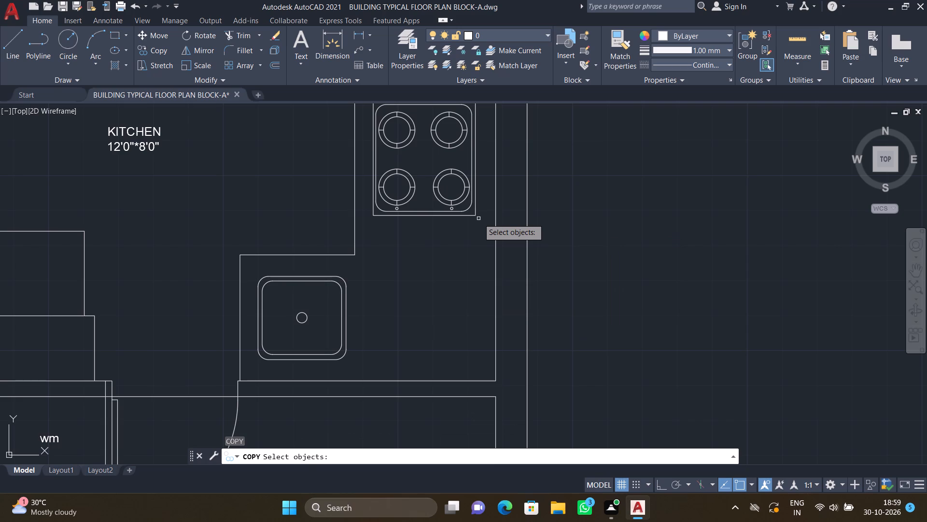
scroll(478, 224, "down", 1)
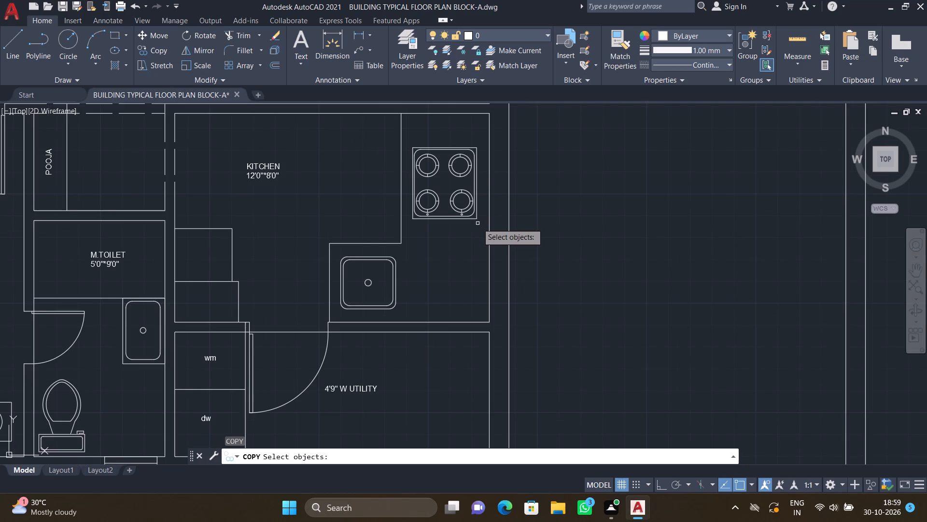
left_click(478, 225)
scroll(405, 143, "up", 1)
left_click(409, 136)
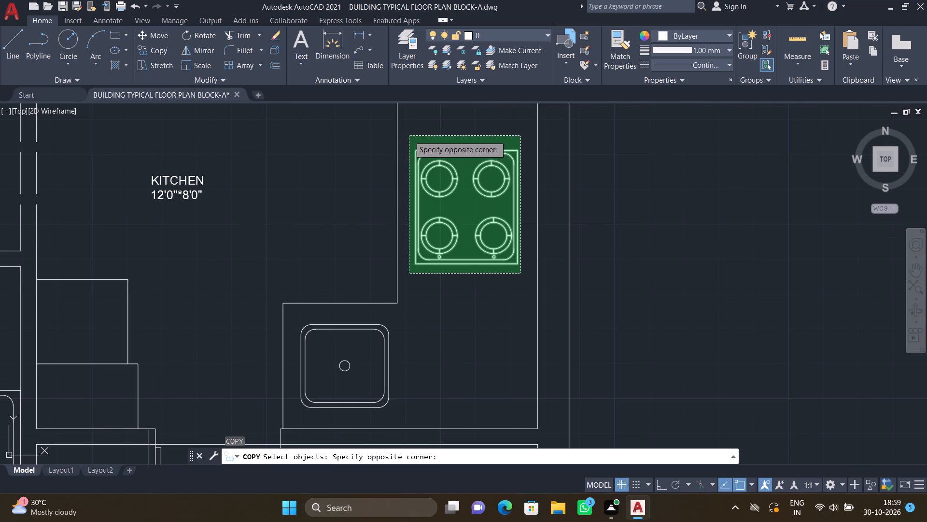
key("Return")
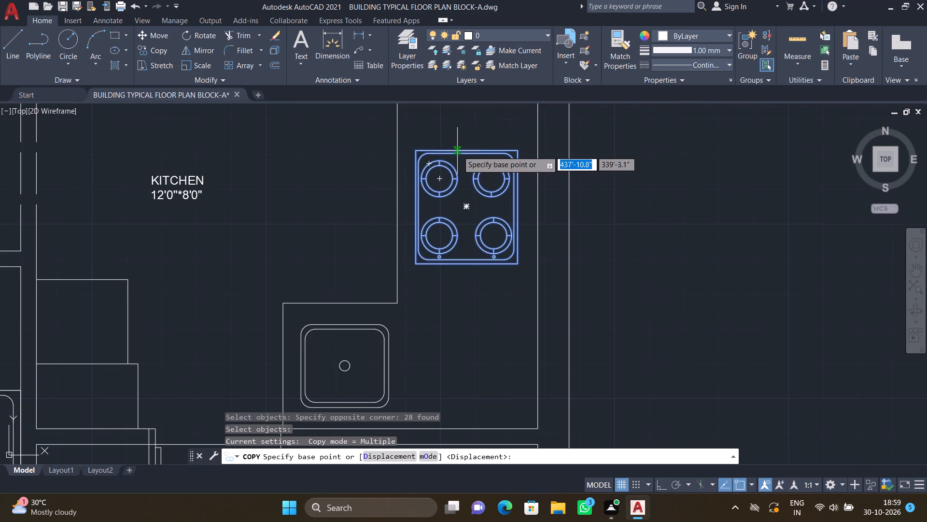
left_click(459, 150)
scroll(569, 266, "down", 1)
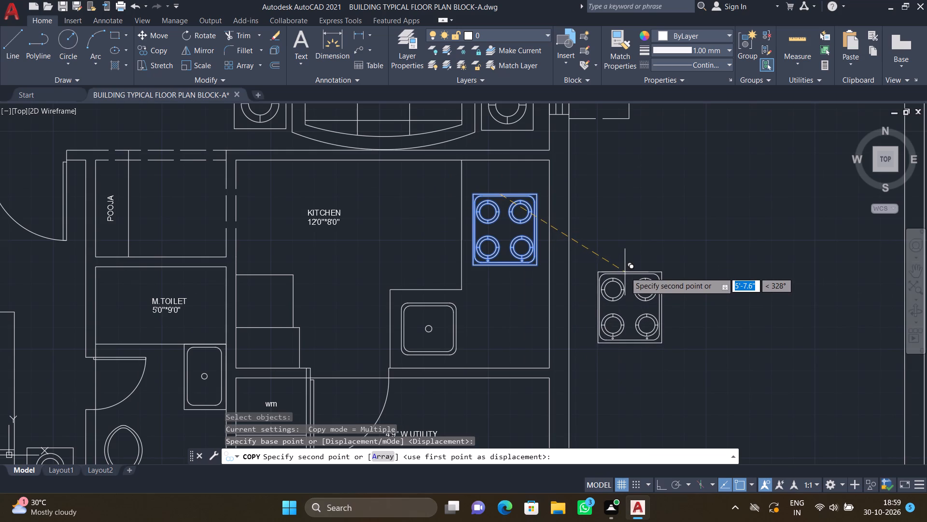
scroll(641, 274, "down", 2)
middle_click_drag(574, 203, 509, 129)
scroll(511, 132, "down", 2)
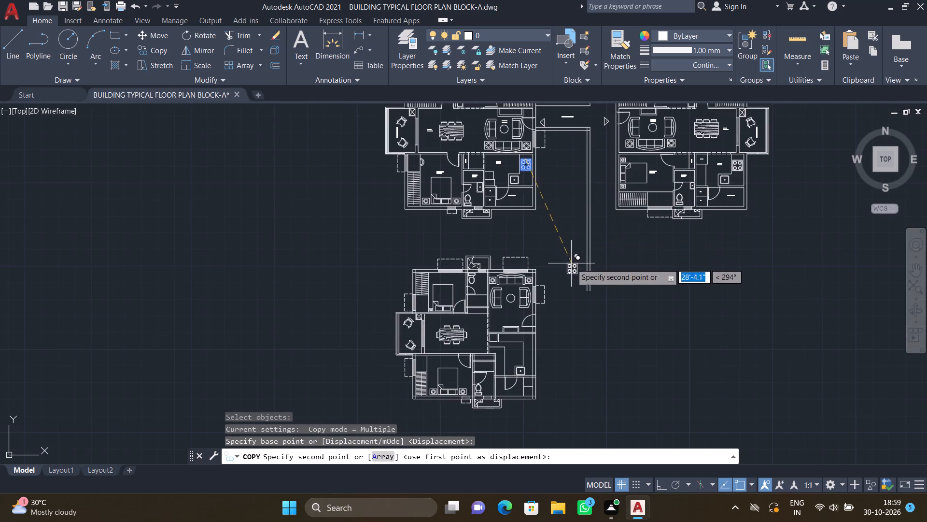
middle_click_drag(501, 331, 514, 289)
scroll(546, 309, "up", 2)
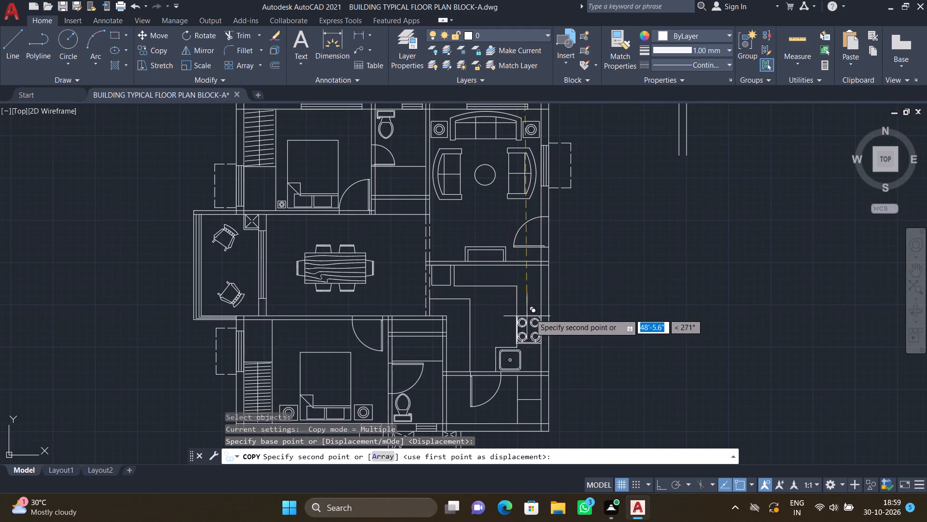
scroll(532, 313, "up", 4)
scroll(500, 286, "down", 2)
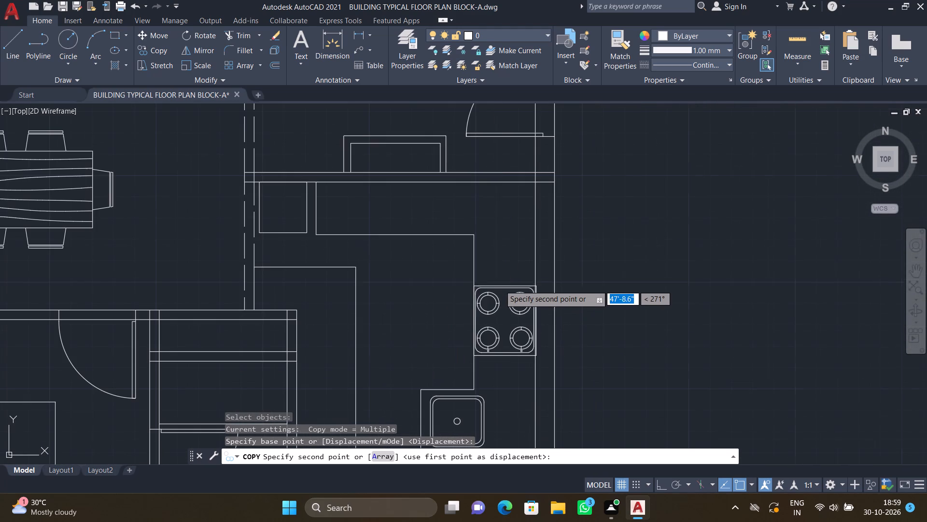
scroll(504, 286, "up", 2)
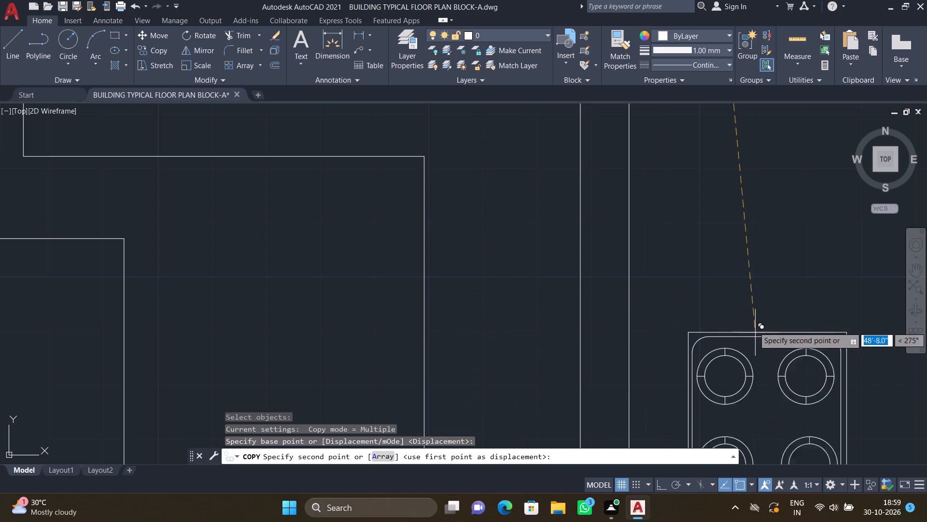
left_click(744, 290)
key("Return")
Delete the counter's long front edge line running parallel to the outer wall in the unfinished flat's kitchen.
scroll(608, 216, "down", 4)
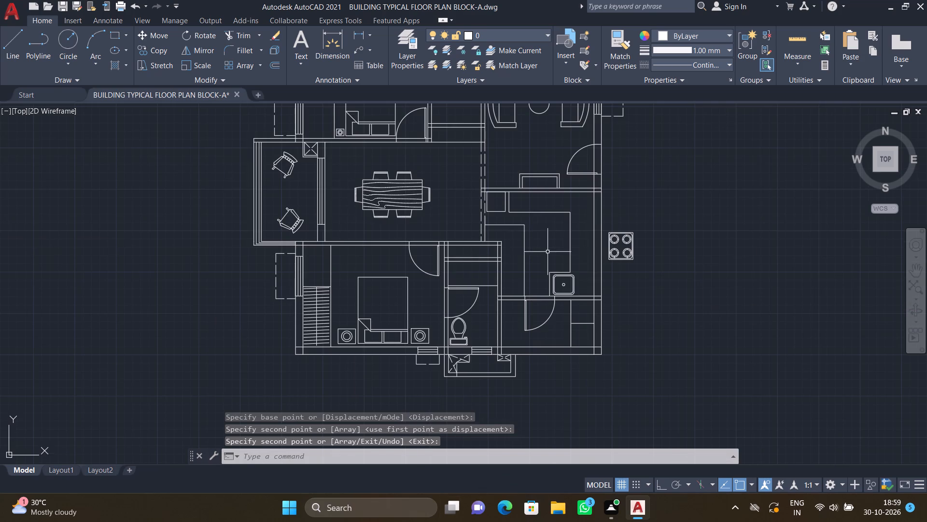
scroll(562, 285, "up", 4)
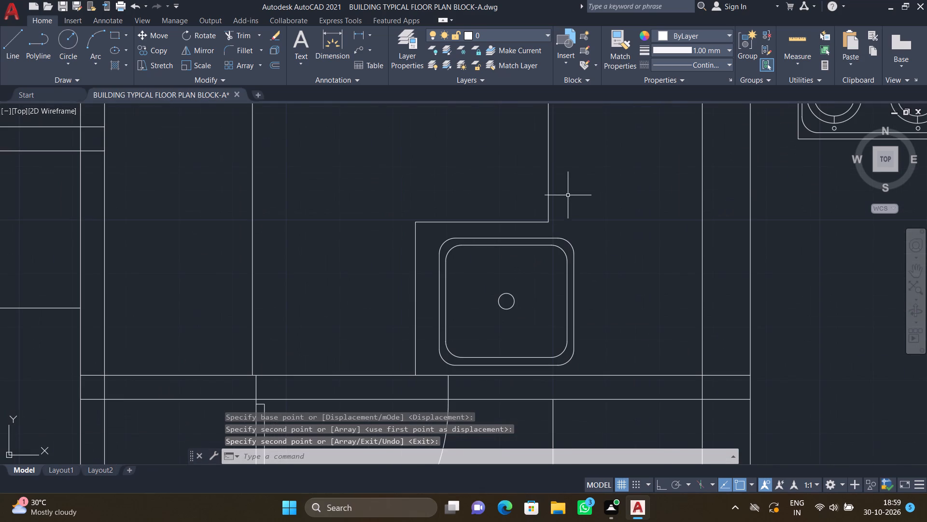
scroll(551, 190, "down", 2)
left_click(549, 174)
key("Delete")
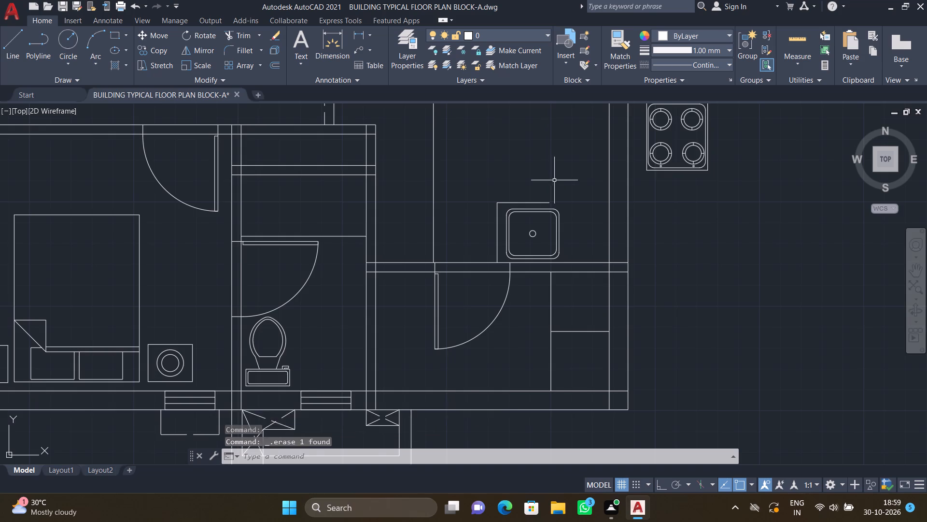
With Ortho on, draw a new counter front edge about 6' long, farther from the outer wall, down to the sink counter's edge.
scroll(546, 170, "down", 3)
scroll(541, 146, "up", 2)
key("l")
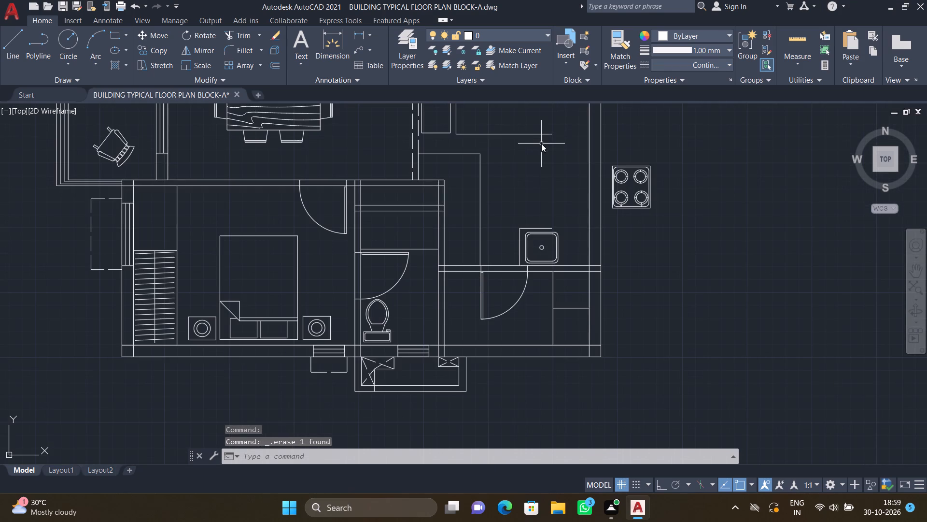
key("Return")
scroll(543, 136, "up", 2)
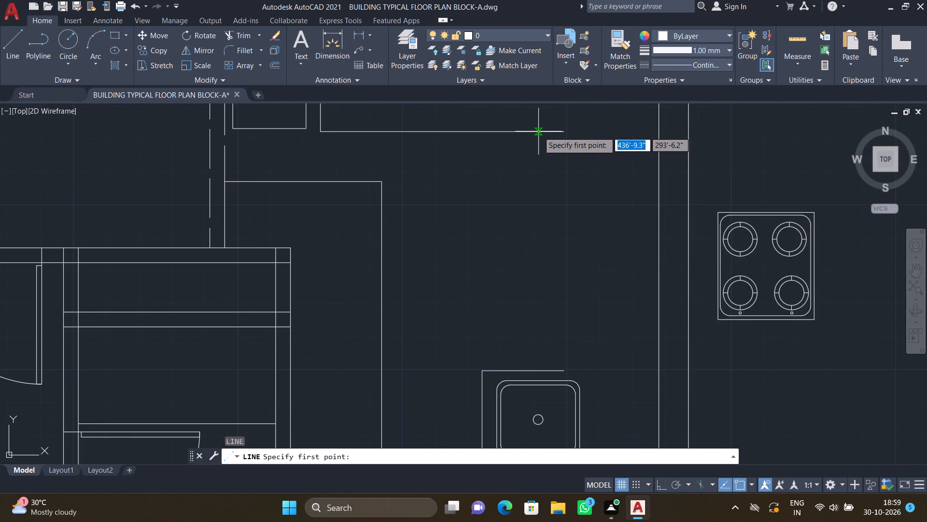
left_click_drag(541, 131, 543, 136)
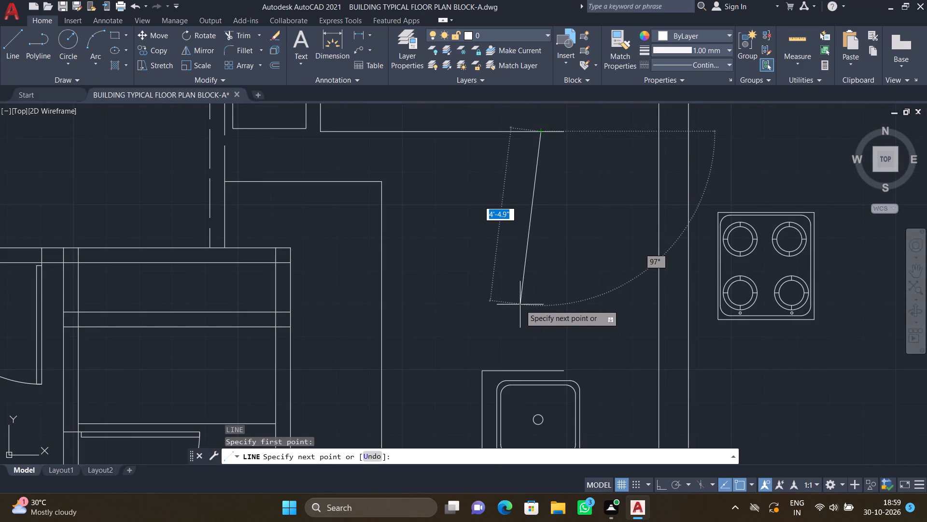
key("F8")
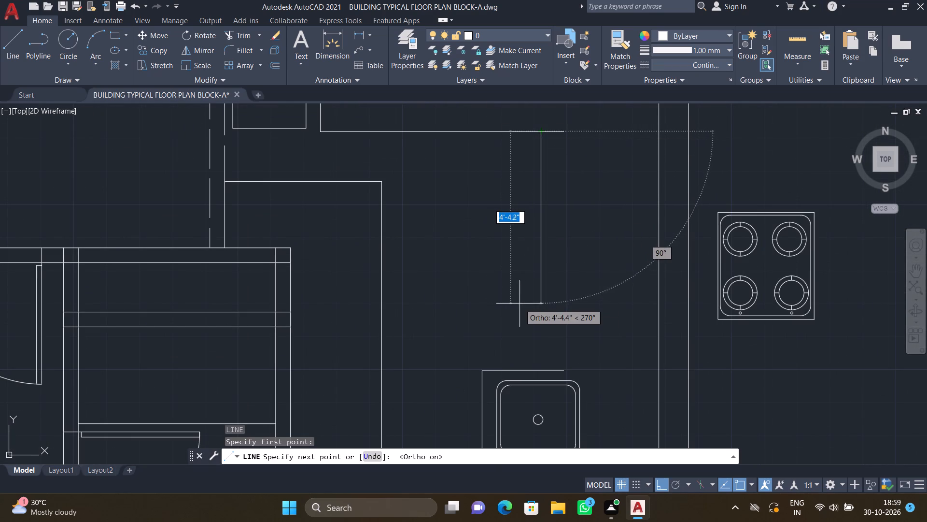
scroll(552, 361, "up", 1)
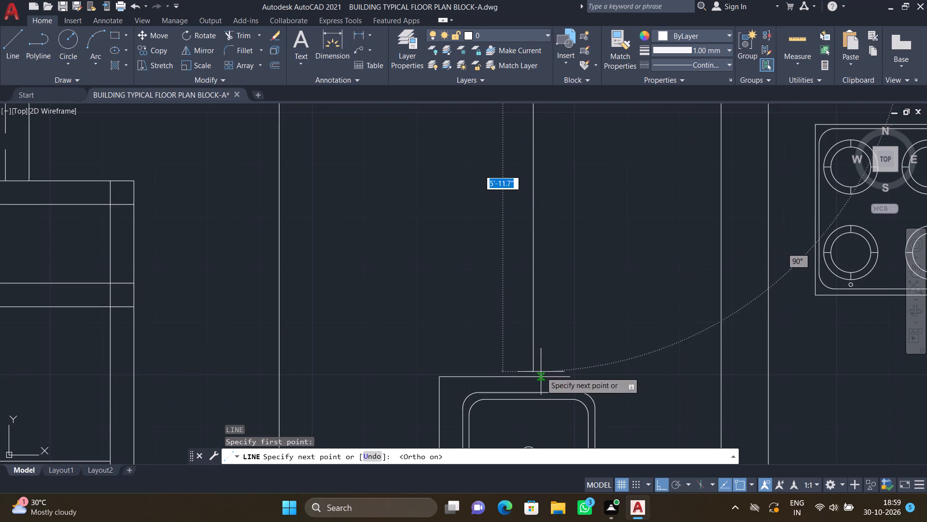
left_click(534, 377)
key("Return")
Trim the two counter edge lines where they overhang the new front edge, at its far corner and above the sink.
scroll(540, 361, "down", 2)
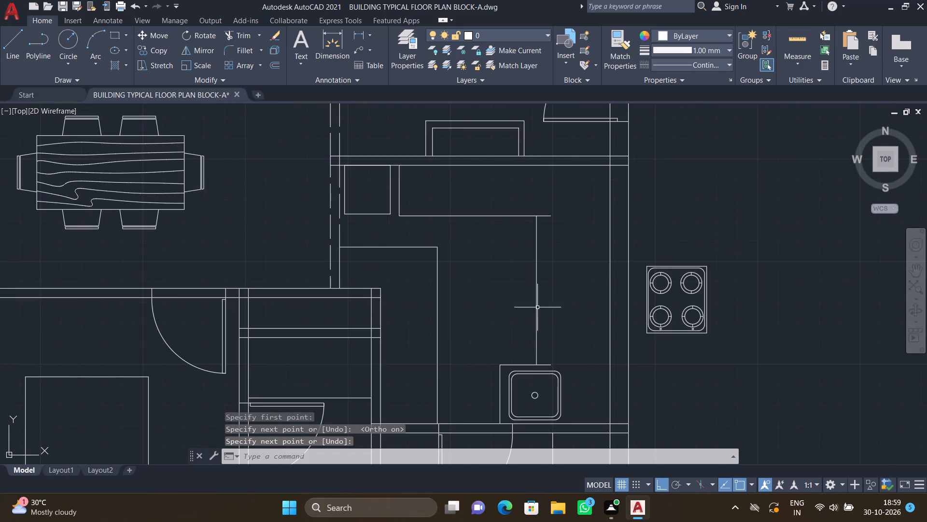
scroll(544, 243, "up", 1)
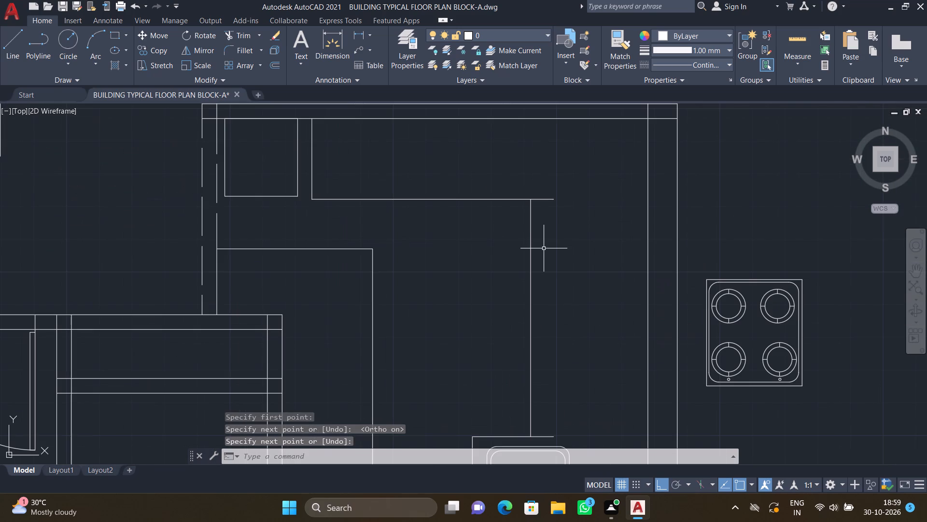
type("TR")
key("Return")
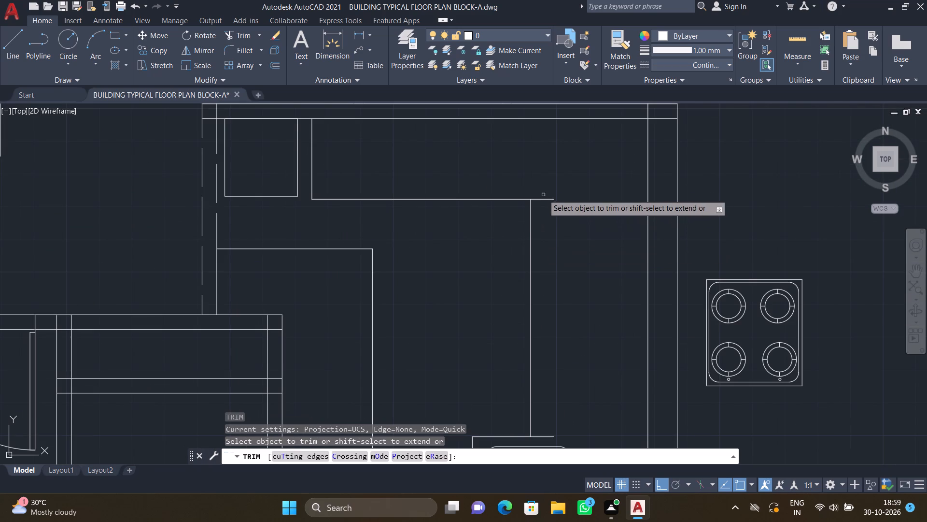
left_click_drag(540, 189, 544, 212)
scroll(544, 212, "down", 3)
scroll(547, 275, "up", 2)
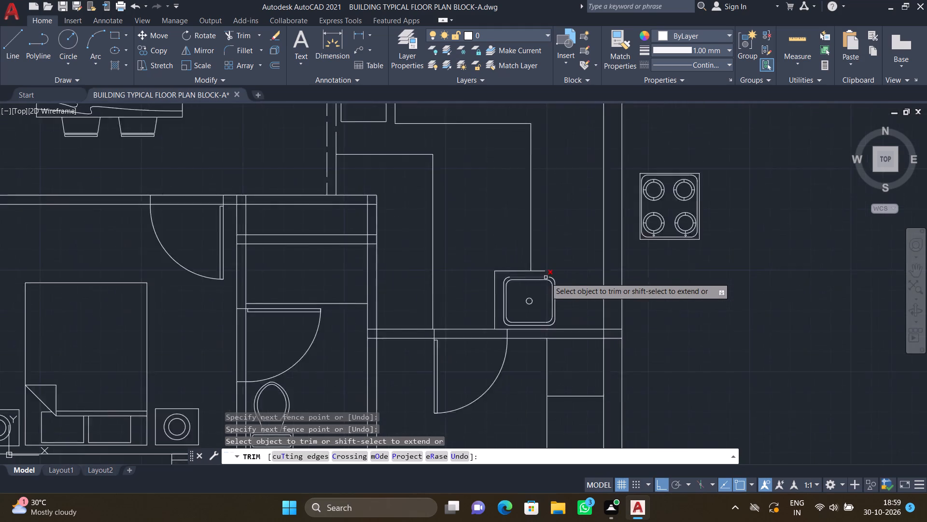
scroll(546, 277, "up", 2)
left_click(533, 264)
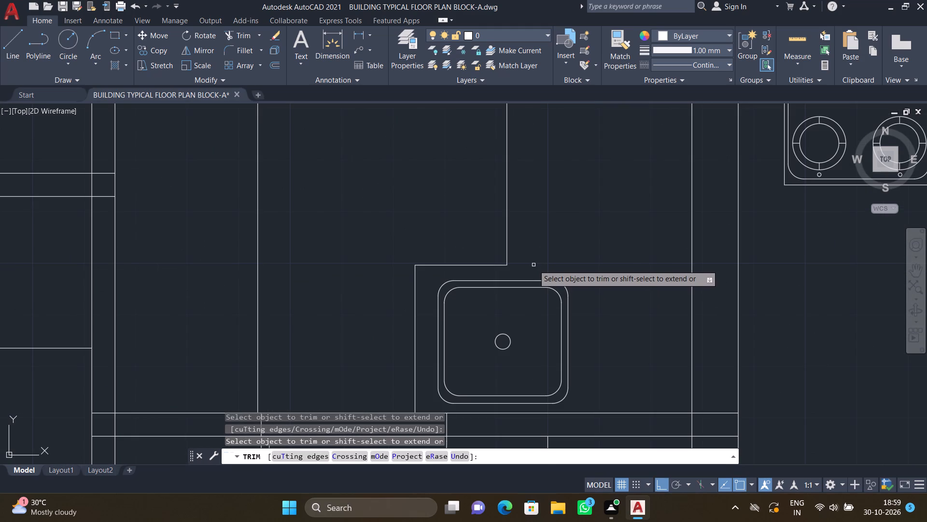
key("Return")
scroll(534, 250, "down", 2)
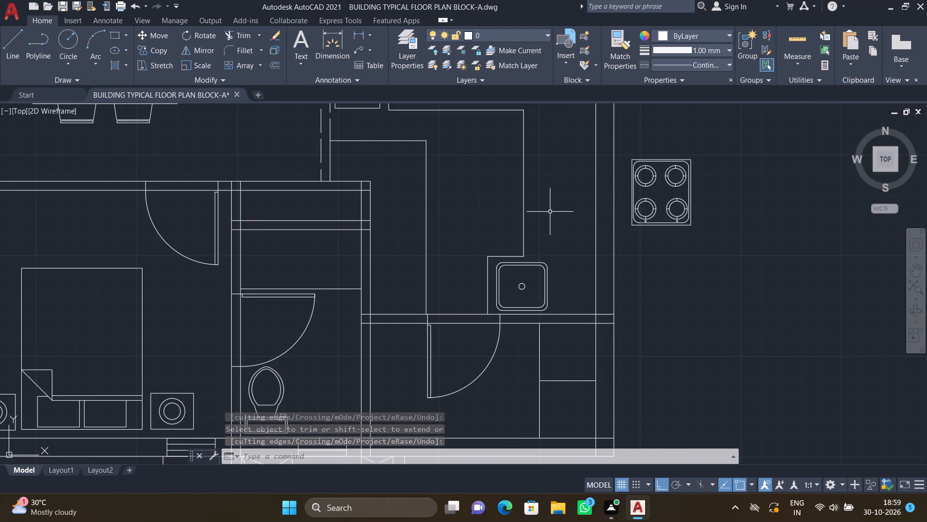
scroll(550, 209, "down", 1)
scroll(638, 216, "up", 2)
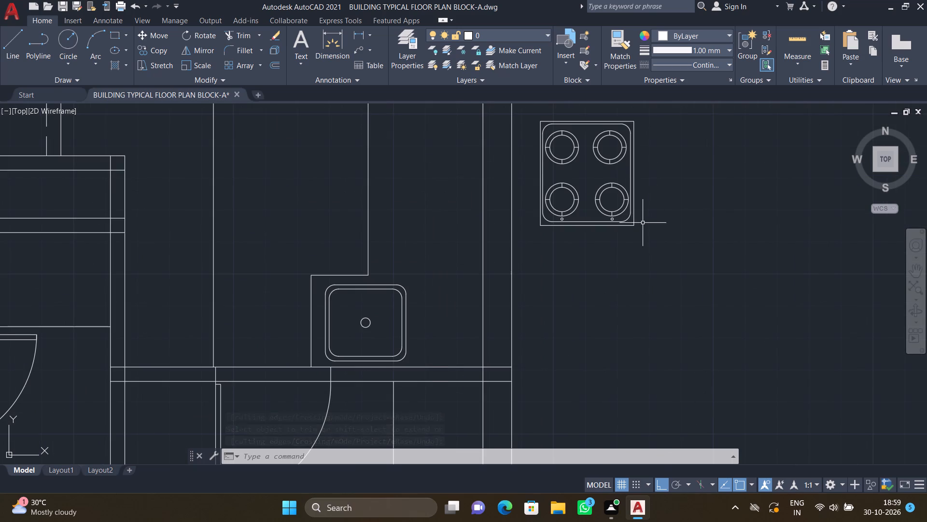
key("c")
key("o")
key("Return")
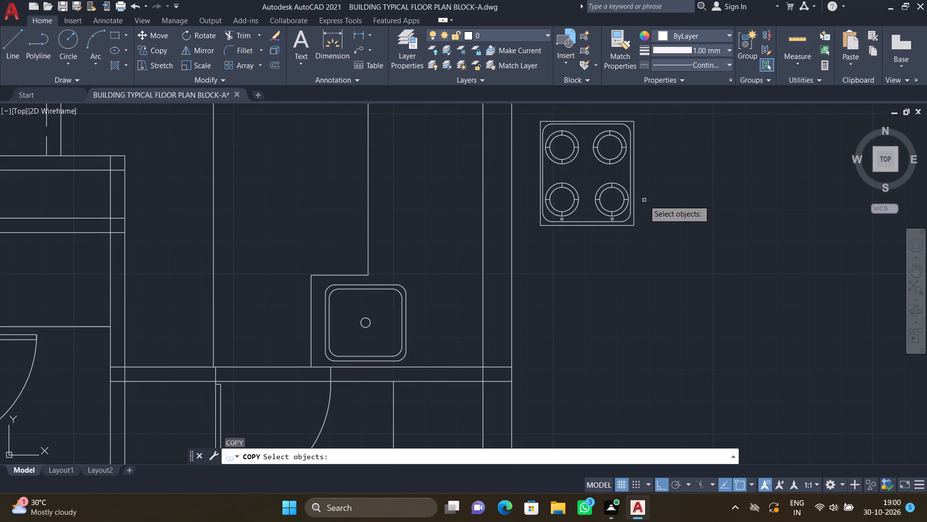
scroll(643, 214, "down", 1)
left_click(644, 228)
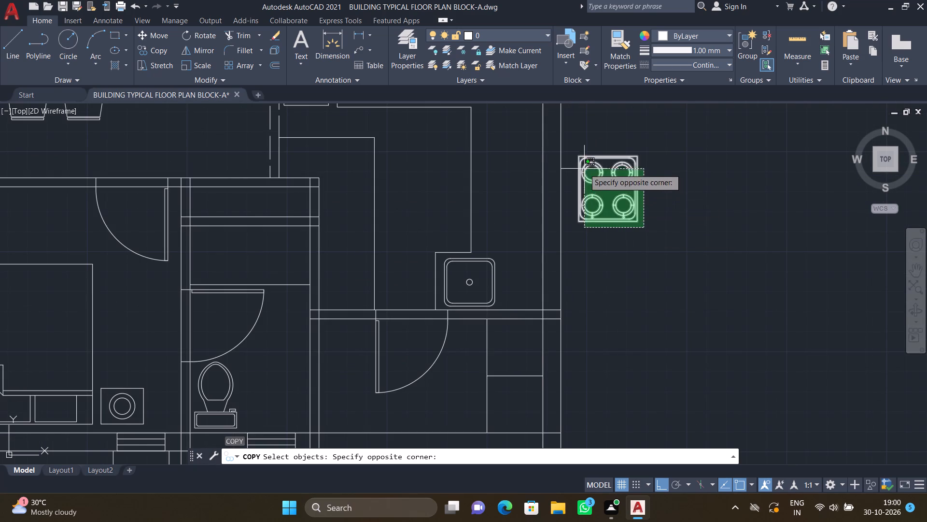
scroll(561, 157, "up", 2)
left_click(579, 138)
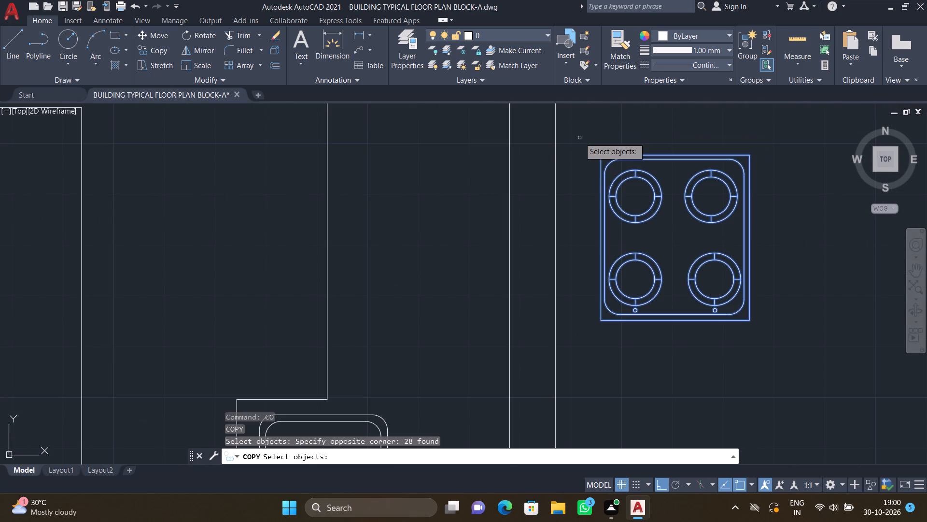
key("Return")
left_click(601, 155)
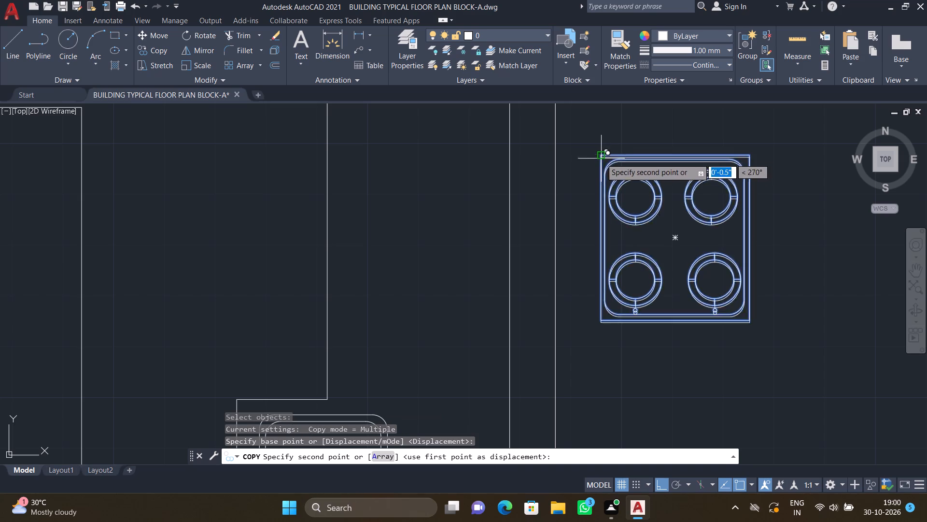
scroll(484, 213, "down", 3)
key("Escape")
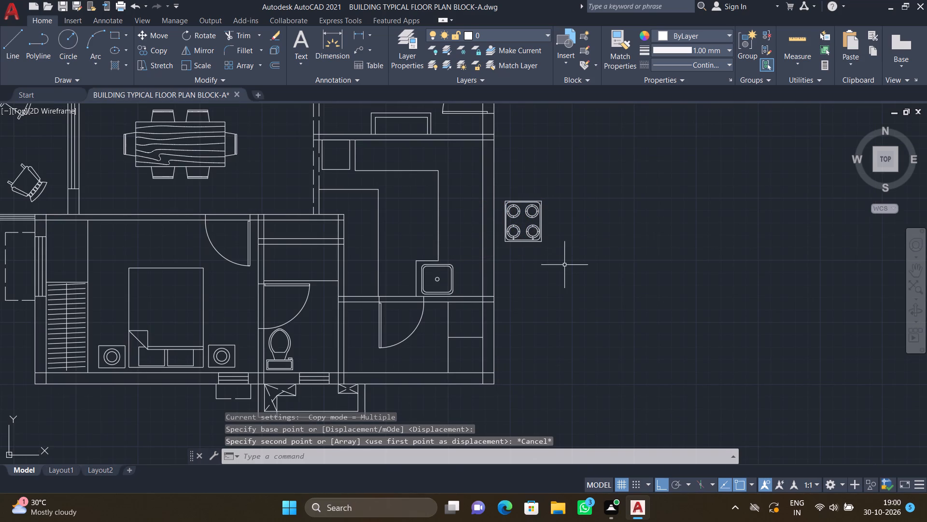
Move the four-burner hob from outside the outer wall about 4' straight across onto the unfinished flat's kitchen counter, just inside its new front edge.
key("m")
key("Return")
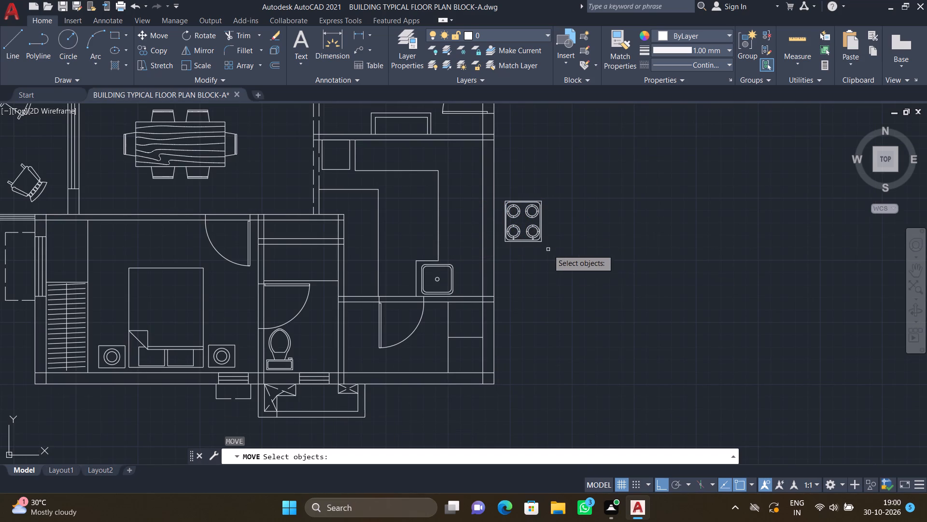
scroll(541, 245, "up", 1)
left_click(543, 247)
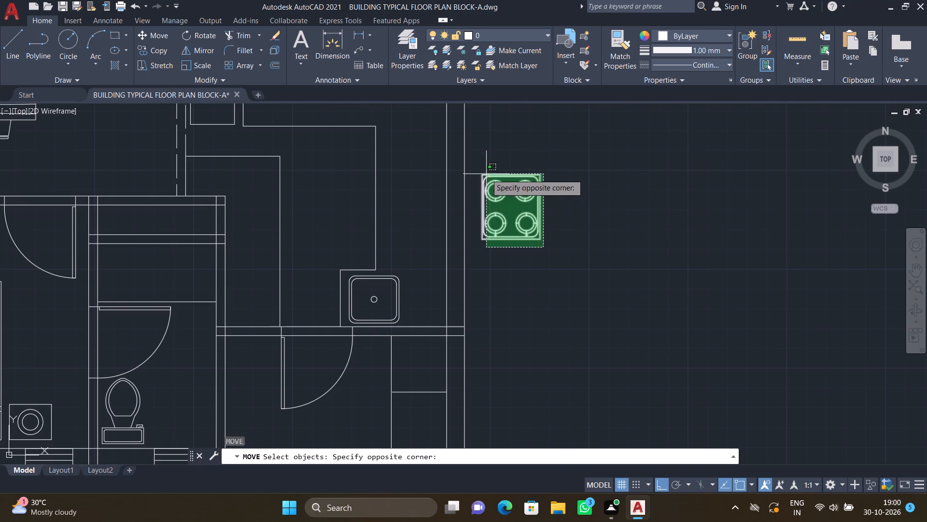
scroll(482, 172, "up", 2)
left_click(470, 162)
key("Return")
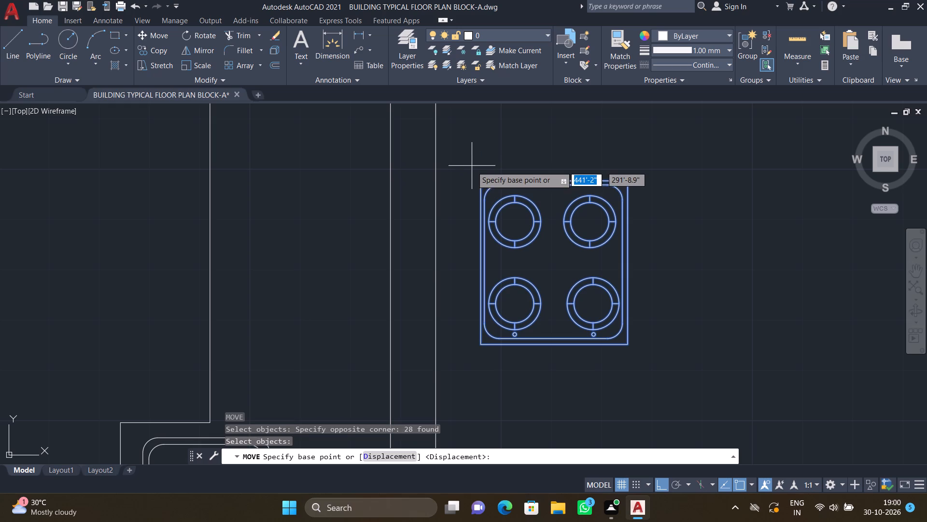
left_click(479, 181)
scroll(383, 212, "down", 3)
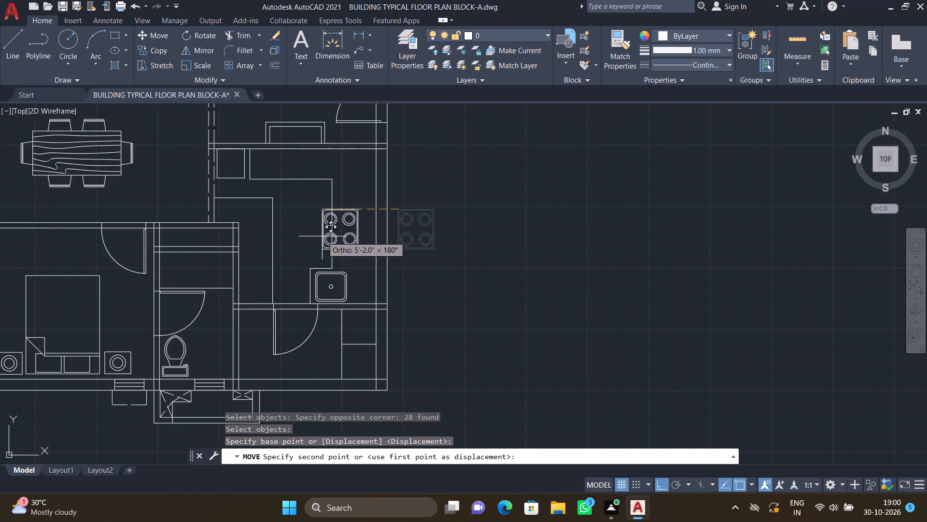
scroll(335, 234, "up", 2)
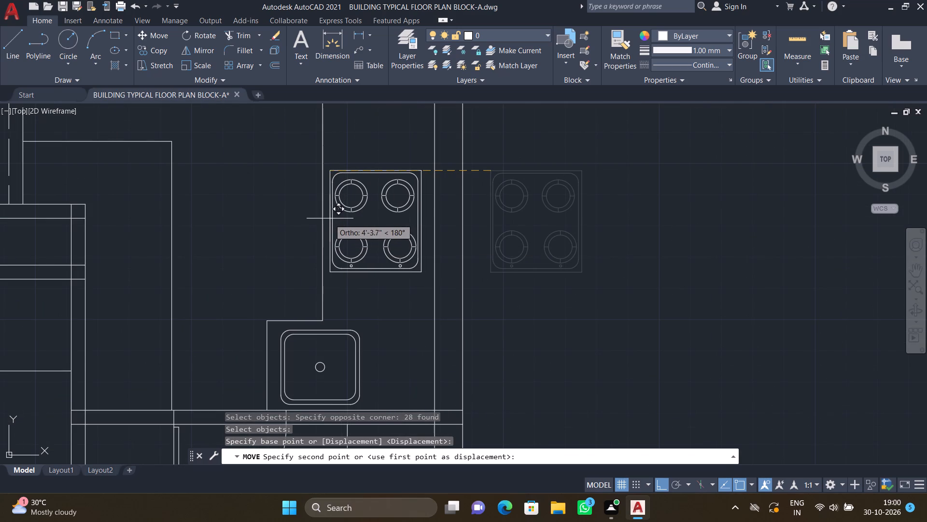
left_click(335, 210)
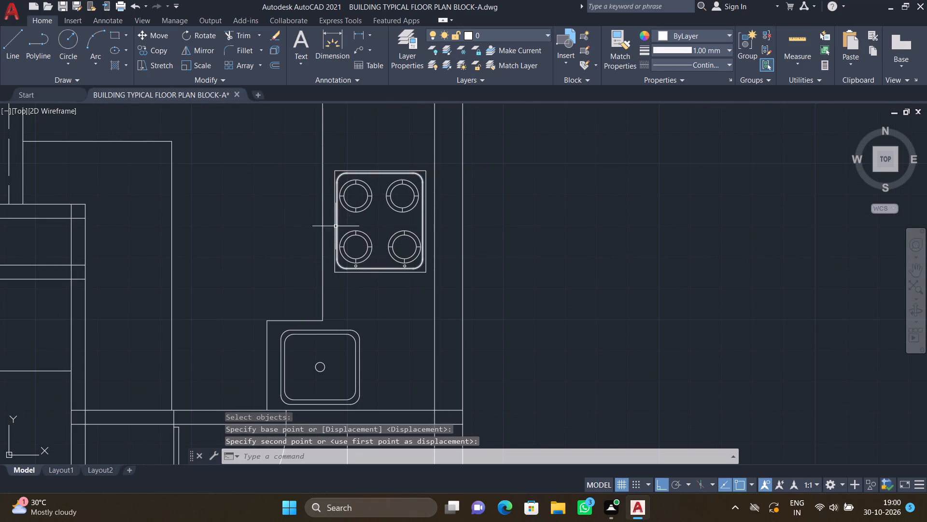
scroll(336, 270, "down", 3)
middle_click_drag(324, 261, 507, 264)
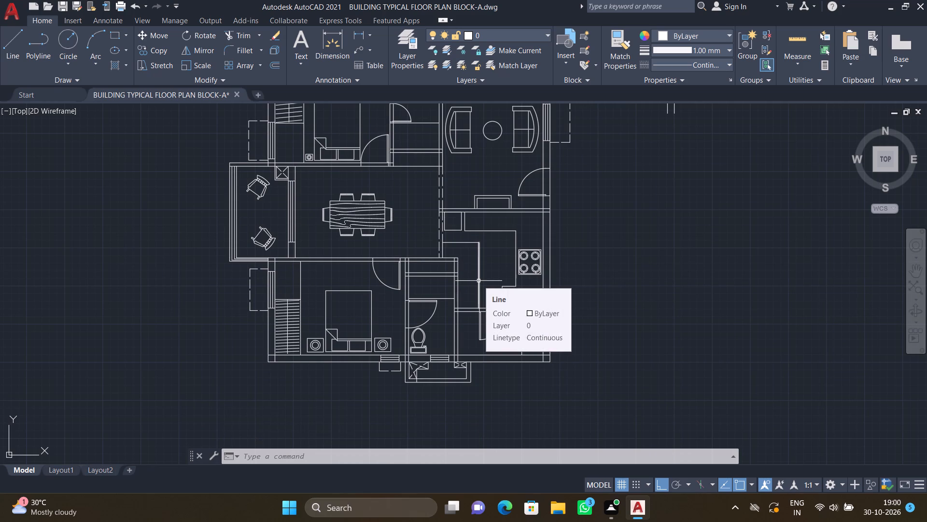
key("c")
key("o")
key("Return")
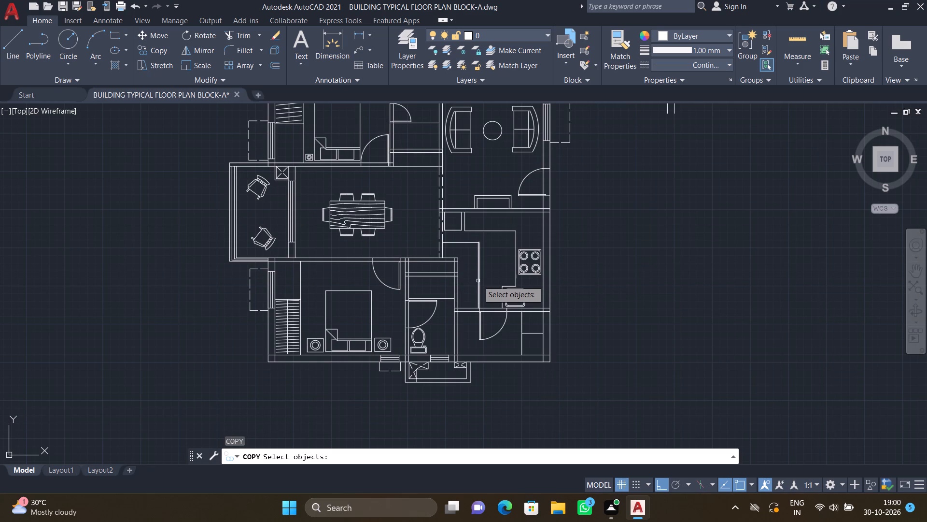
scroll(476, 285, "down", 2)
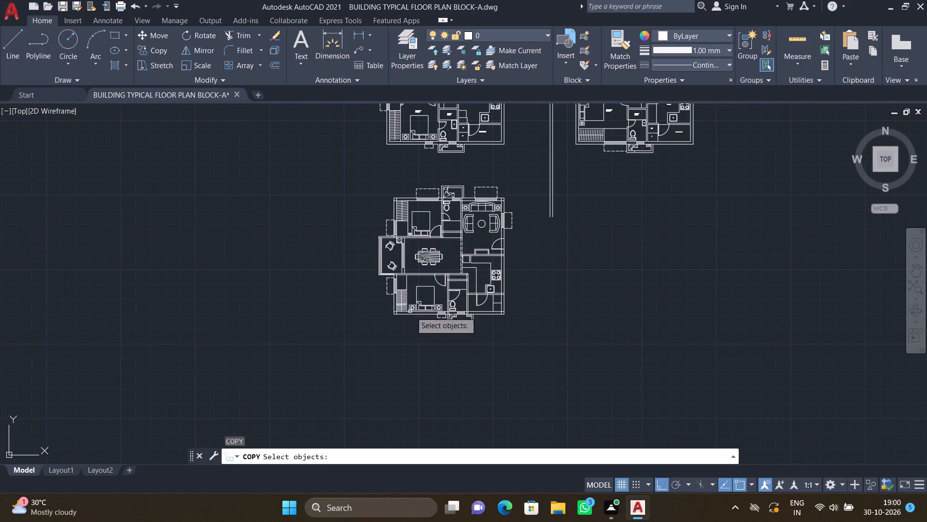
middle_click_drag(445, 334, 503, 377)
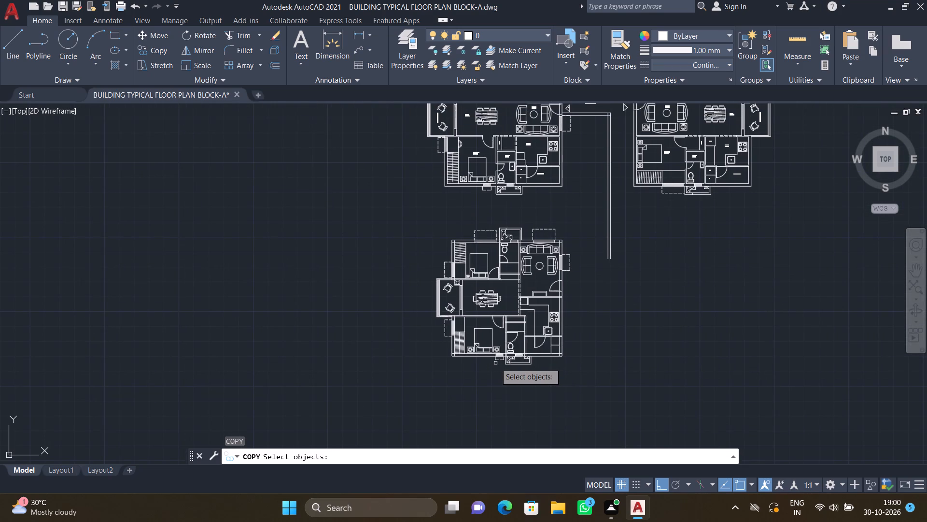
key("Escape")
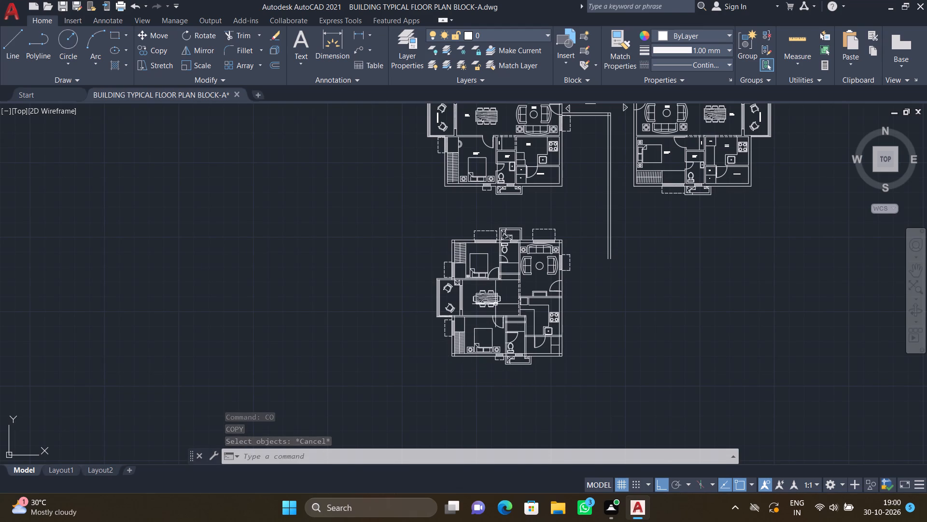
Draw a rectangle about 1'-7" by 2'-5" for a washbasin counter in the upper toilet's corner, against the living-room wall and opposite the door.
scroll(535, 294, "up", 2)
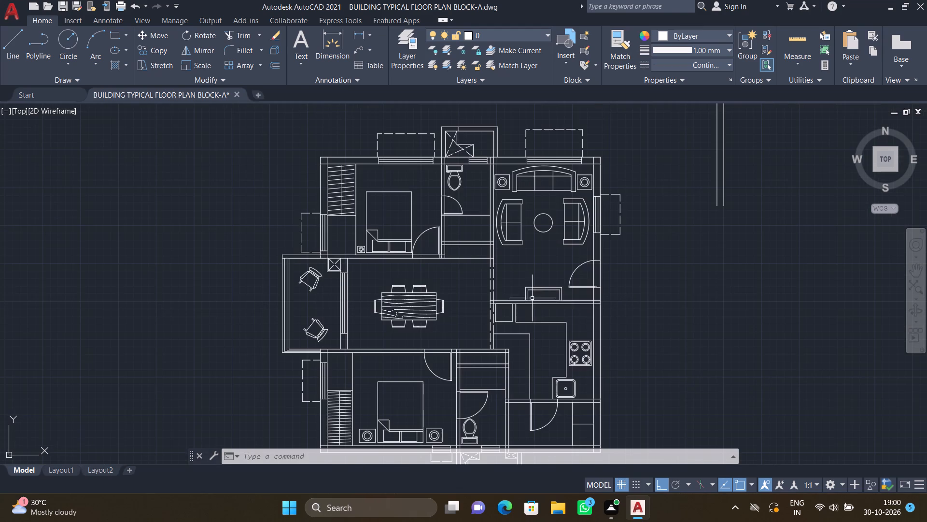
middle_click_drag(479, 221, 529, 232)
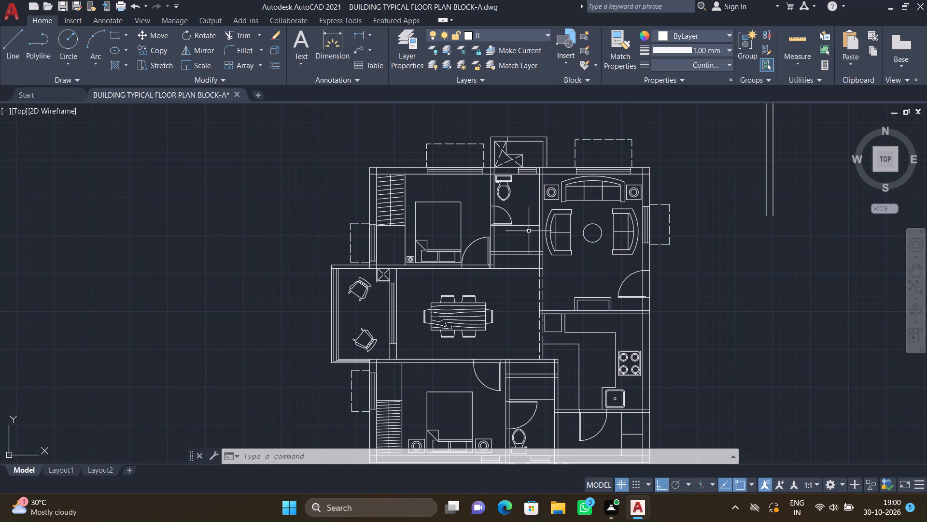
type("RE")
key("c")
key("Return")
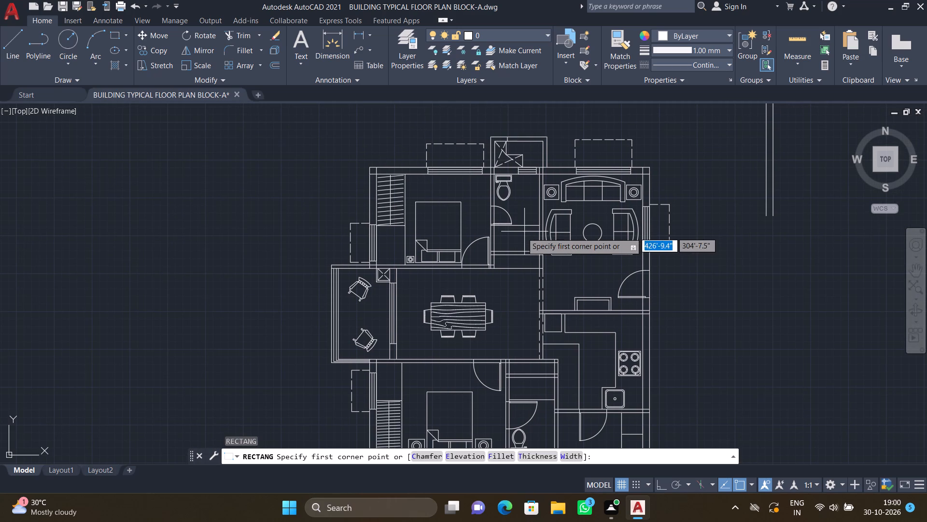
scroll(523, 239, "up", 1)
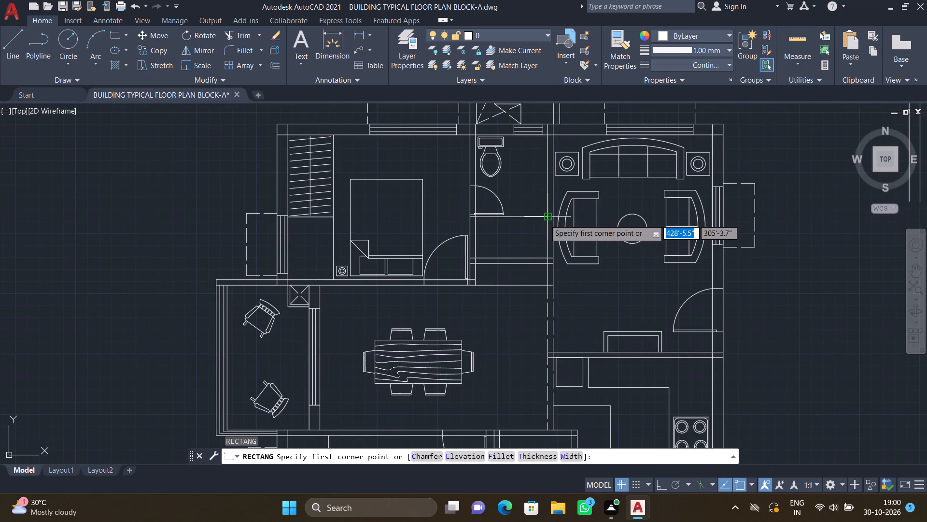
left_click(545, 219)
scroll(530, 195, "up", 2)
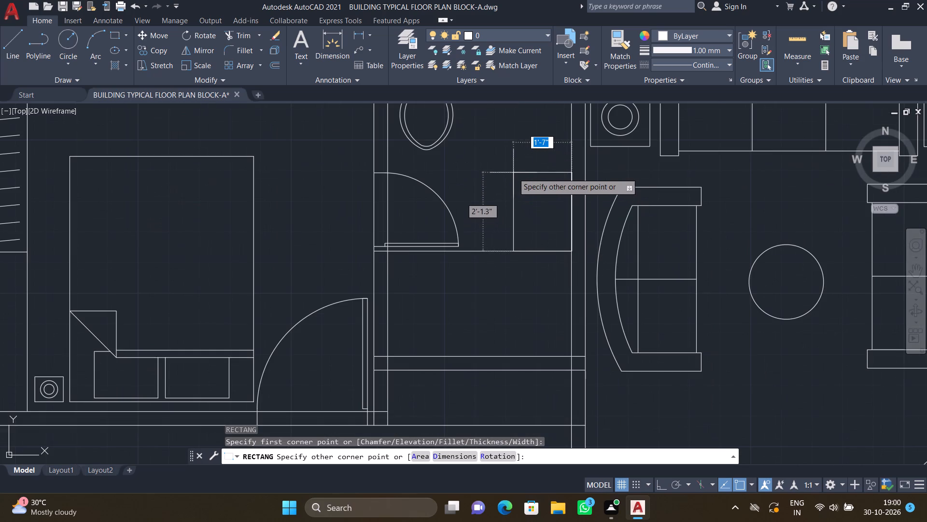
scroll(513, 159, "up", 2)
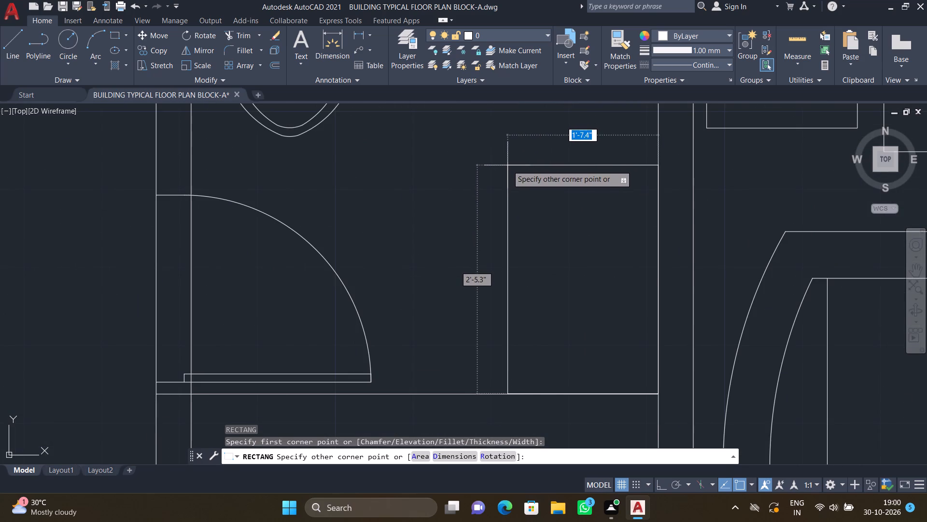
left_click(508, 165)
Draw an inner basin rectangle about 1'-4" by 2'-2" inside the toilet's counter rectangle, leaving a narrow margin all round.
type("REC")
key("Return")
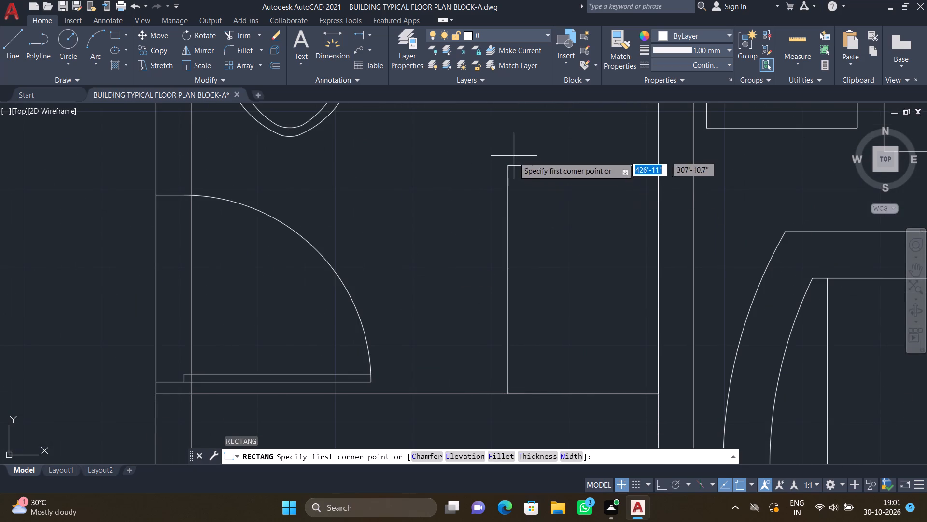
scroll(509, 181, "up", 1)
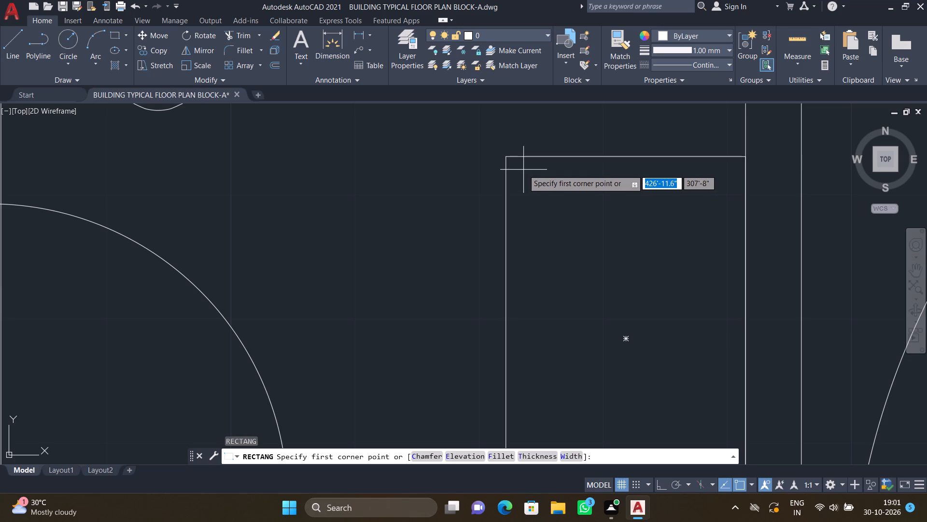
left_click(521, 171)
scroll(554, 231, "down", 2)
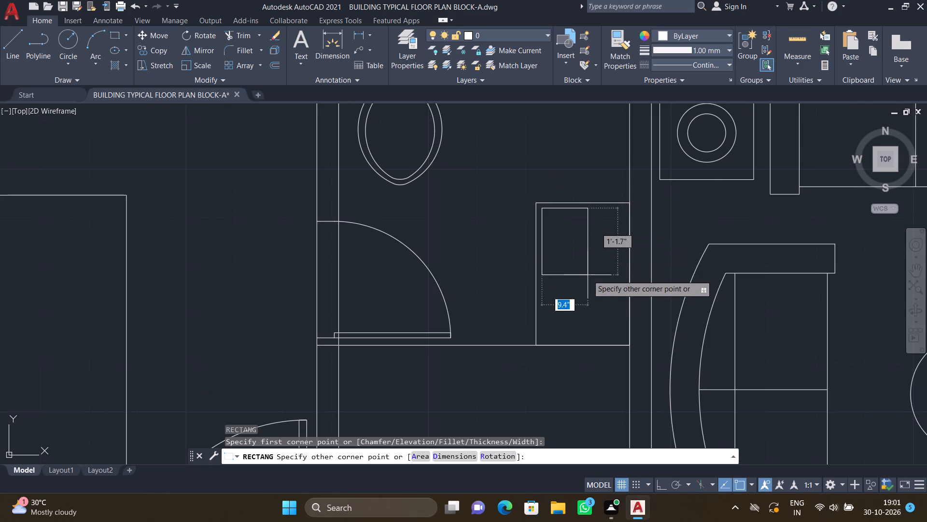
middle_click(559, 241)
scroll(622, 343, "up", 2)
scroll(612, 334, "down", 2)
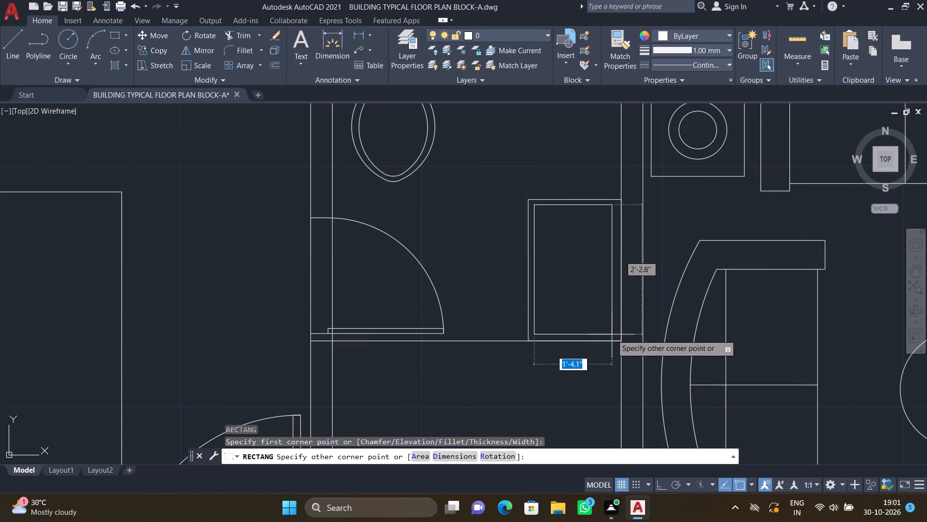
scroll(612, 329, "up", 1)
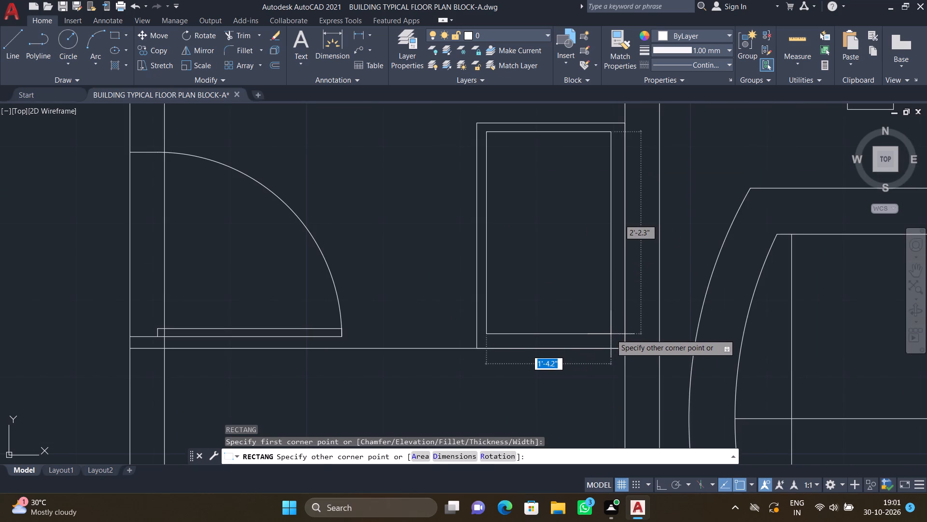
left_click(614, 337)
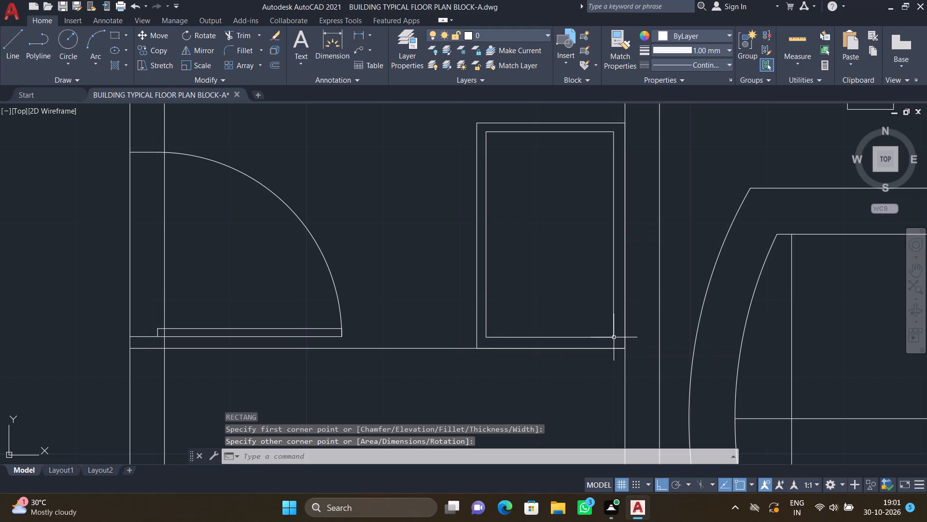
Fillet the inner basin rectangle's two corners farthest from the living-room wall with a 3" radius.
key("f")
key("Return")
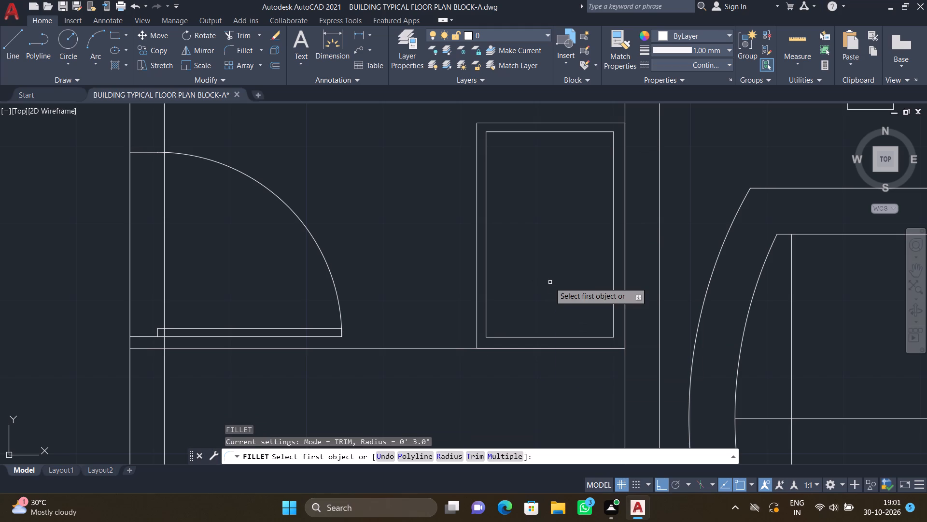
left_click(485, 202)
left_click(517, 132)
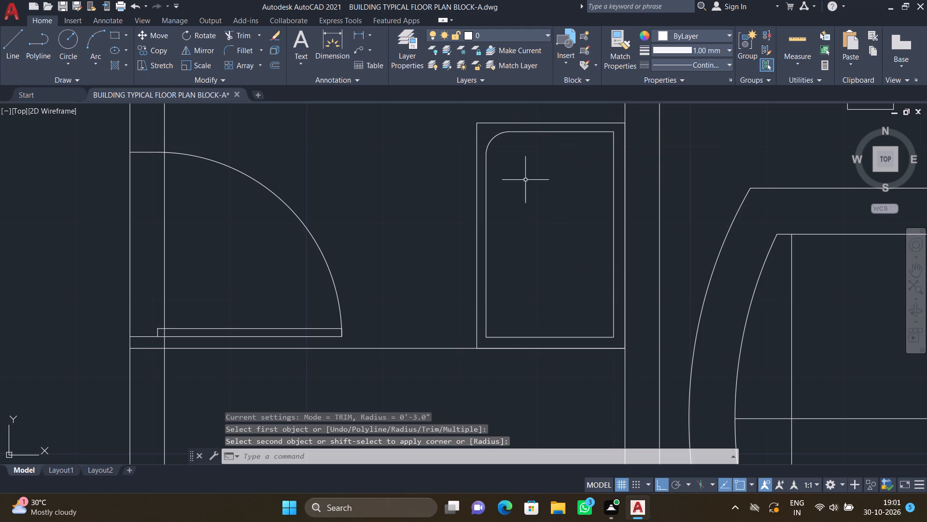
key("space")
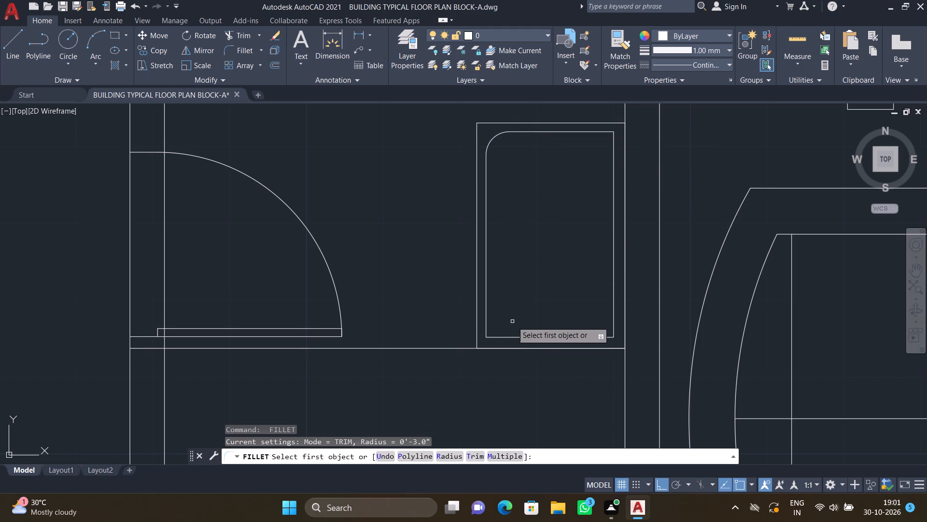
left_click(487, 282)
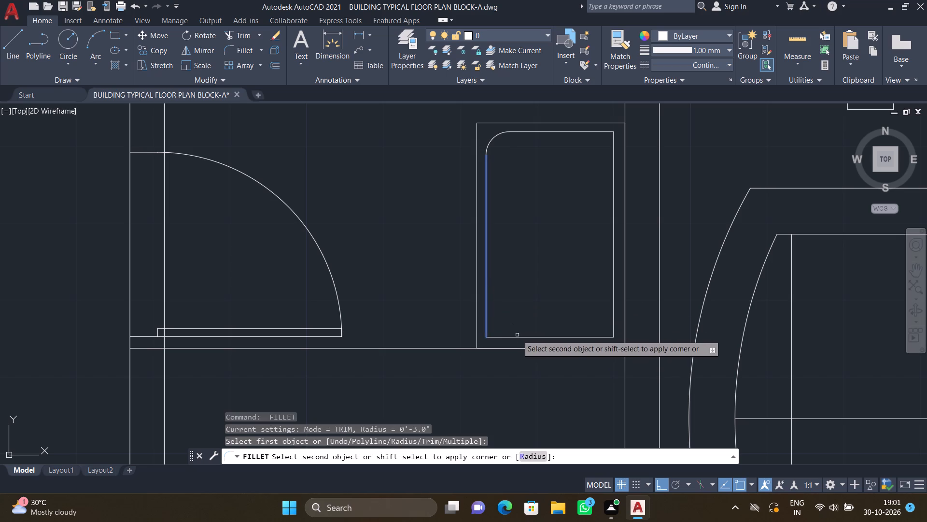
left_click(520, 337)
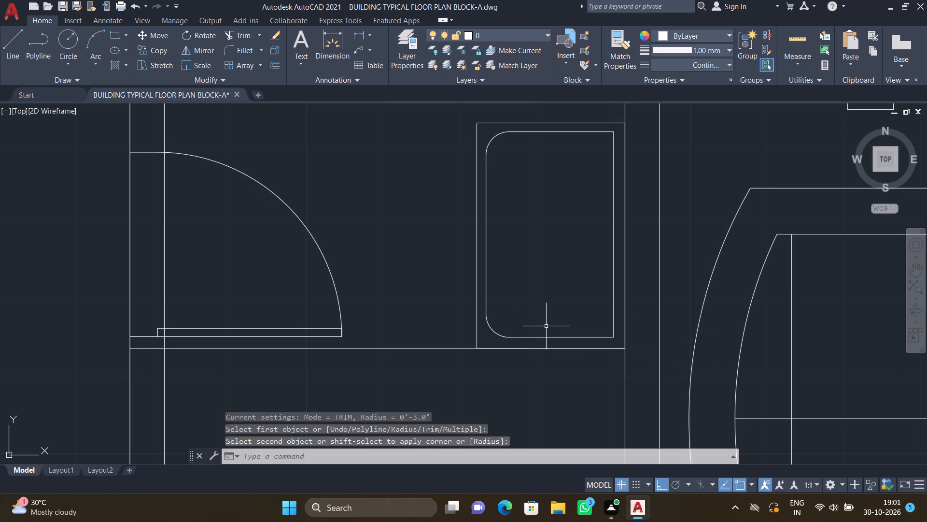
Fillet the upper toilet basin's two remaining square corners, nearest the living-room wall, with a 3" radius.
key("space")
left_click(587, 337)
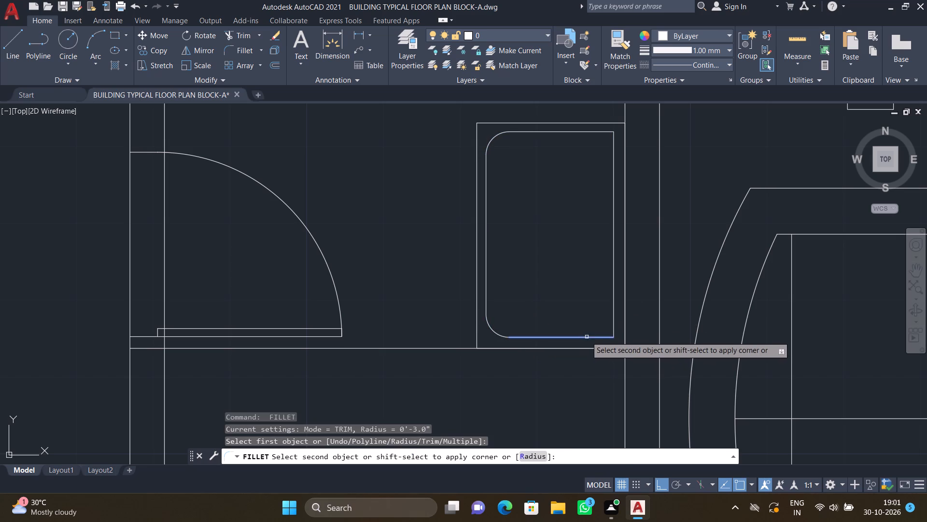
left_click(612, 313)
key("space")
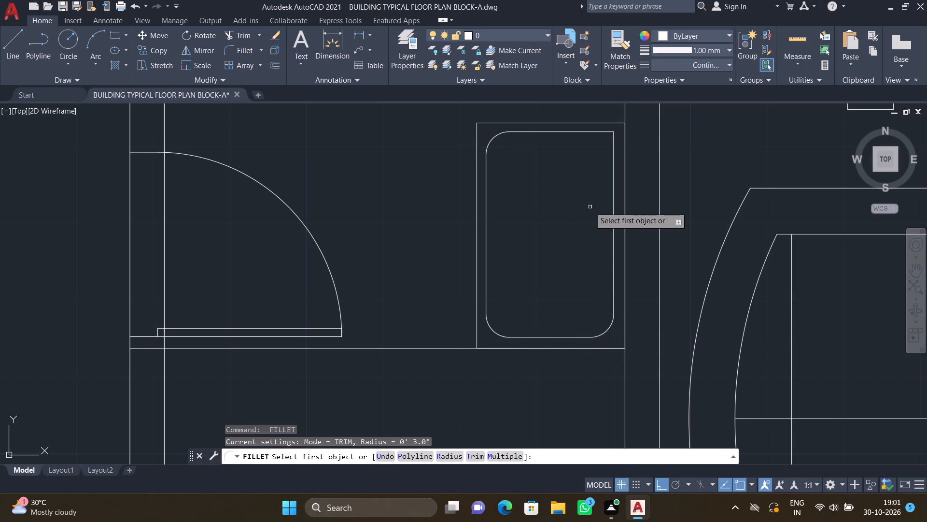
left_click_drag(604, 131, 607, 138)
left_click(614, 147)
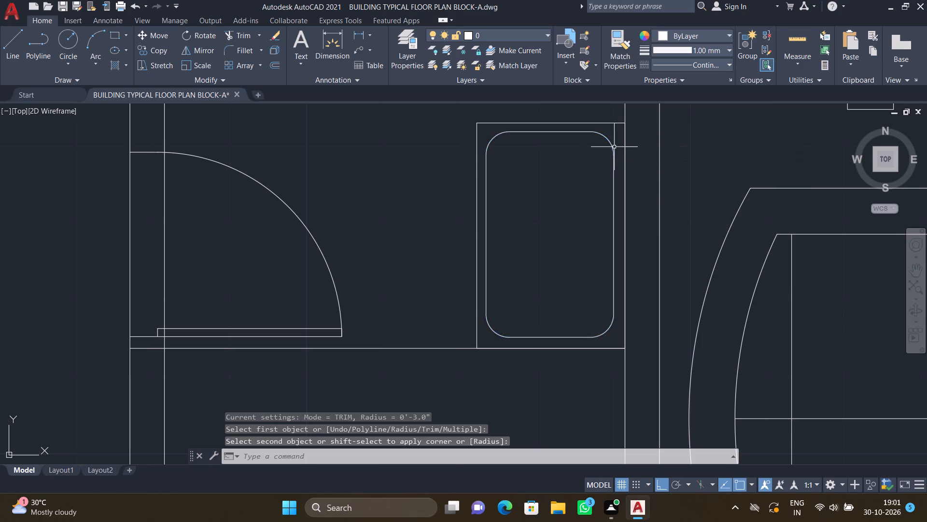
Draw a drain circle of about 1.4" radius at the centre of the upper toilet's basin.
key("c")
key("Return")
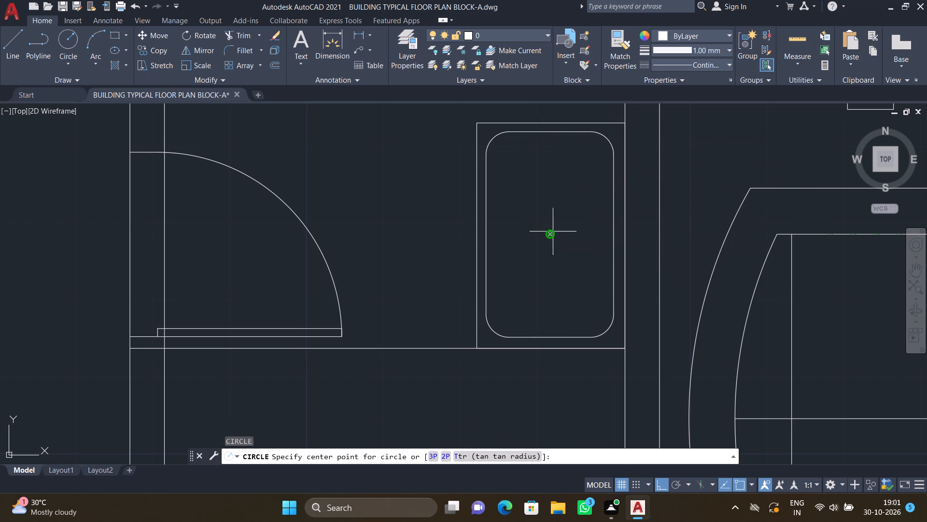
left_click_drag(553, 234, 556, 241)
left_click(557, 246)
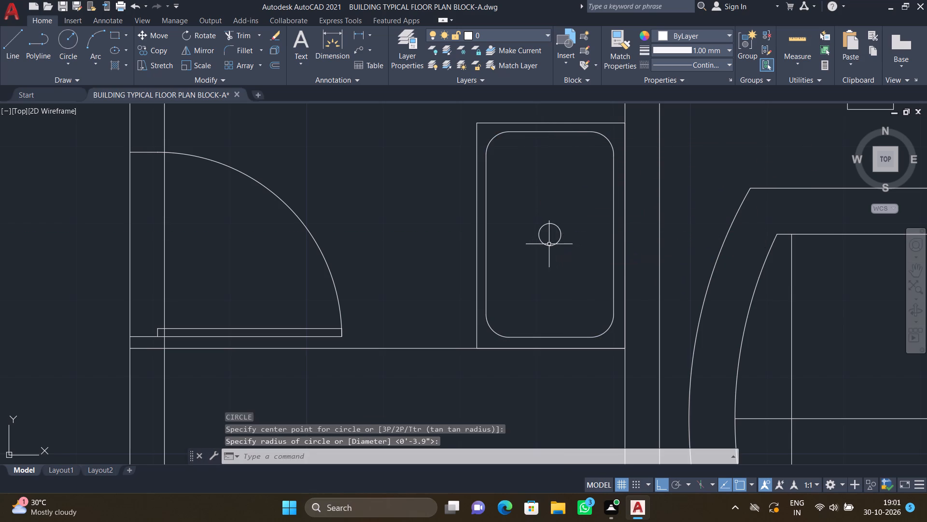
Draw a washbasin counter rectangle about 1'-2" by 1'-9" in the lower toilet's corner, against the kitchen-side wall and opposite the door.
scroll(524, 236, "down", 4)
middle_click_drag(514, 253, 511, 216)
scroll(512, 216, "down", 3)
middle_click_drag(376, 0, 400, 0)
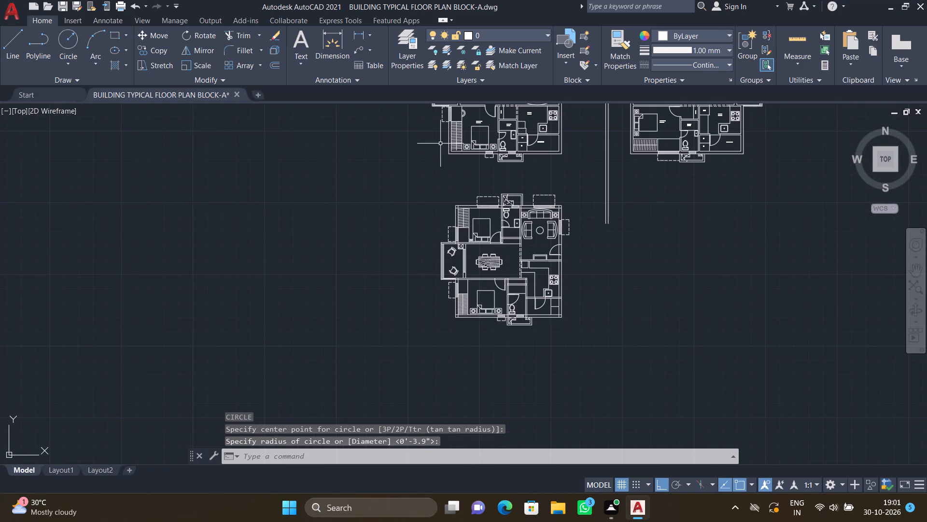
scroll(505, 271, "up", 3)
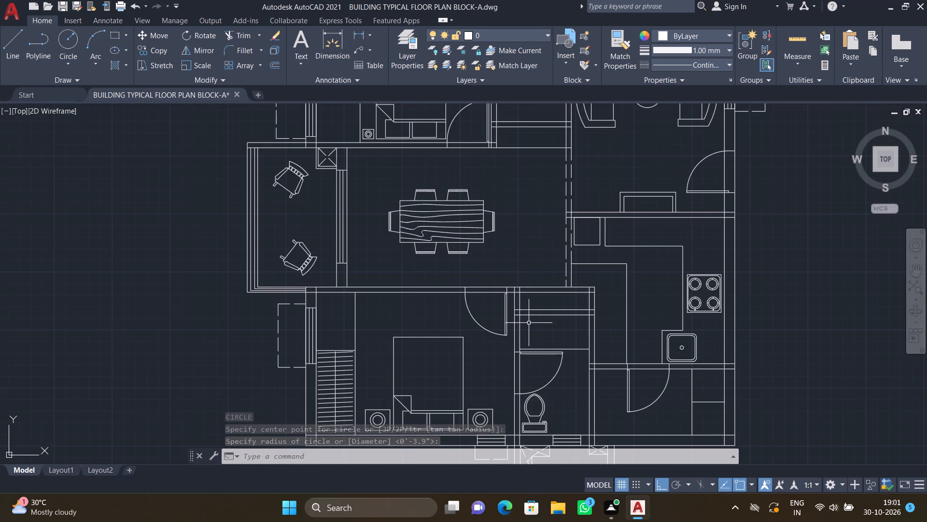
type("REC")
key("Return")
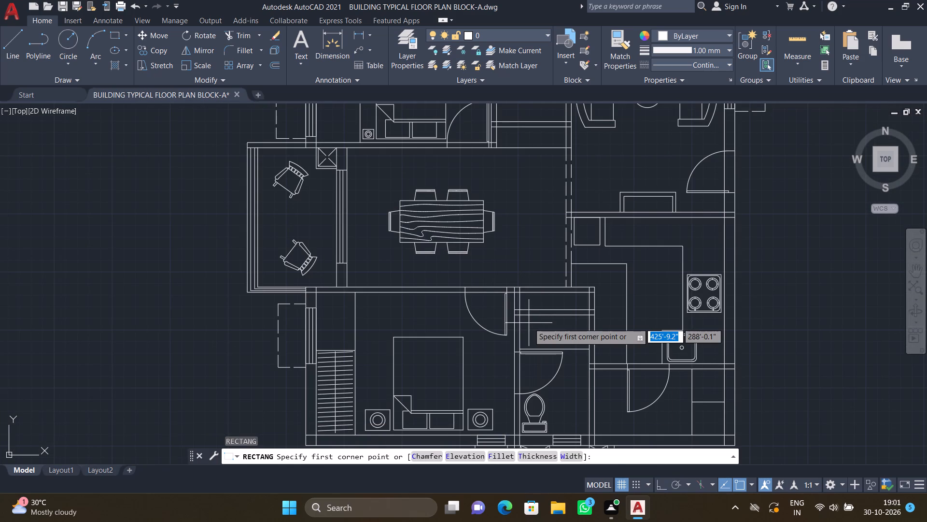
scroll(587, 360, "up", 2)
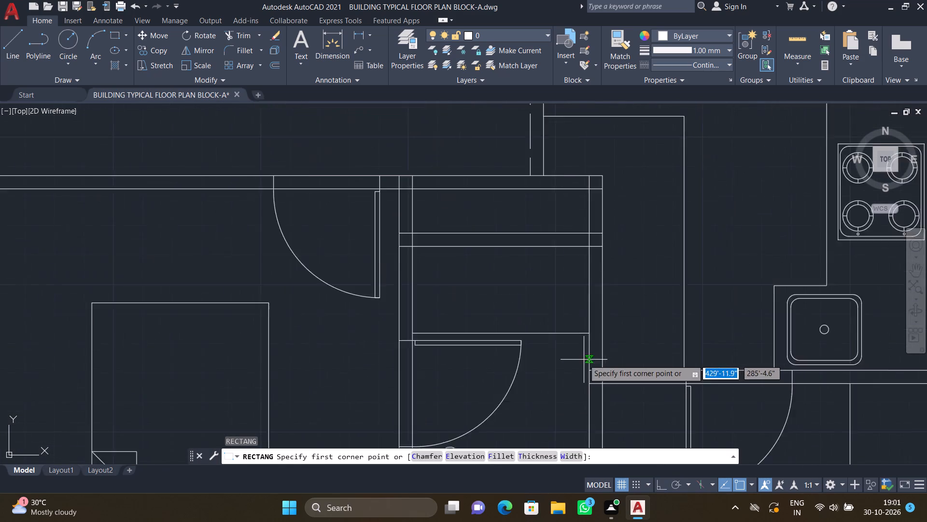
scroll(584, 360, "up", 2)
left_click(590, 314)
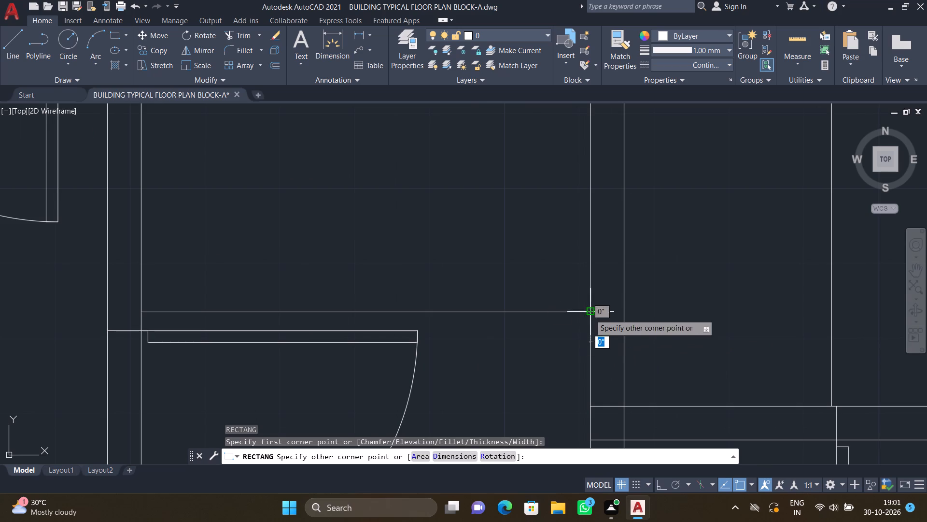
scroll(550, 366, "down", 2)
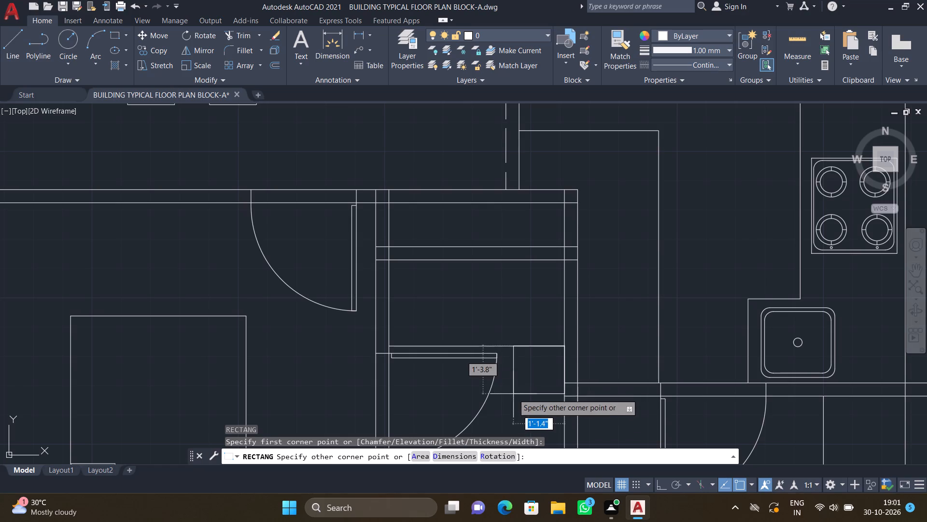
scroll(535, 371, "down", 1)
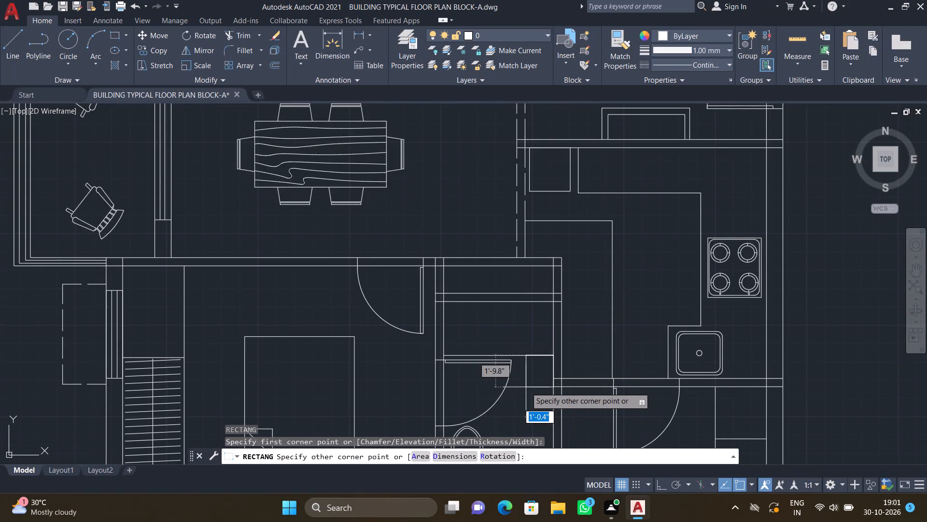
middle_click_drag(514, 391, 536, 297)
scroll(539, 302, "down", 1)
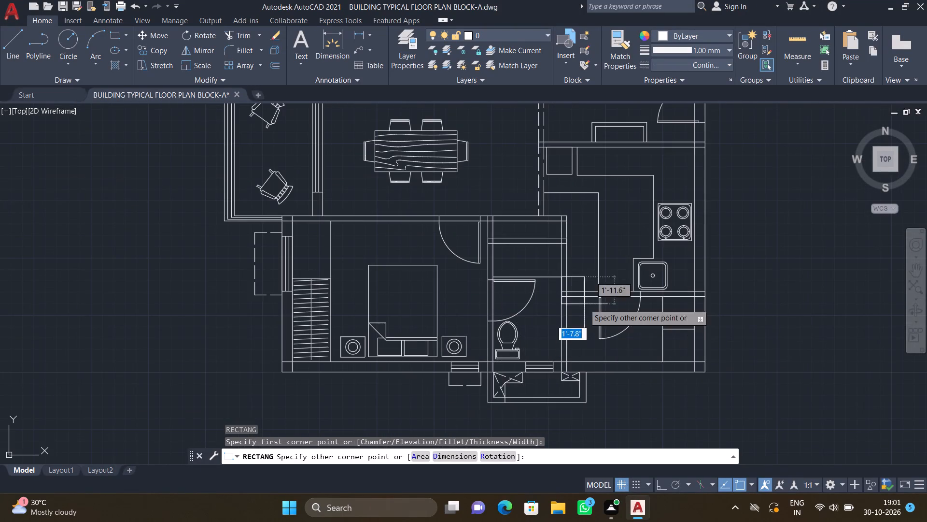
scroll(561, 307, "up", 4)
scroll(511, 303, "down", 1)
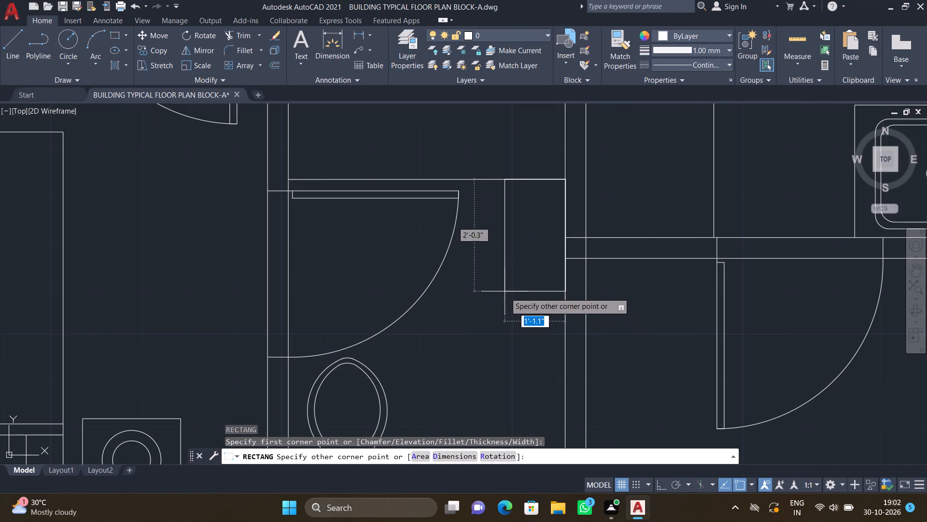
left_click(502, 275)
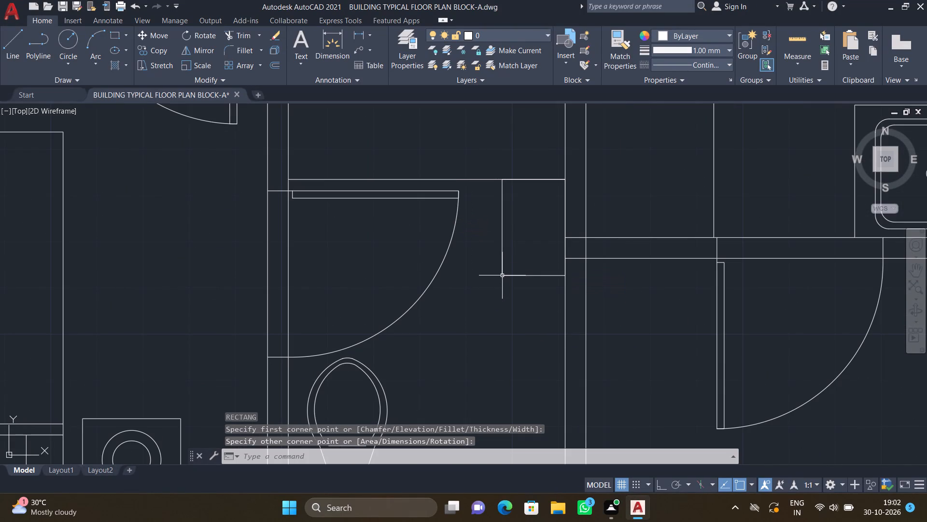
Draw an inner basin rectangle about 11" by 1'-6" inside the lower toilet's counter, leaving a narrow margin all round.
type("REC")
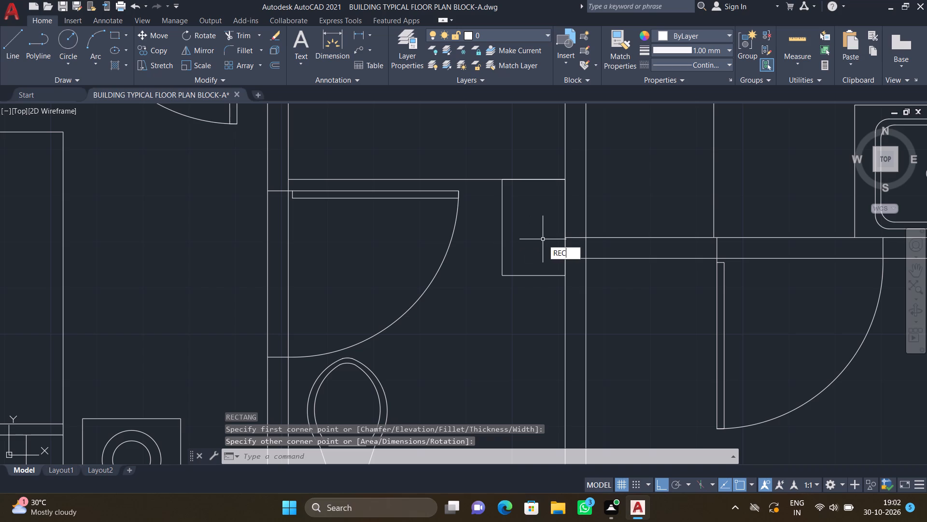
key("Return")
scroll(509, 188, "up", 2)
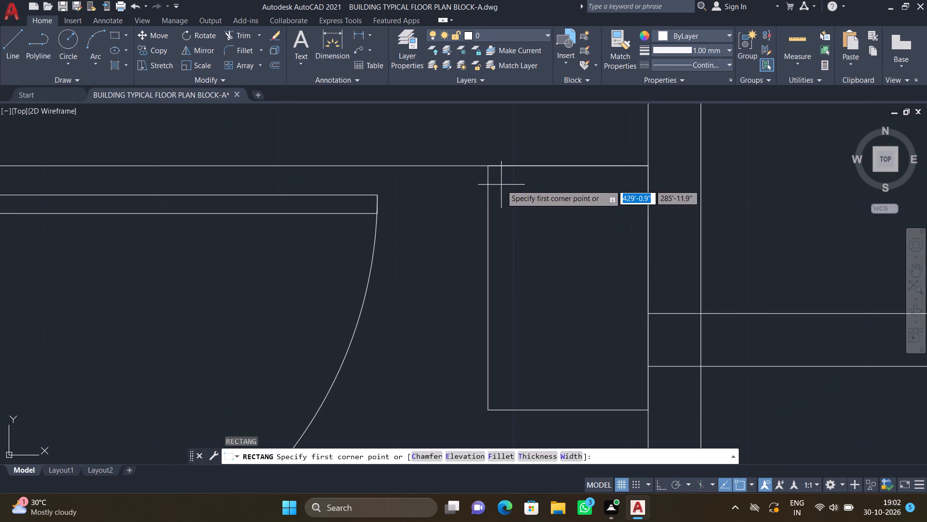
left_click(501, 179)
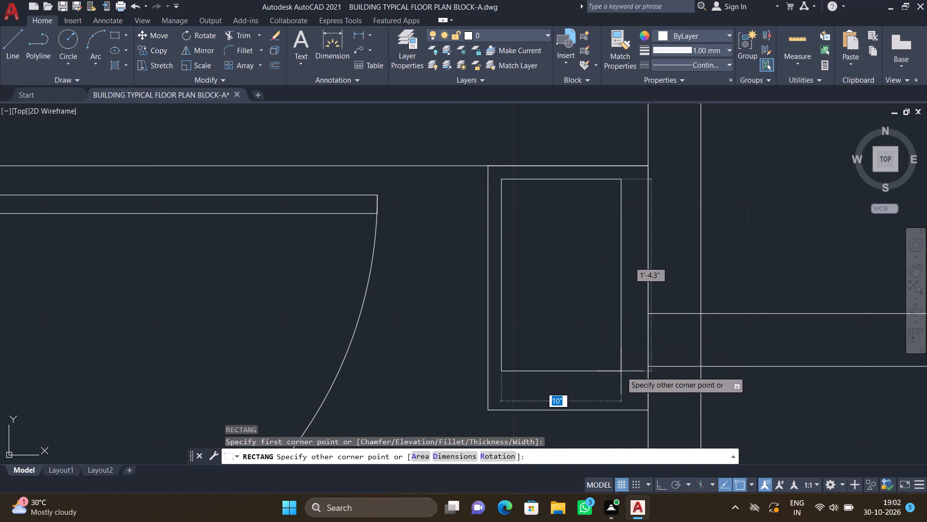
left_click(635, 394)
Fillet all four corners of the lower toilet's inner basin rectangle with a 3" radius.
key("f")
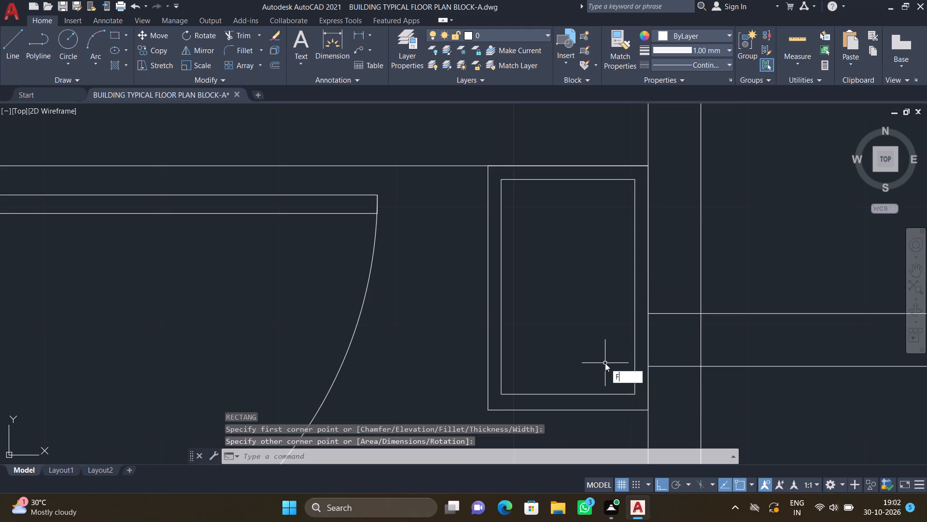
key("Return")
left_click(550, 180)
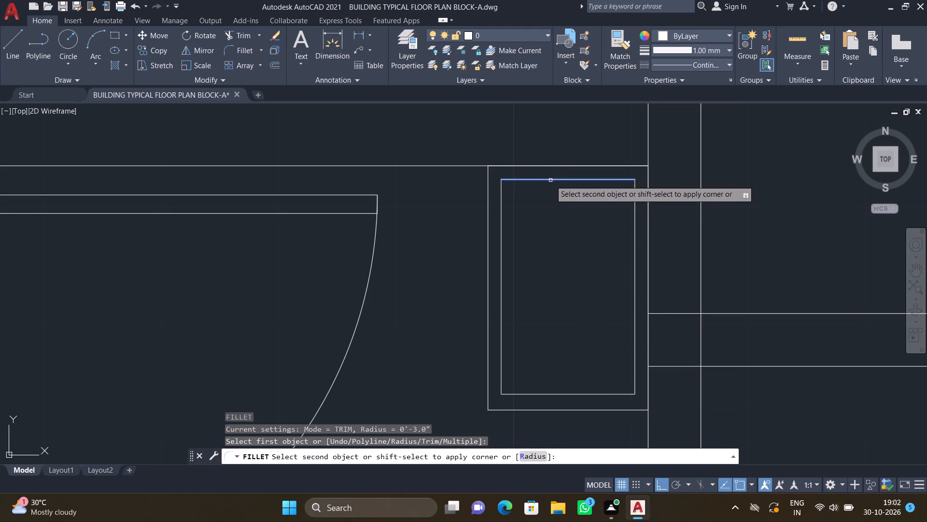
left_click(501, 198)
key("space")
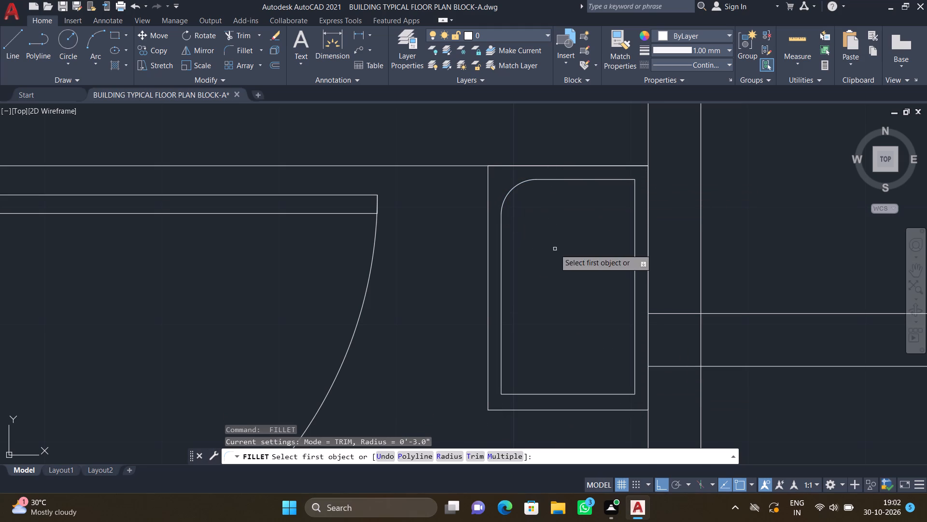
left_click(501, 290)
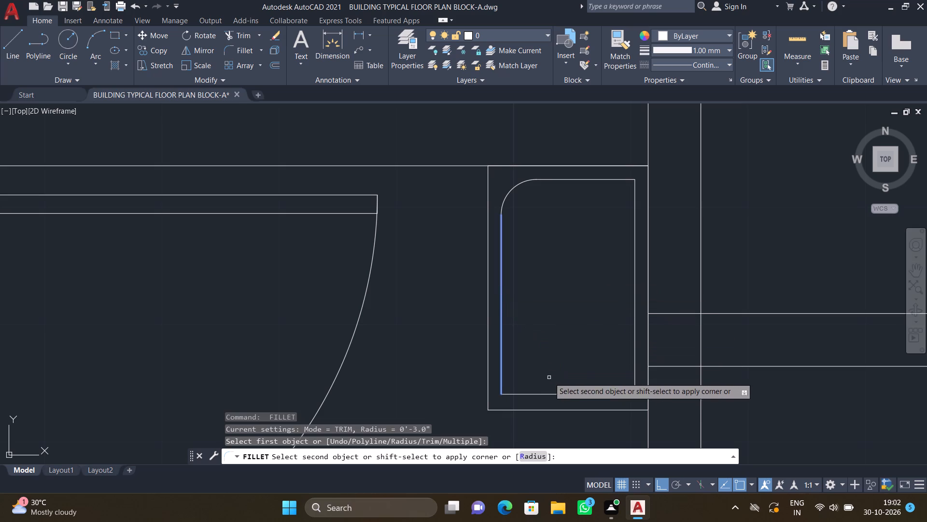
left_click(563, 392)
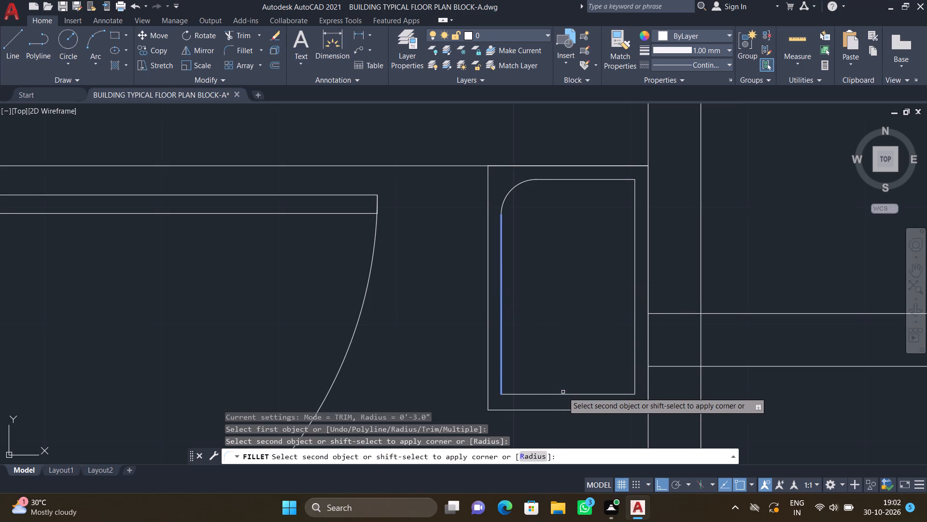
left_click(563, 394)
key("space")
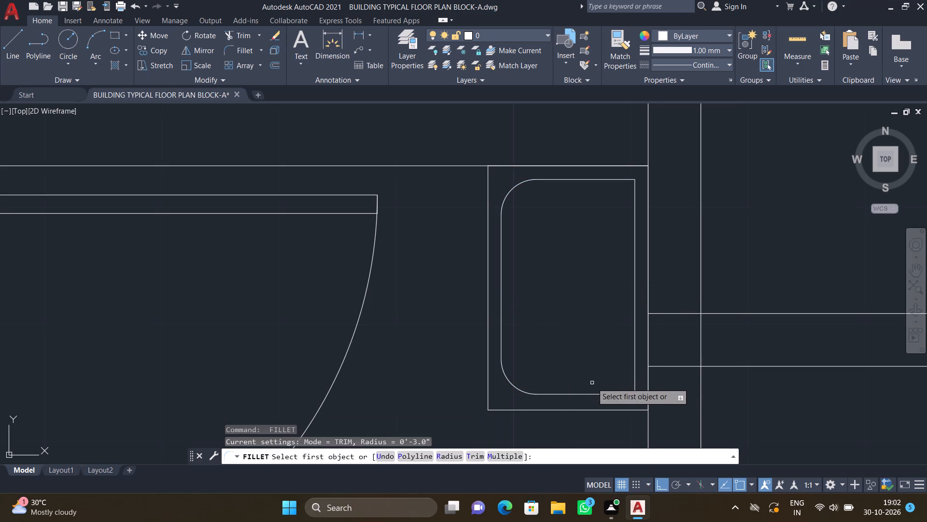
left_click(609, 394)
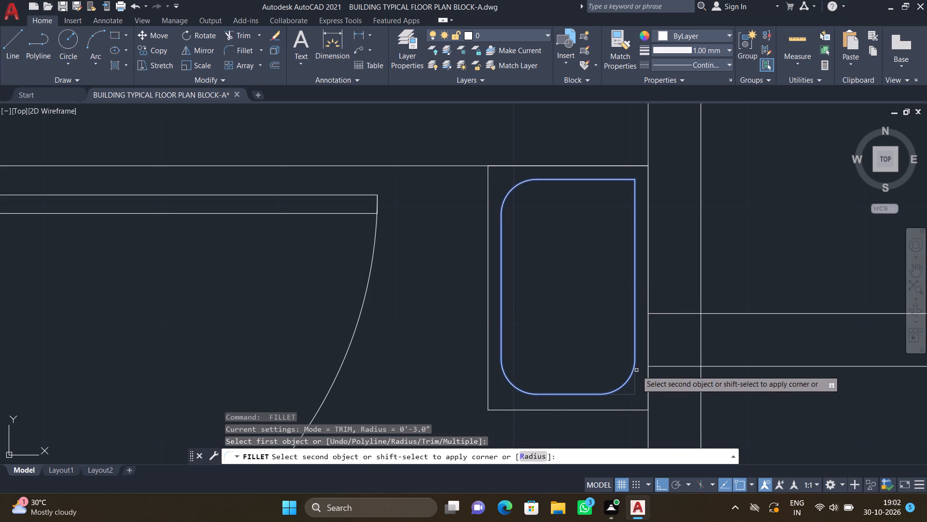
left_click(636, 370)
key("space")
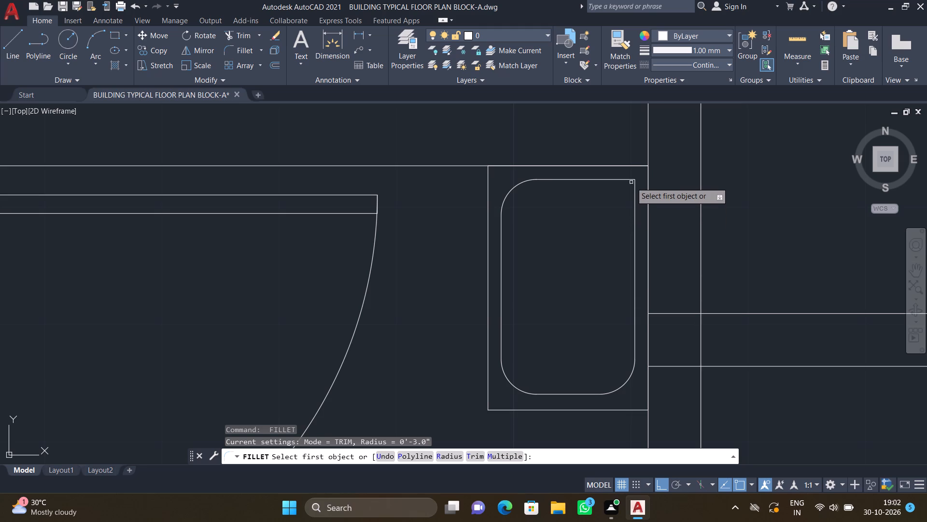
left_click_drag(628, 180, 632, 185)
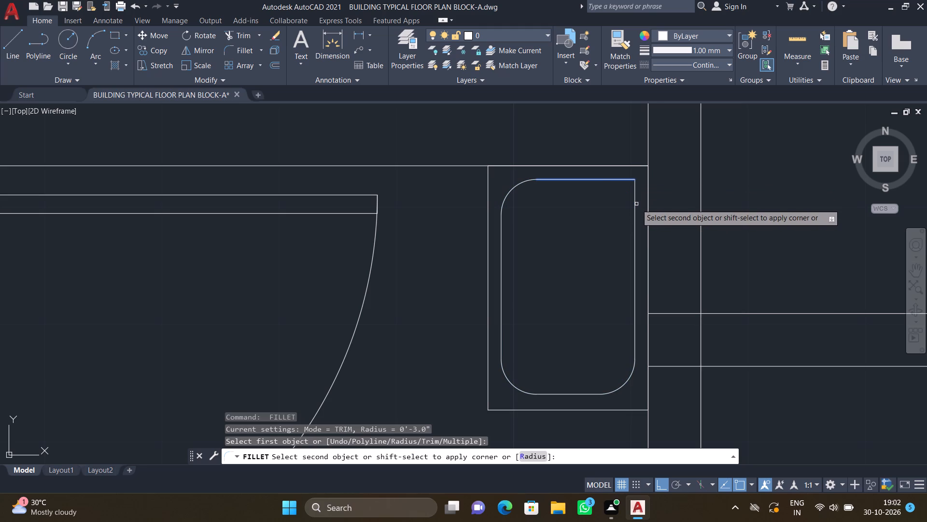
left_click(635, 203)
Draw a small drain circle of about 0.5" radius at the centre of the lower toilet's basin.
key("c")
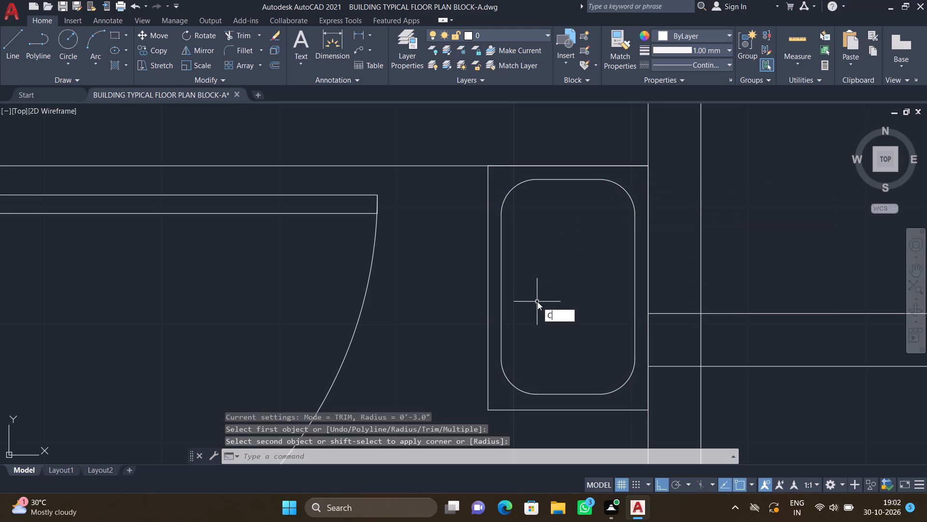
key("Return")
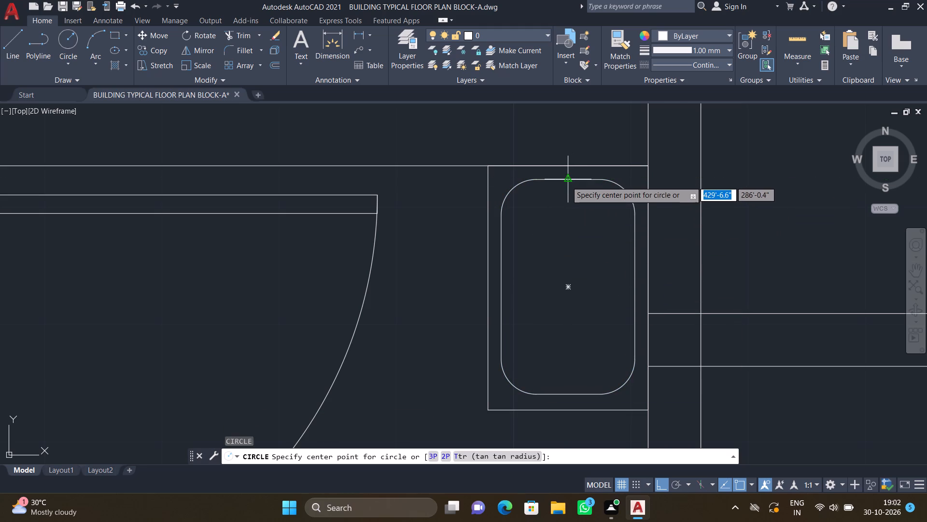
left_click(569, 285)
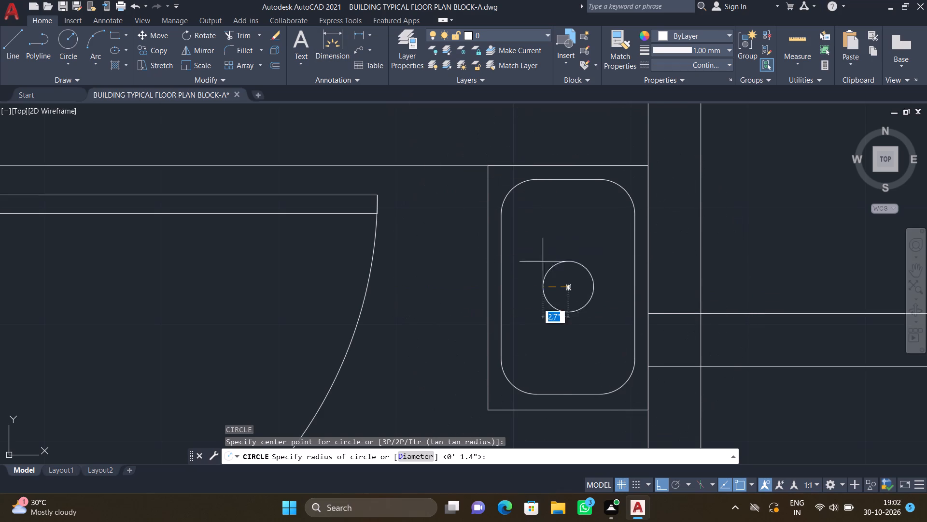
scroll(566, 279, "up", 1)
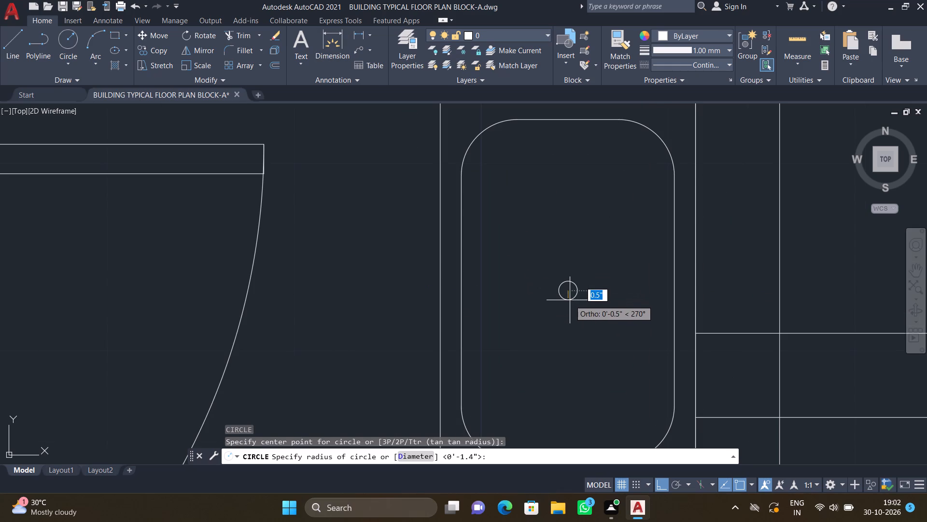
left_click(570, 302)
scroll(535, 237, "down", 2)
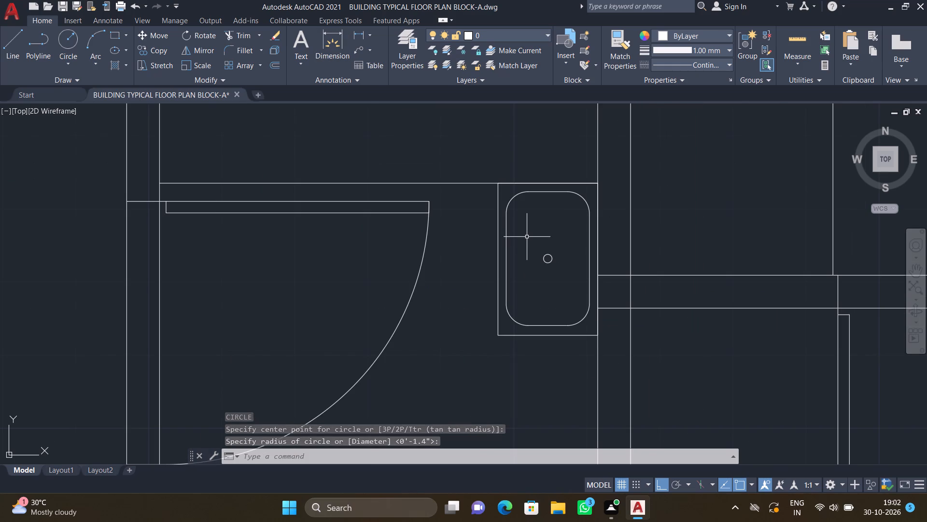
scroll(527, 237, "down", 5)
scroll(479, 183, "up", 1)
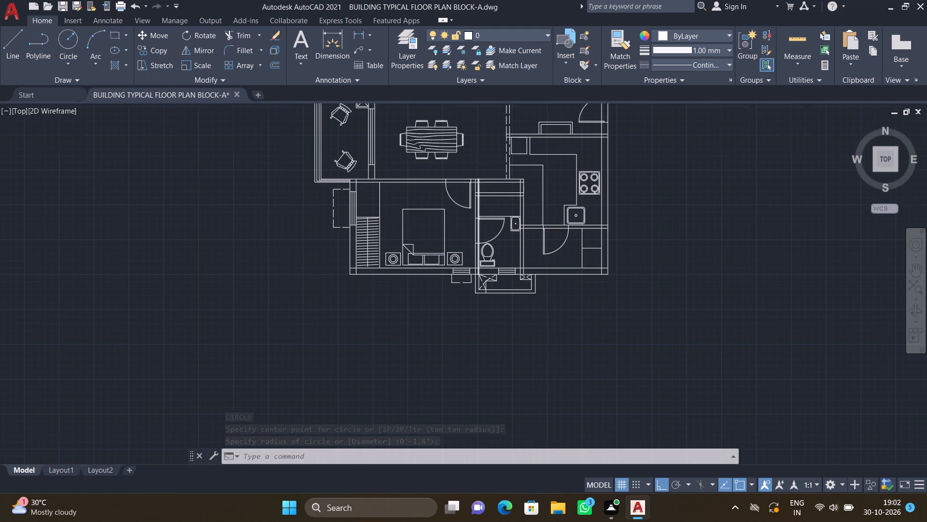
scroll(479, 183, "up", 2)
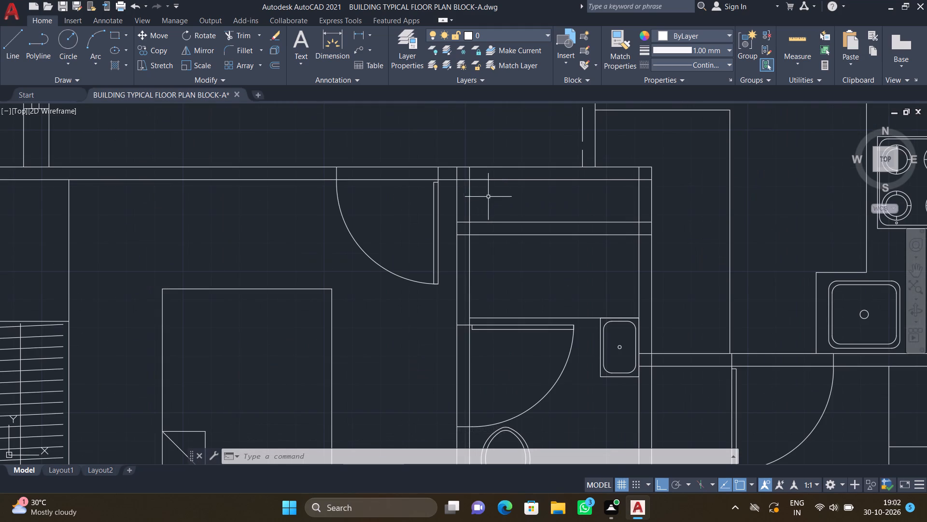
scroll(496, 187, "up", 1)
Trim away both wall lines closing the recess north of the lower toilet, between the bedroom-door wall corner and the kitchen-side wall.
type("TR")
key("Return")
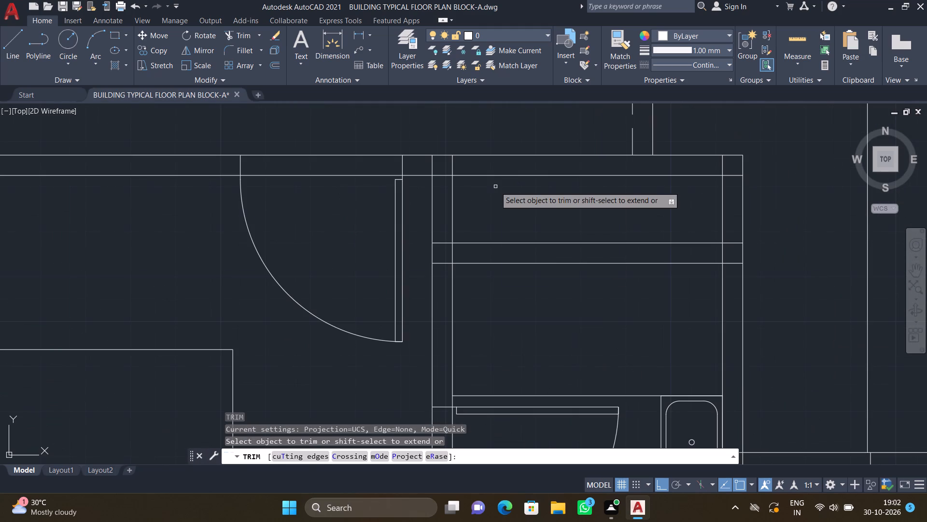
scroll(535, 165, "down", 3)
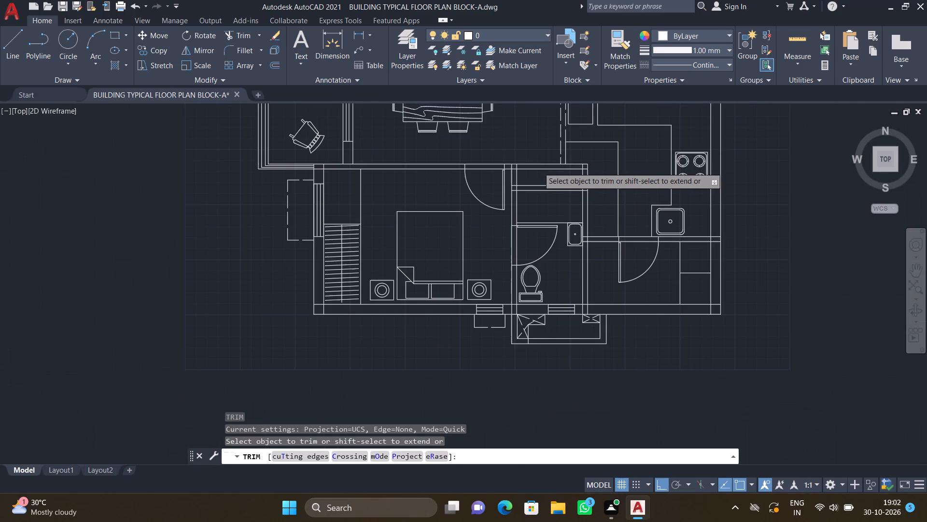
scroll(545, 165, "up", 1)
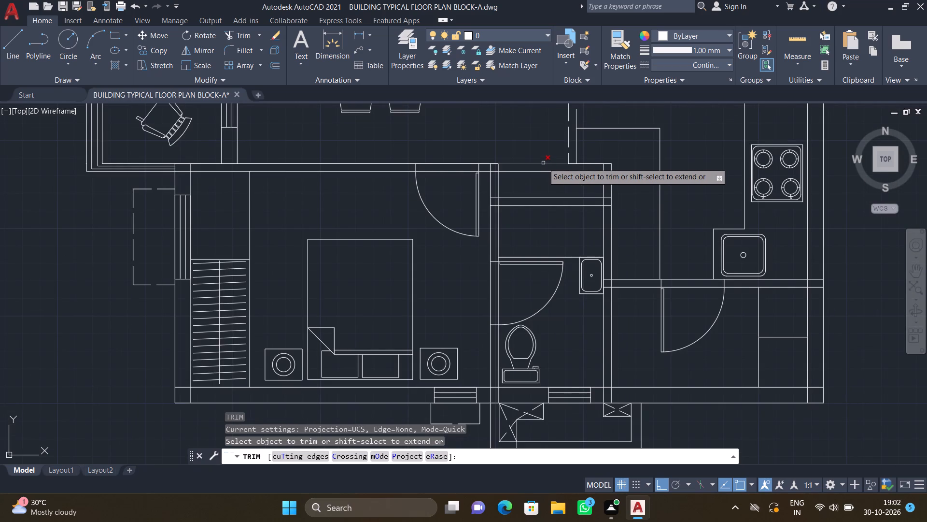
scroll(567, 157, "up", 1)
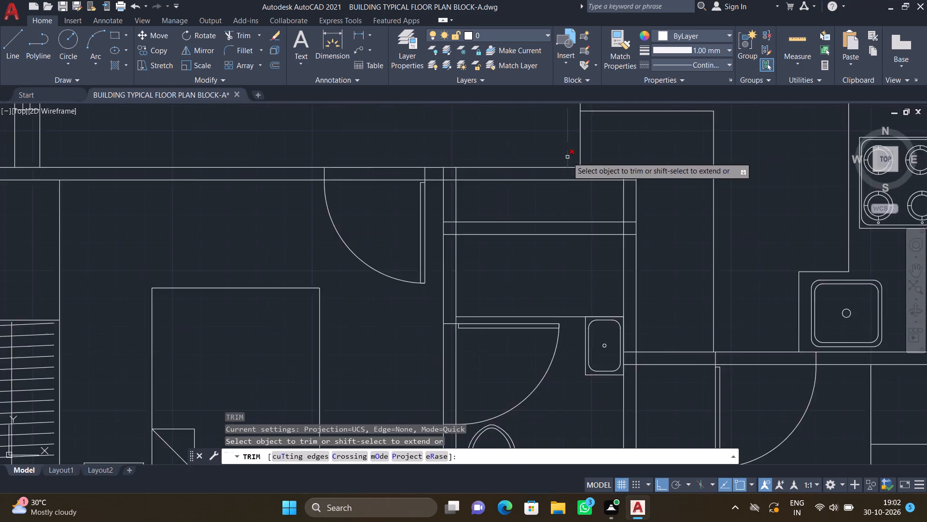
scroll(567, 157, "up", 1)
left_click_drag(478, 158, 505, 196)
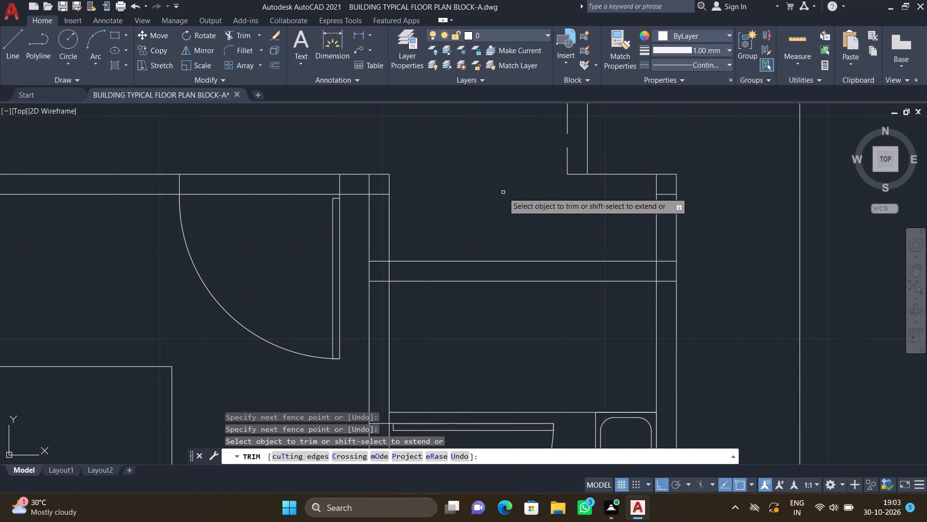
key("Return")
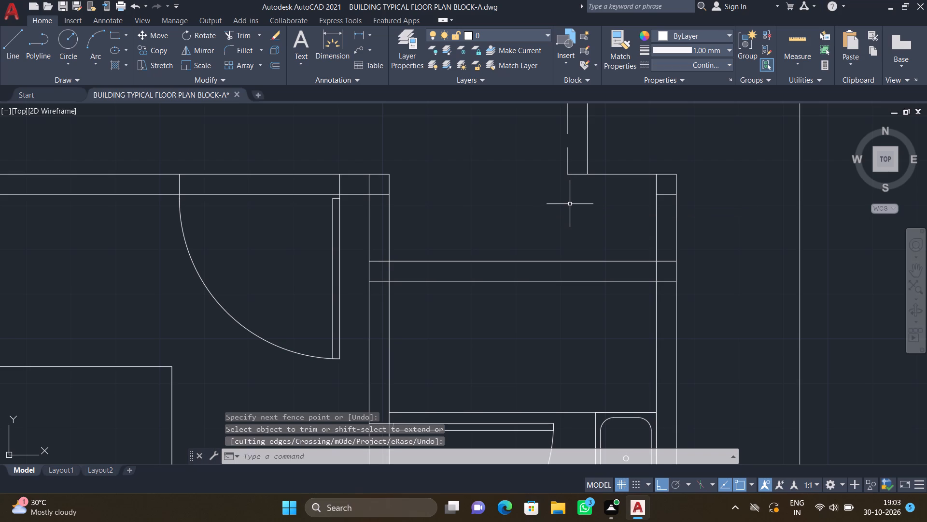
Draw a vertical line about 1'-7.5" long from the dashed line's lower end down to the wall below the opened recess.
key("l")
key("Return")
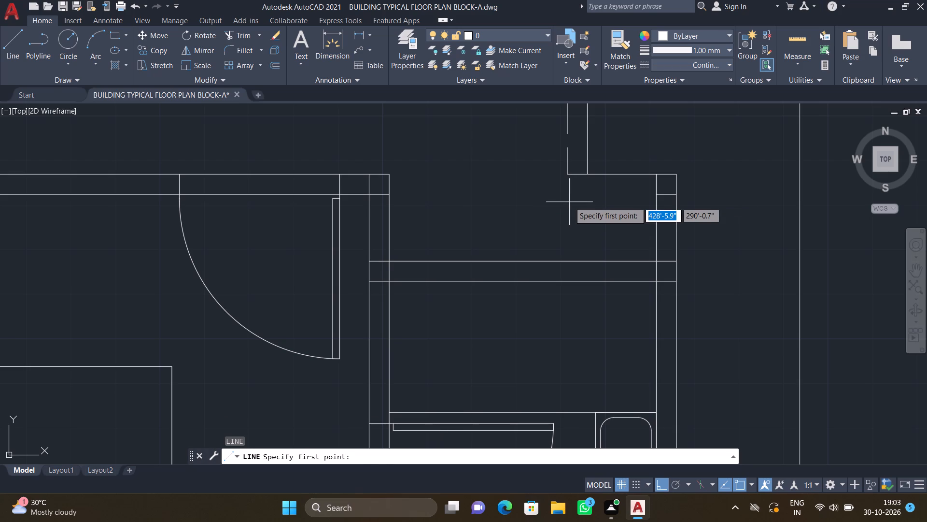
left_click_drag(566, 172, 563, 177)
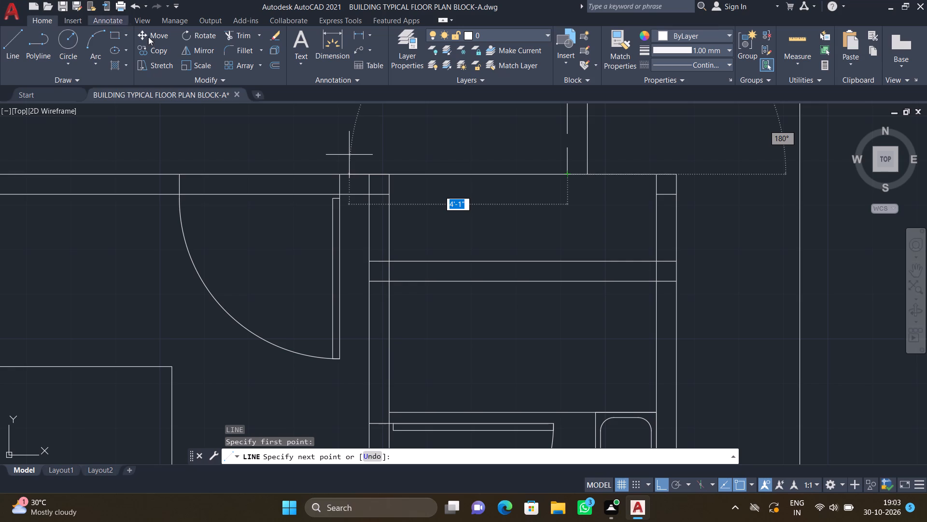
scroll(590, 241, "up", 1)
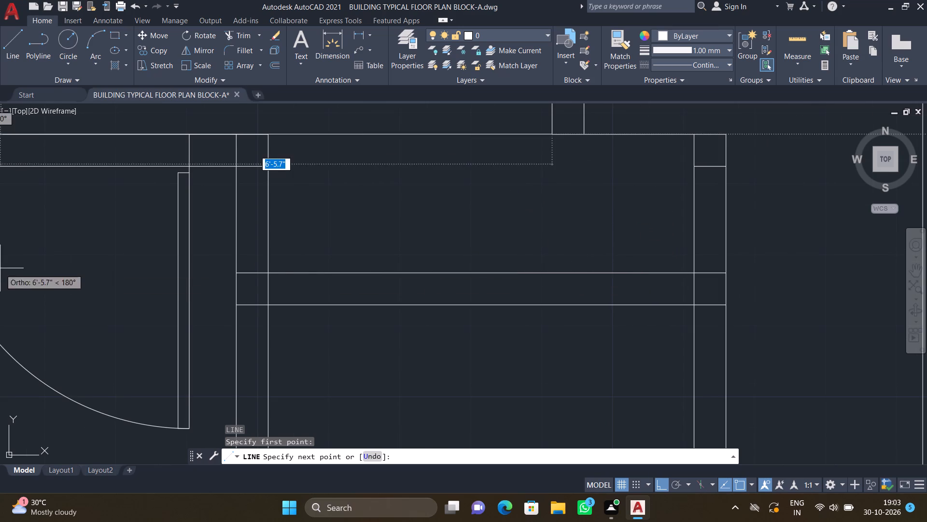
left_click(552, 274)
key("Return")
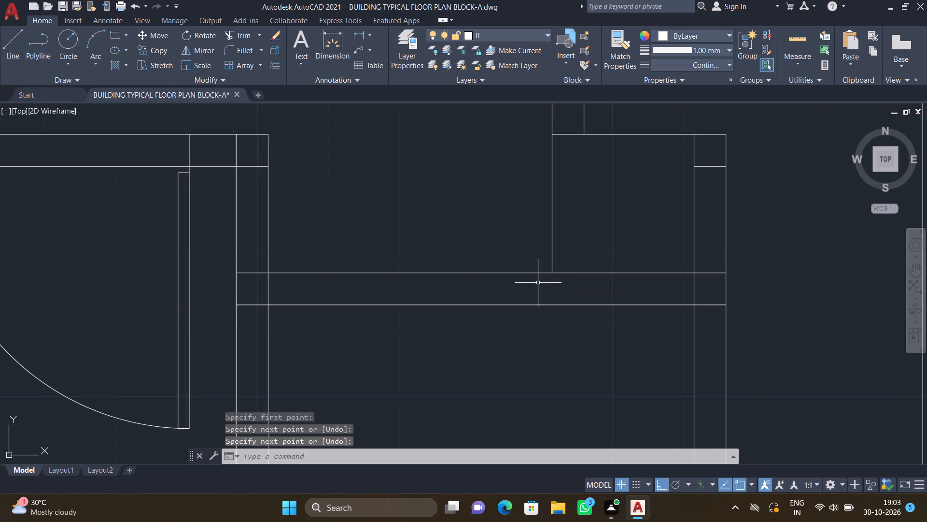
Draw a washbasin counter rectangle about 2'-0.4" by 1'-7.5" in the recess, against its bedroom-side wall.
scroll(537, 284, "down", 2)
middle_click_drag(456, 210, 526, 244)
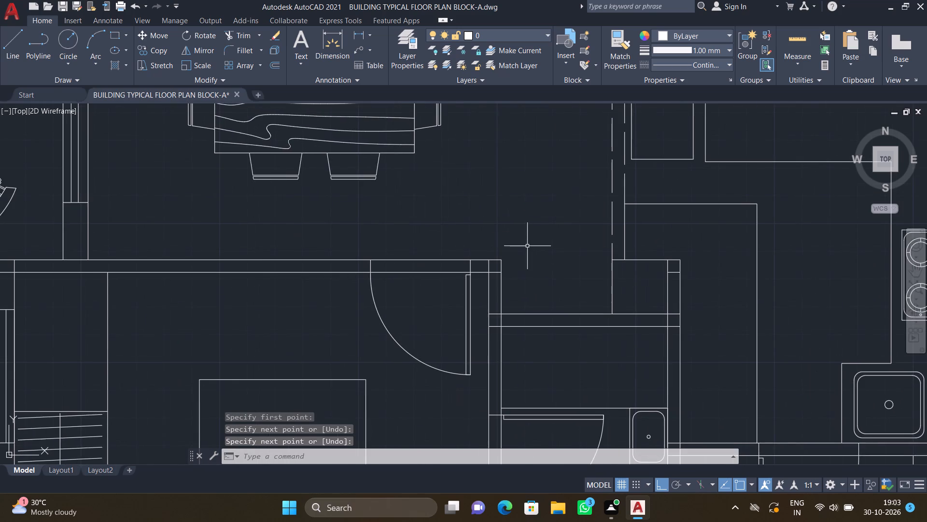
scroll(535, 282, "up", 2)
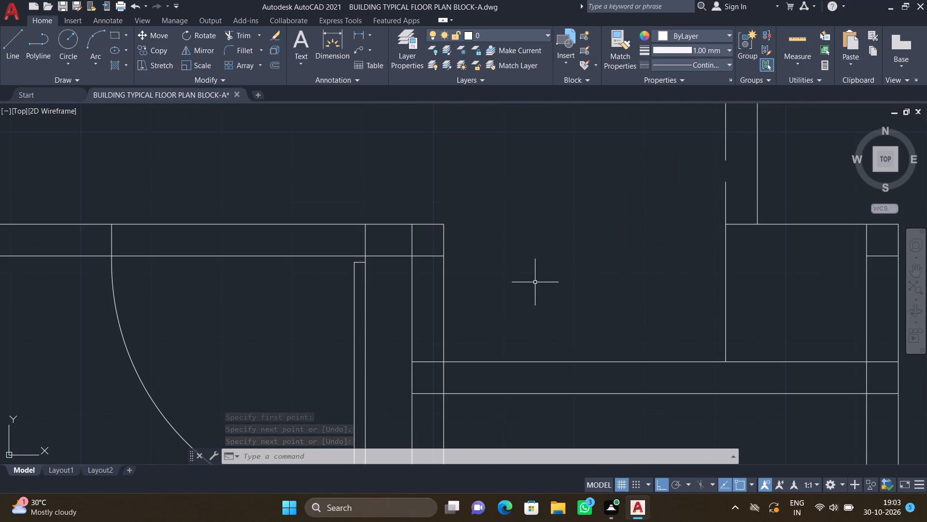
type("REC")
key("Return")
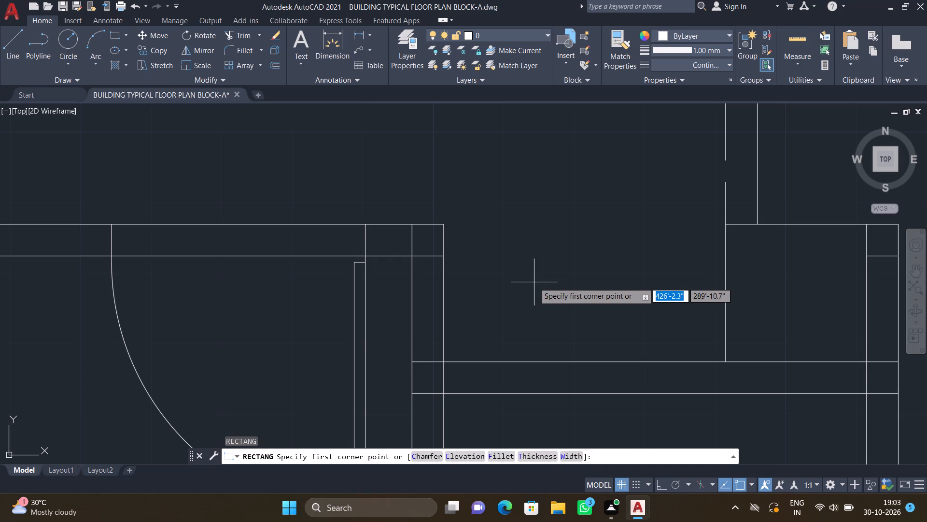
left_click(445, 361)
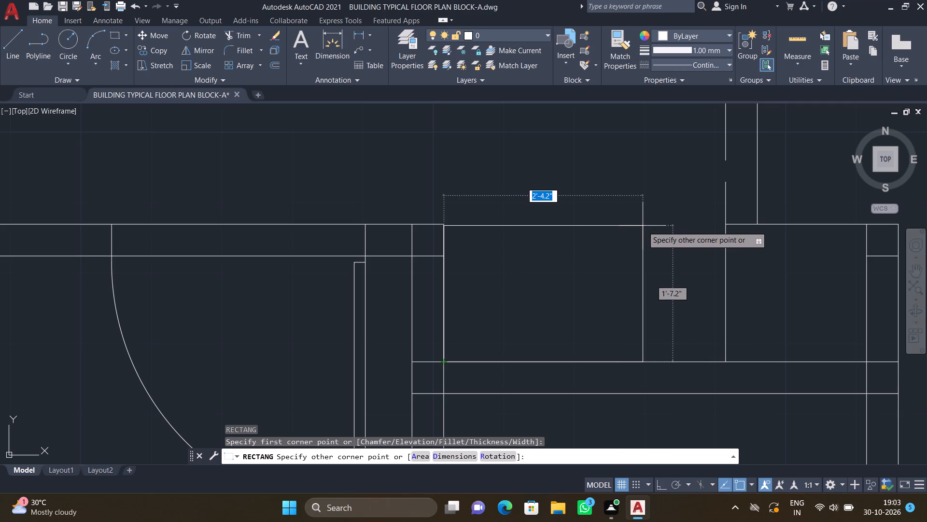
left_click(616, 224)
Draw an inner basin rectangle about 1'-10" by 1'-5" inside the recess counter, leaving a narrow margin all round.
scroll(497, 275, "down", 2)
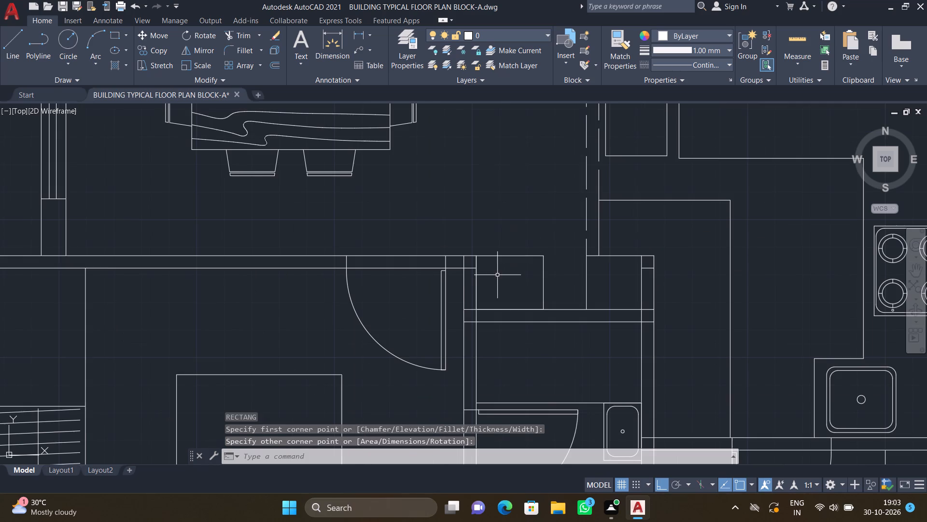
type("REC")
key("Return")
scroll(489, 269, "up", 2)
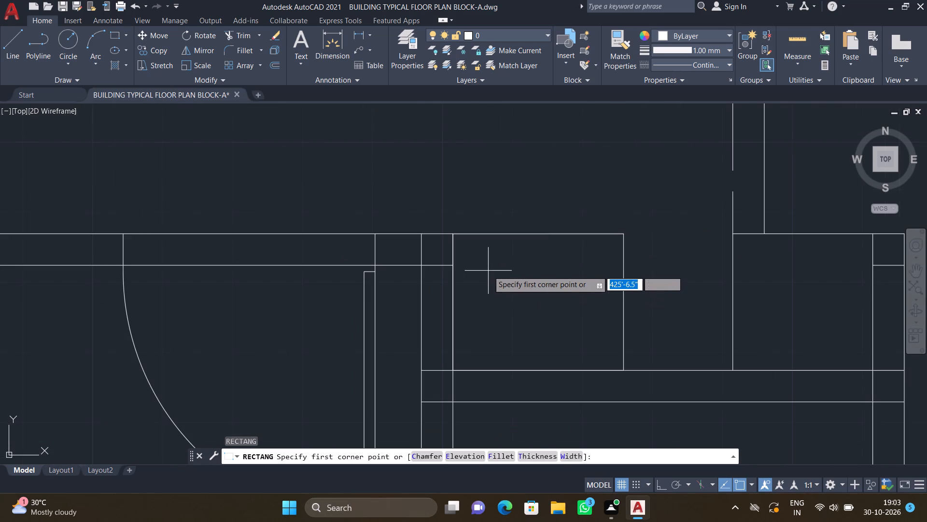
scroll(469, 252, "up", 2)
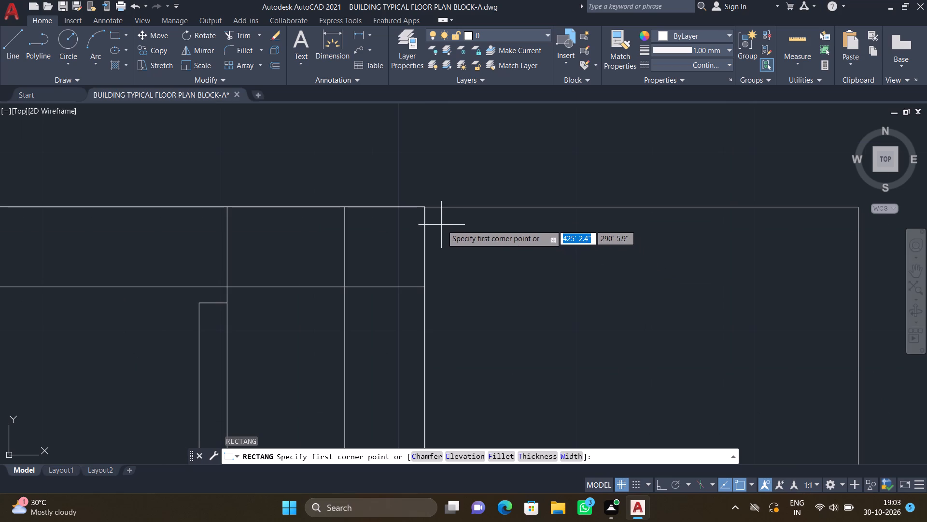
left_click_drag(442, 225, 454, 252)
scroll(480, 310, "down", 2)
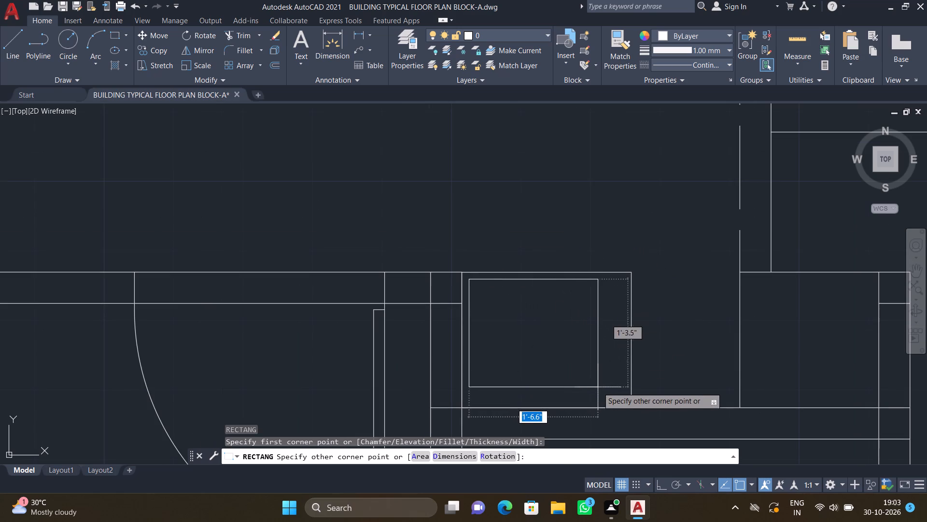
scroll(600, 388, "up", 1)
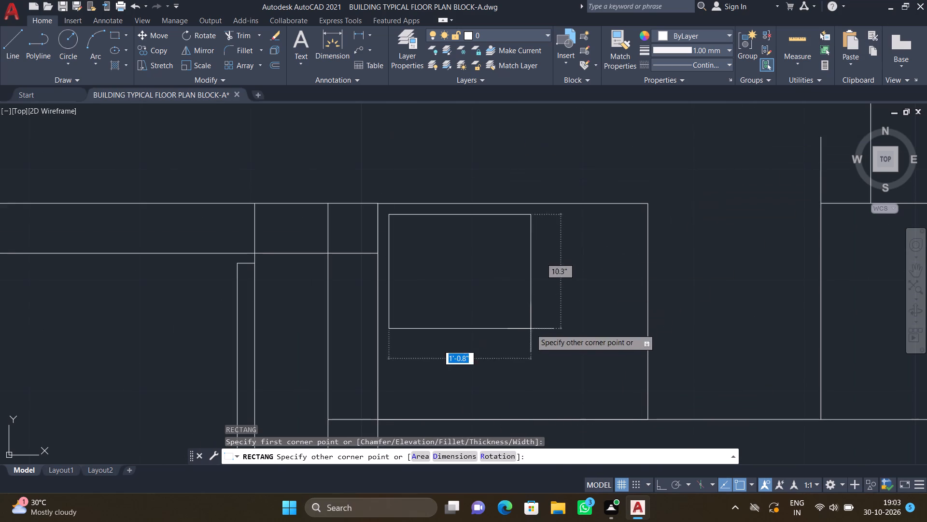
left_click(635, 404)
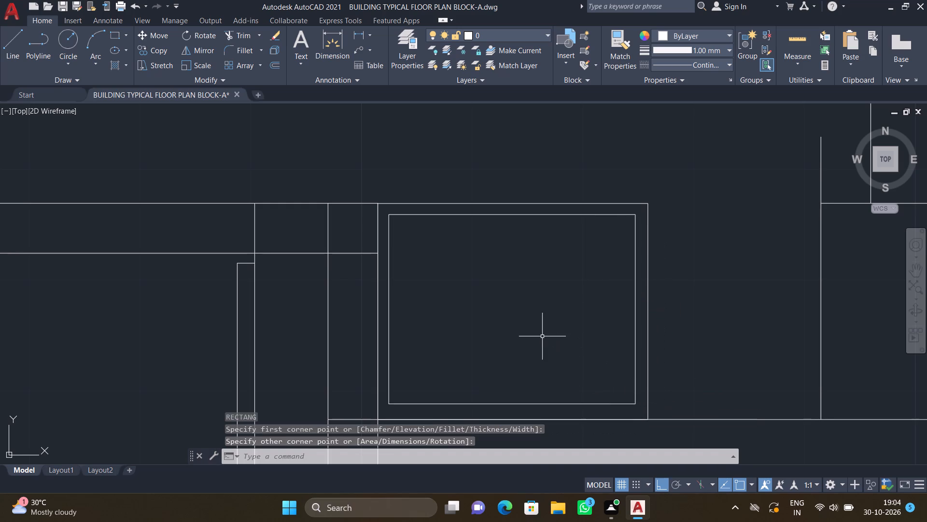
Fillet all four corners of the recess counter's inner basin rectangle with the 3" radius.
key("f")
key("Return")
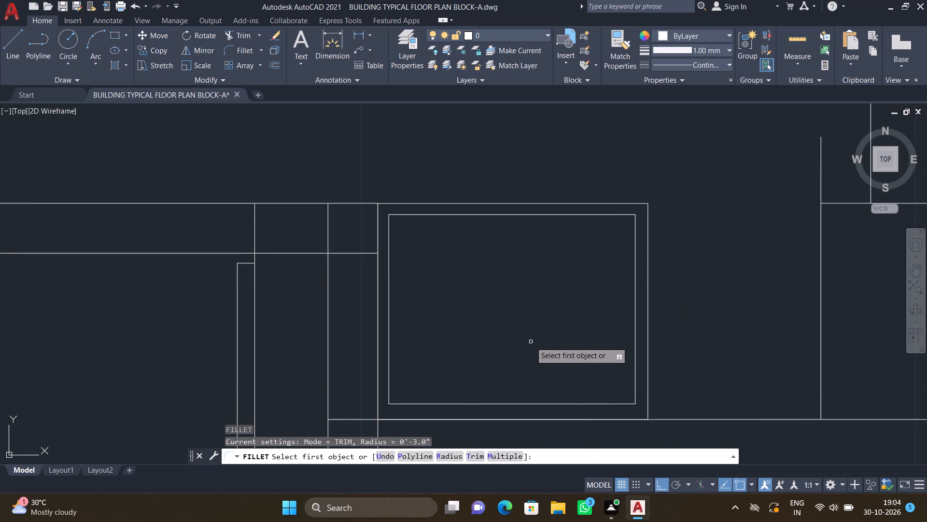
left_click(517, 215)
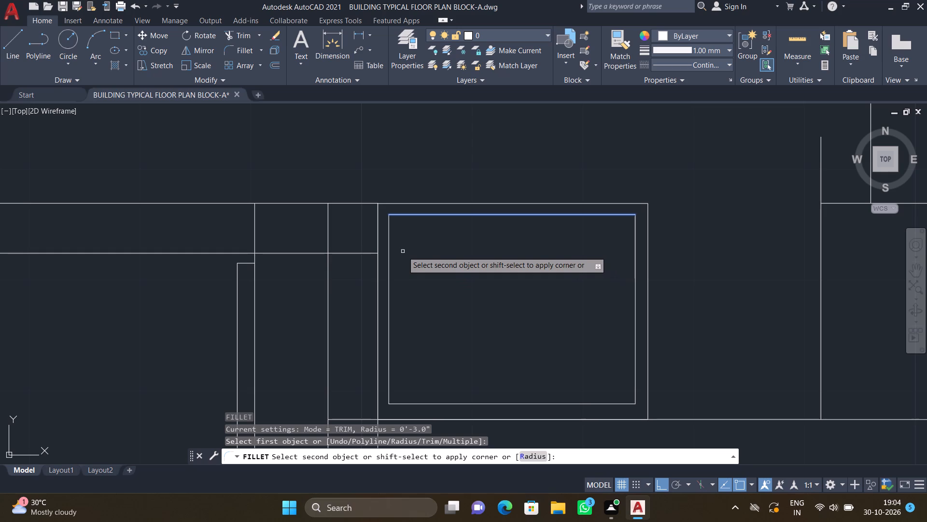
left_click(388, 260)
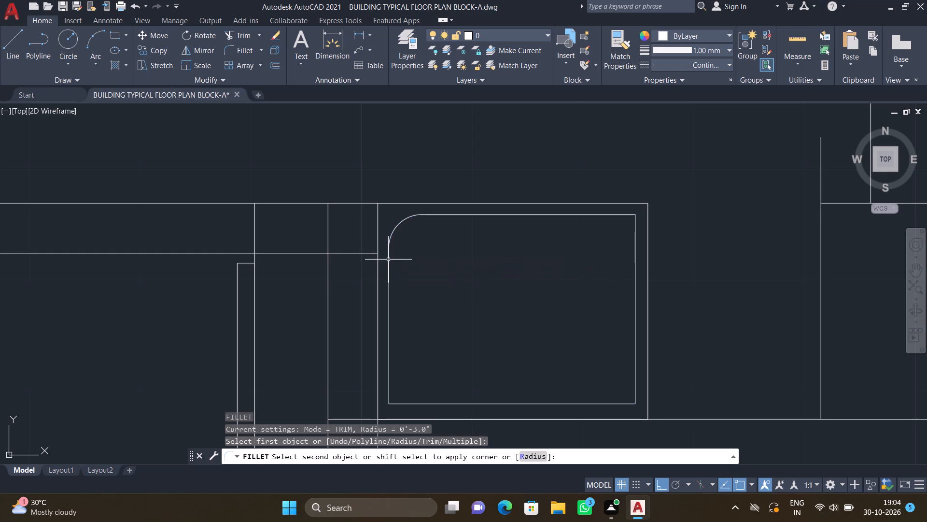
key("space")
left_click_drag(388, 307, 391, 313)
left_click(421, 404)
key("space")
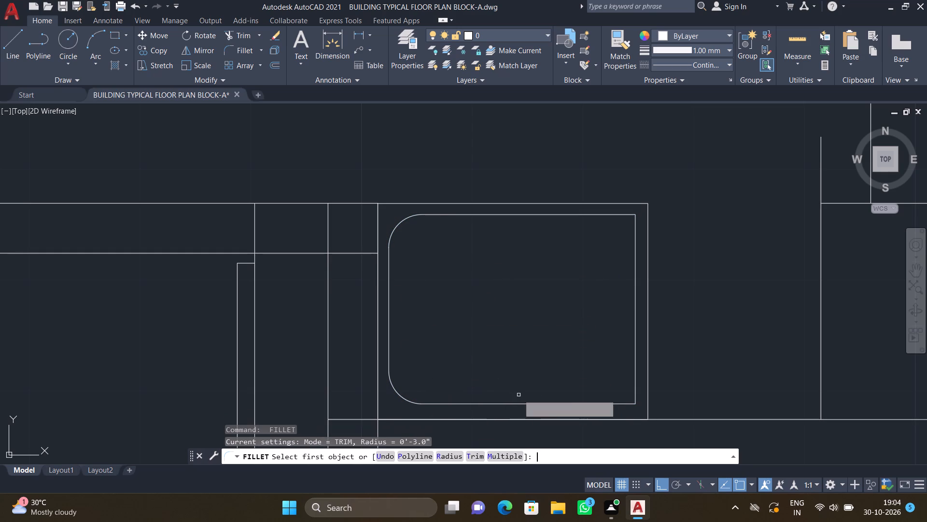
left_click_drag(537, 403, 546, 405)
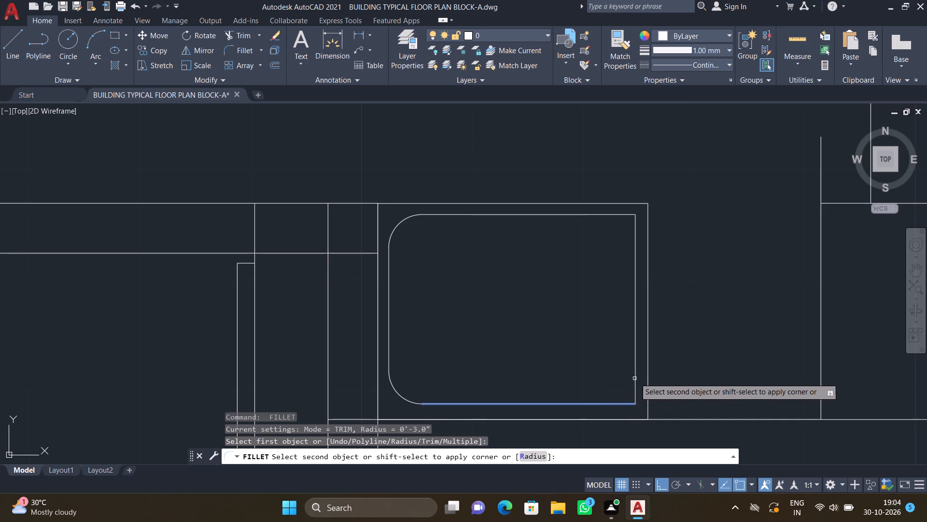
left_click(636, 364)
key("space")
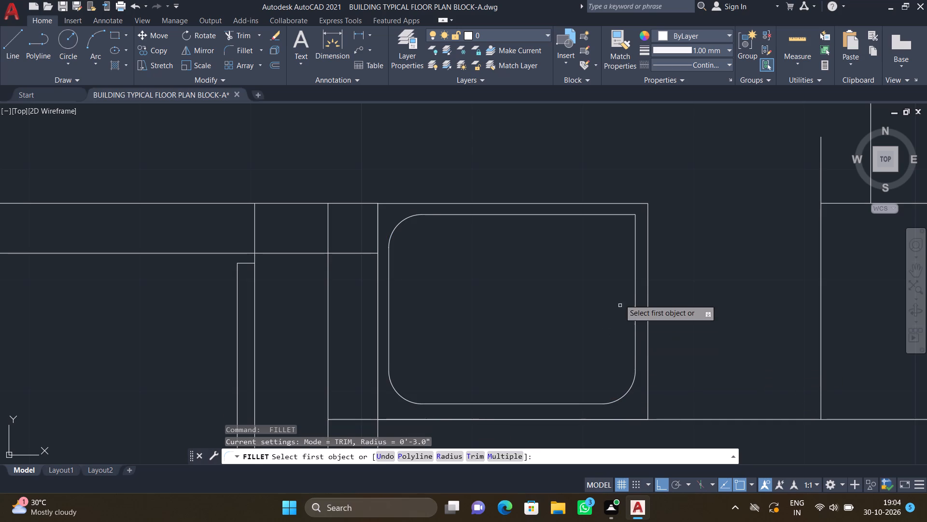
left_click_drag(620, 214, 619, 232)
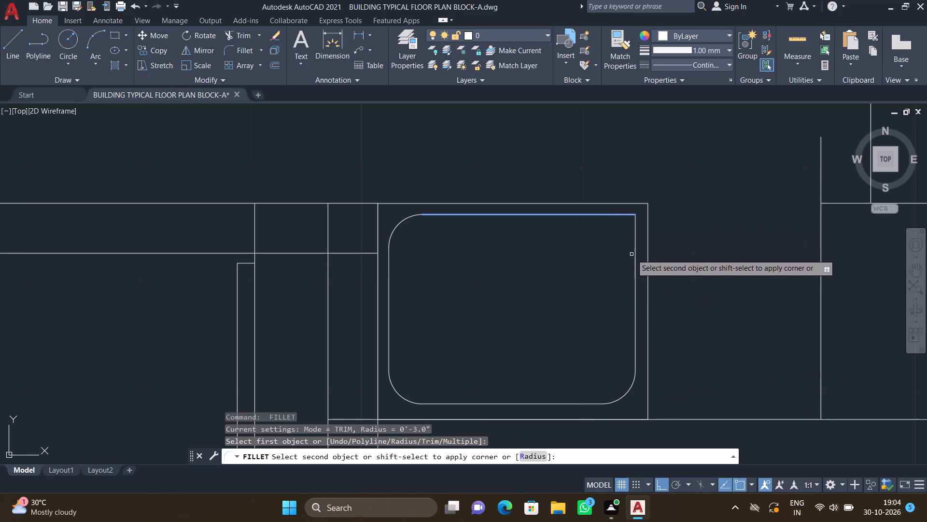
left_click(634, 258)
Draw a drain circle of about 1.3" radius at the centre of the recess washbasin.
key("c")
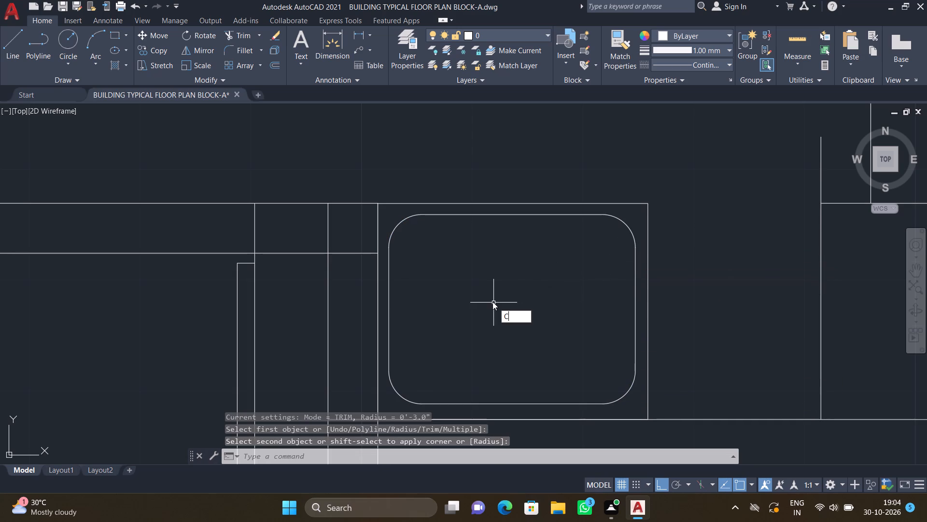
key("Return")
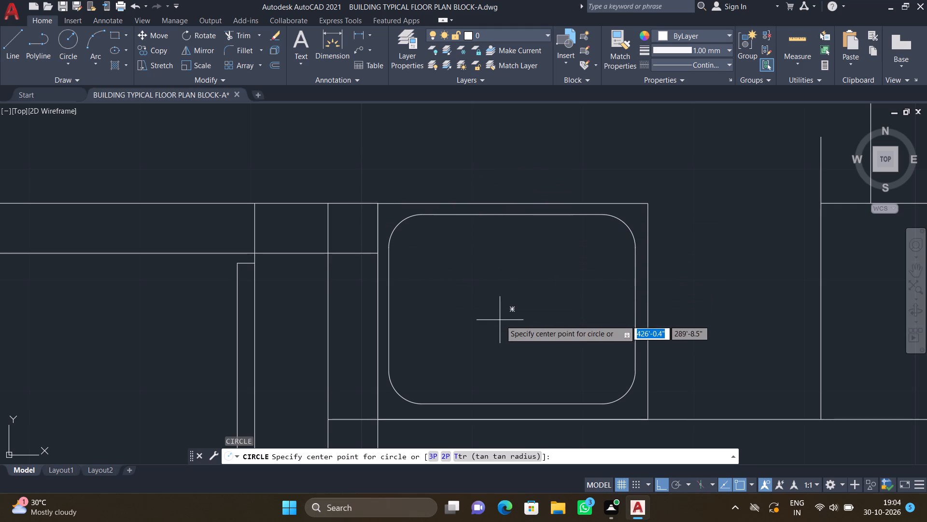
left_click(512, 305)
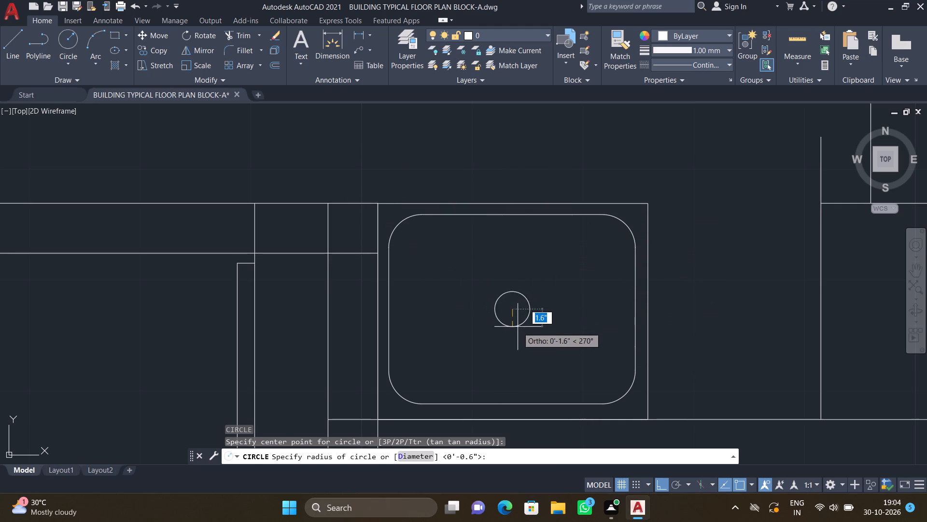
left_click(517, 324)
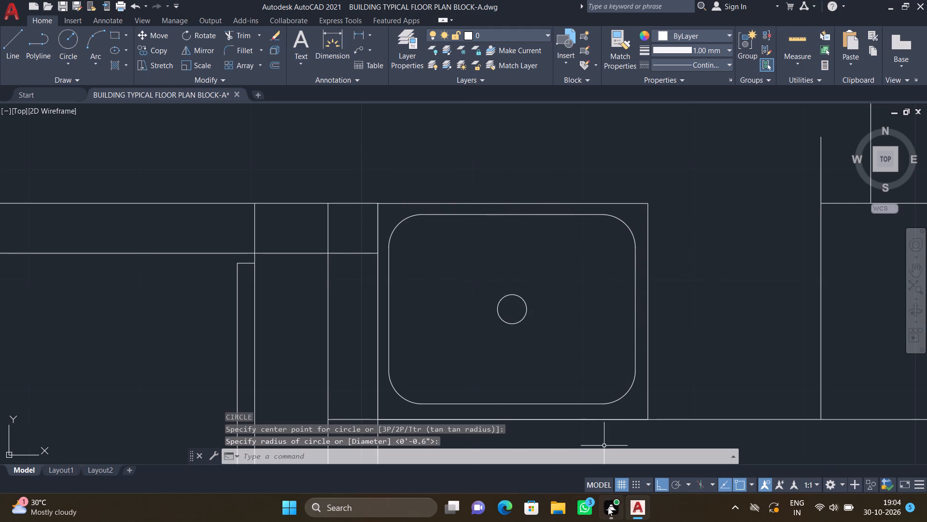
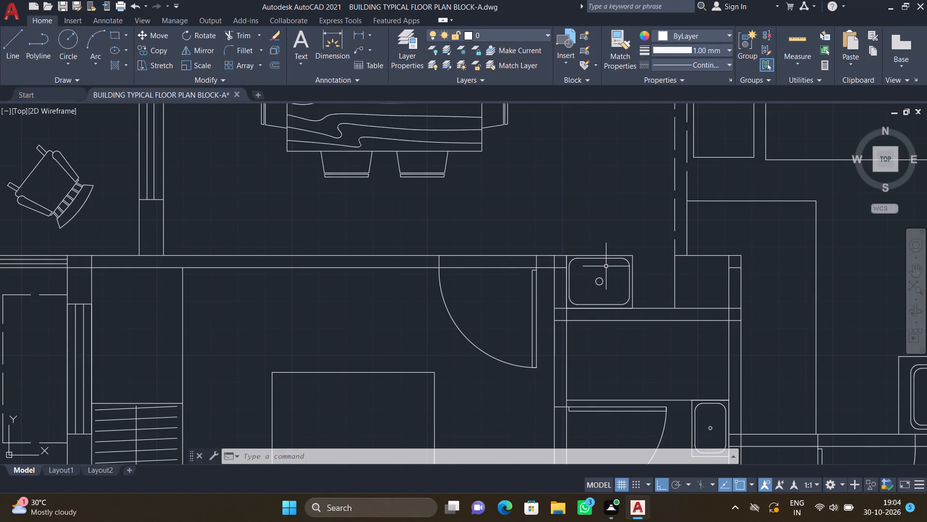
Trim the overlapping wall lines at the exterior corner beside the wardrobe of the bedroom nearest the sofa room.
scroll(602, 279, "down", 3)
middle_click_drag(586, 331, 582, 302)
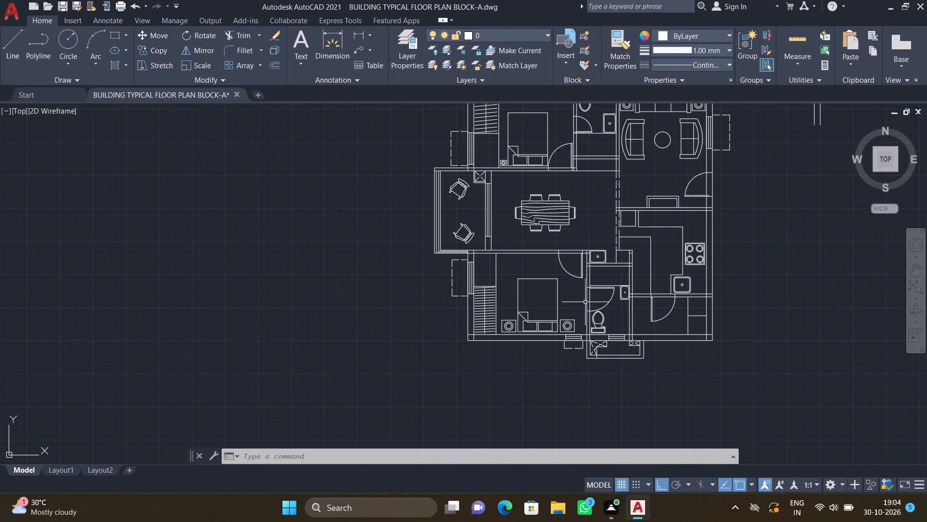
scroll(599, 261, "up", 2)
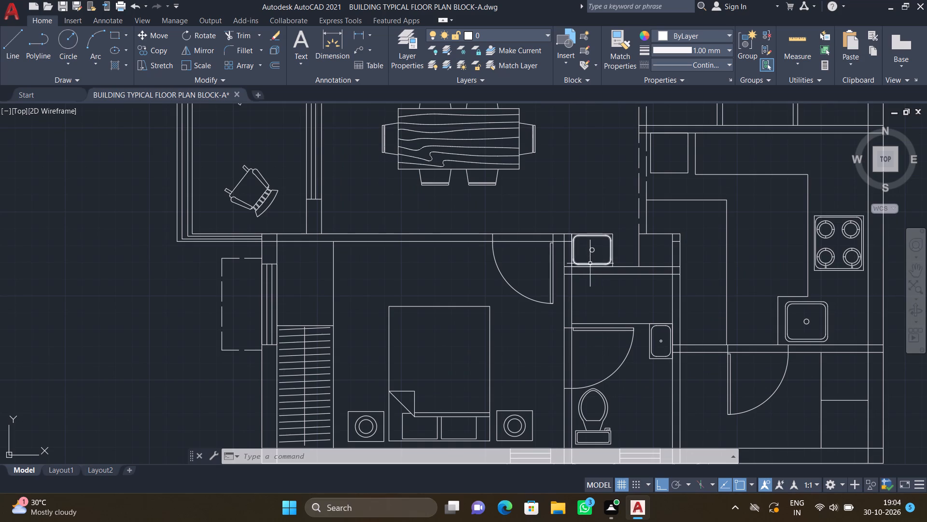
scroll(595, 252, "down", 2)
middle_click_drag(625, 288, 667, 315)
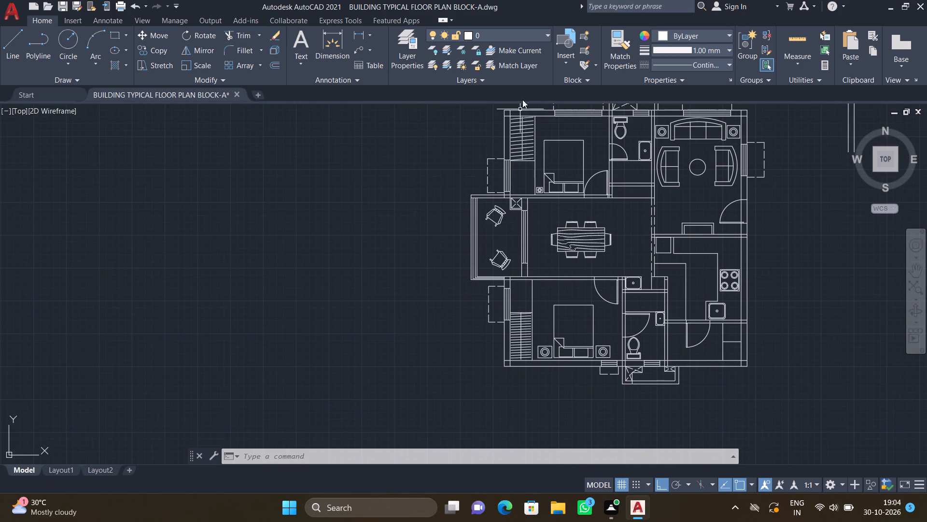
scroll(541, 128, "down", 1)
middle_click(527, 243)
scroll(538, 97, "up", 2)
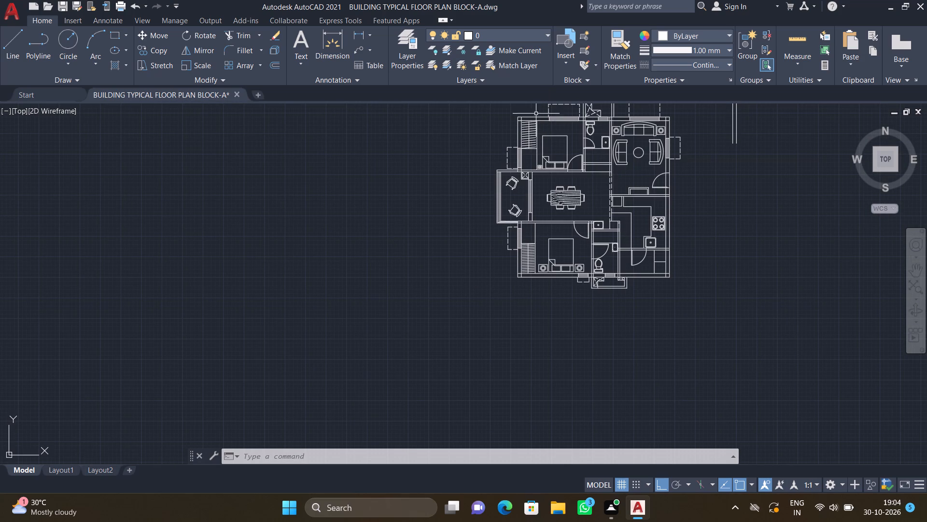
scroll(535, 111, "up", 3)
type("TR")
key("Return")
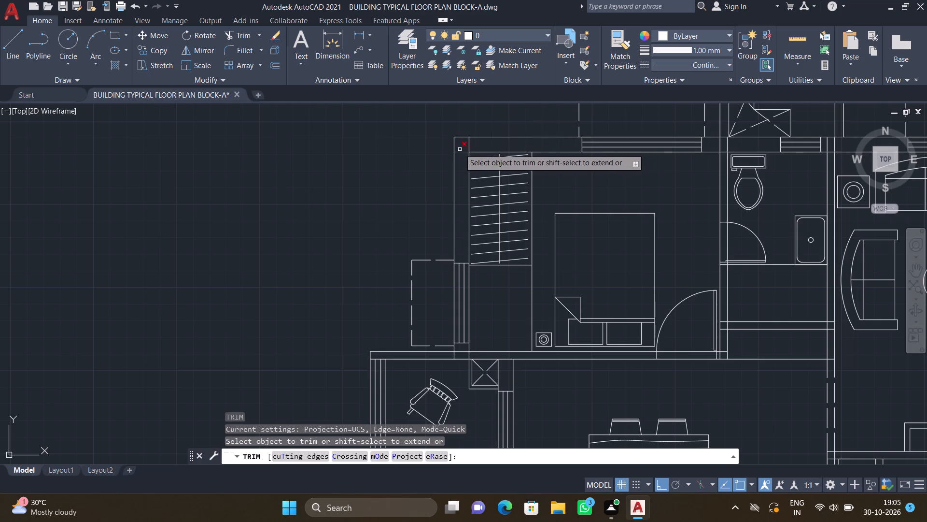
scroll(458, 146, "up", 4)
left_click_drag(460, 148, 454, 219)
left_click_drag(481, 116, 502, 124)
left_click_drag(503, 124, 504, 124)
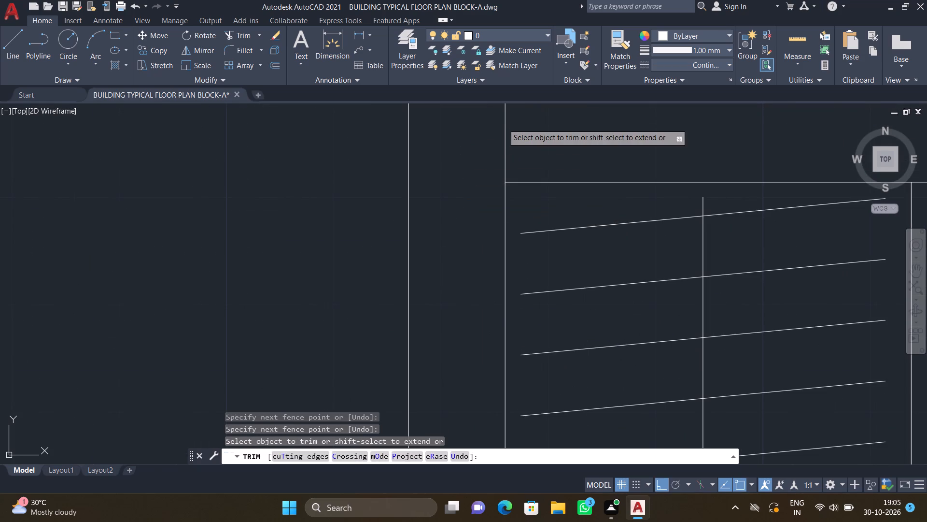
left_click_drag(504, 124, 523, 133)
Trim the crossing wall lines where the bedroom–toilet partition and the duct wall meet the exterior wall.
scroll(524, 136, "down", 3)
middle_click_drag(596, 195, 454, 184)
scroll(458, 189, "down", 2)
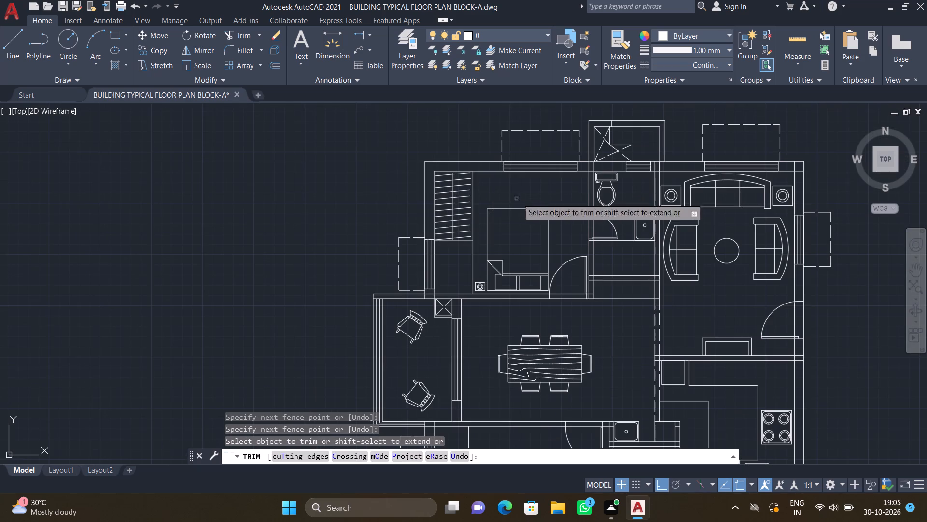
scroll(596, 171, "up", 5)
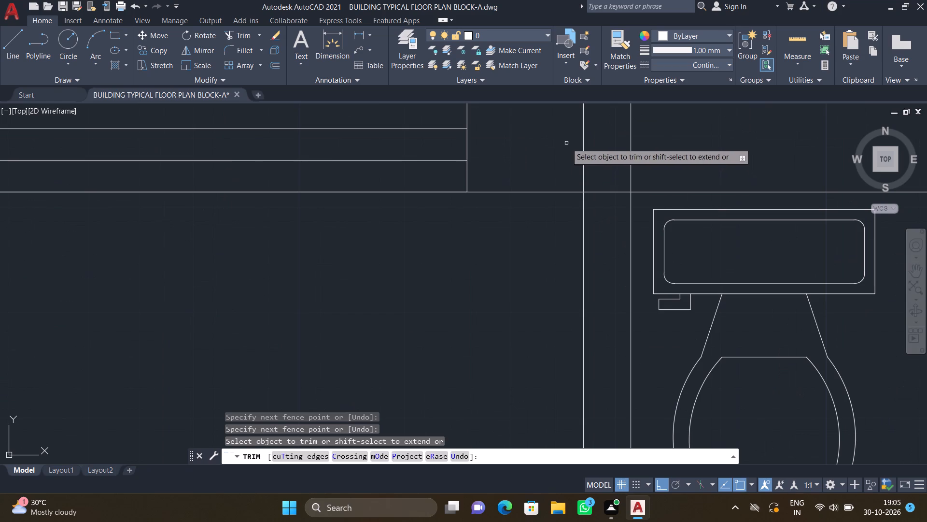
left_click_drag(567, 143, 633, 161)
scroll(633, 156, "down", 2)
scroll(624, 133, "up", 2)
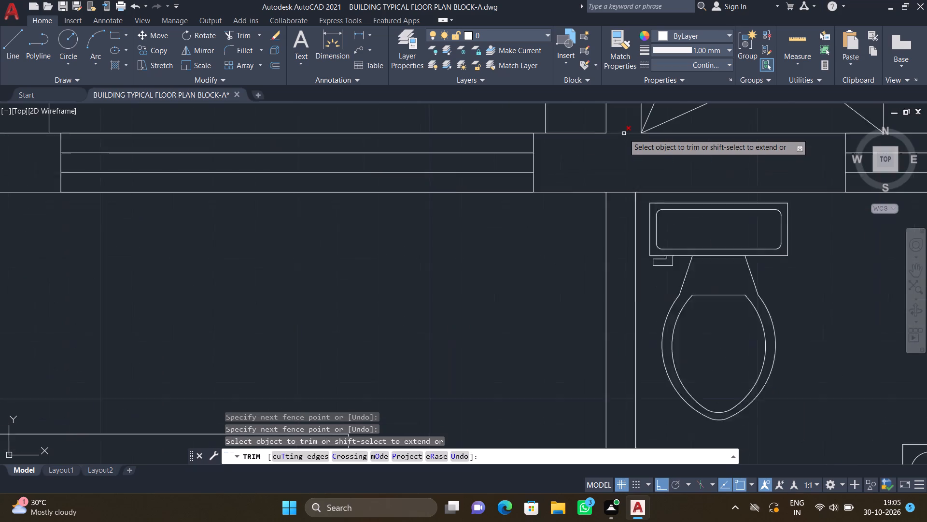
left_click_drag(620, 129, 623, 141)
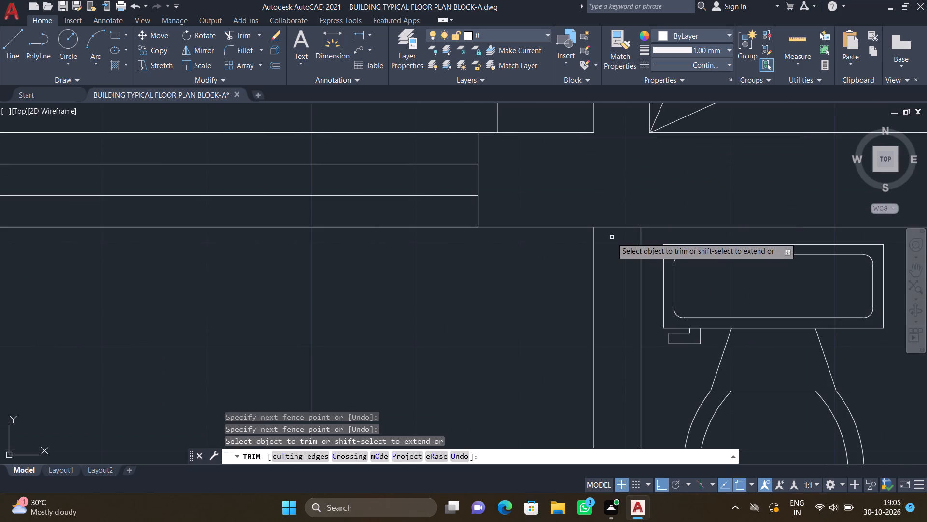
scroll(612, 237, "up", 2)
left_click_drag(608, 190, 604, 211)
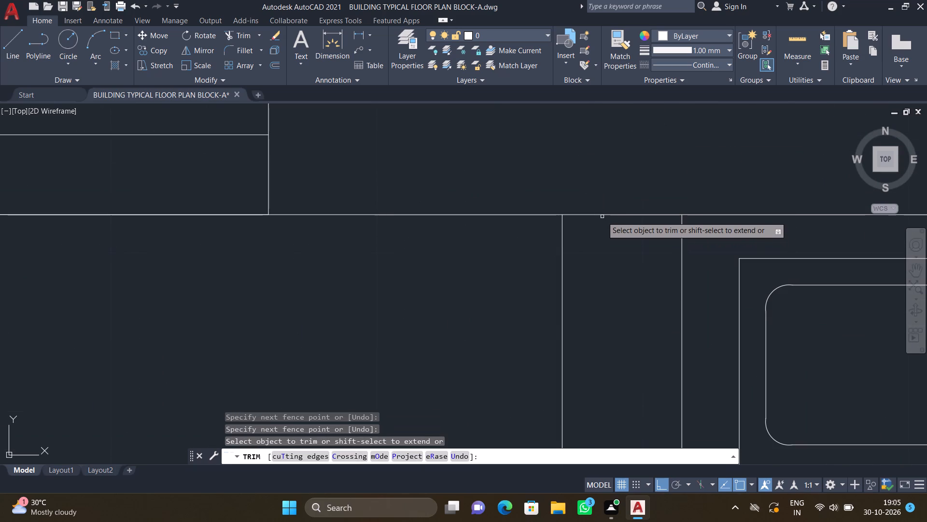
left_click(602, 214)
Trim the crossing wall lines where the toilet–living room partition and the duct's other wall meet the exterior wall.
scroll(612, 230, "down", 4)
scroll(603, 304, "down", 1)
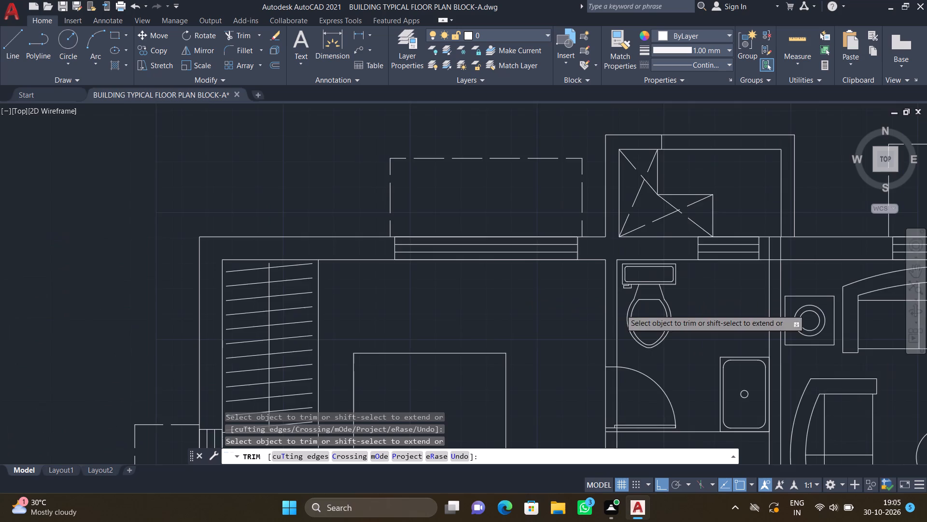
scroll(623, 310, "down", 1)
scroll(735, 281, "up", 3)
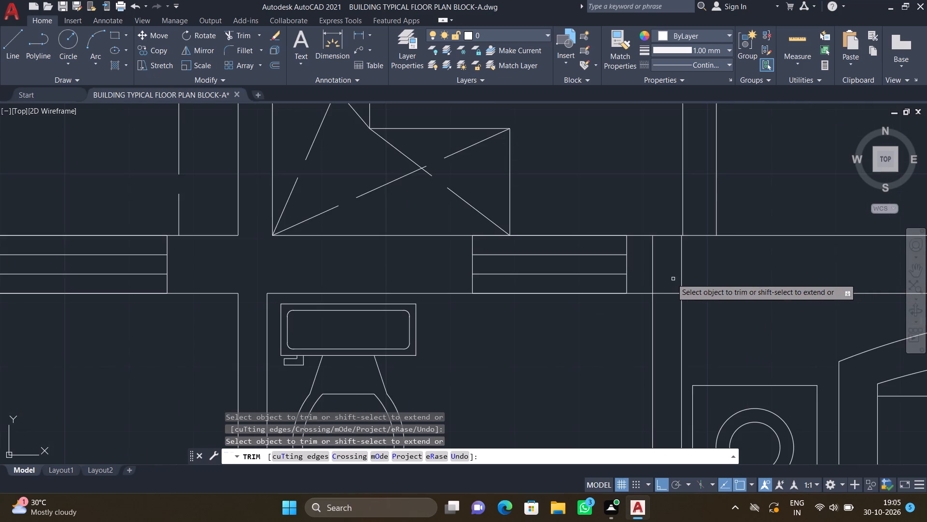
scroll(658, 267, "up", 2)
left_click_drag(624, 258, 712, 265)
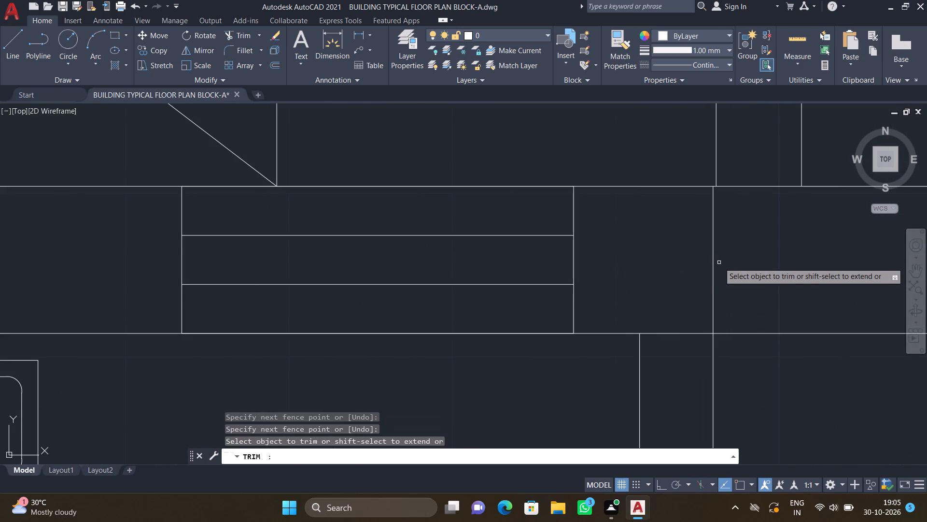
left_click_drag(721, 254, 711, 257)
left_click_drag(761, 173, 761, 189)
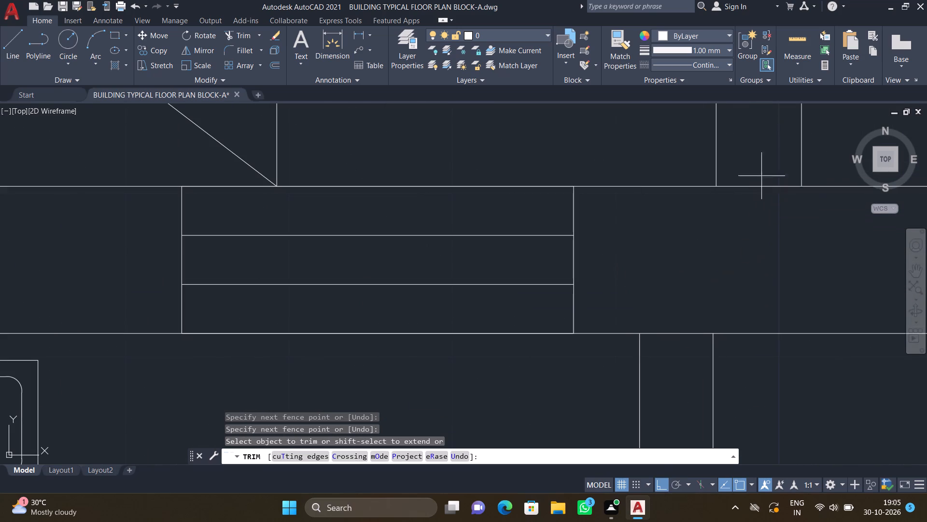
left_click_drag(761, 189, 758, 213)
scroll(731, 255, "down", 2)
scroll(711, 295, "up", 2)
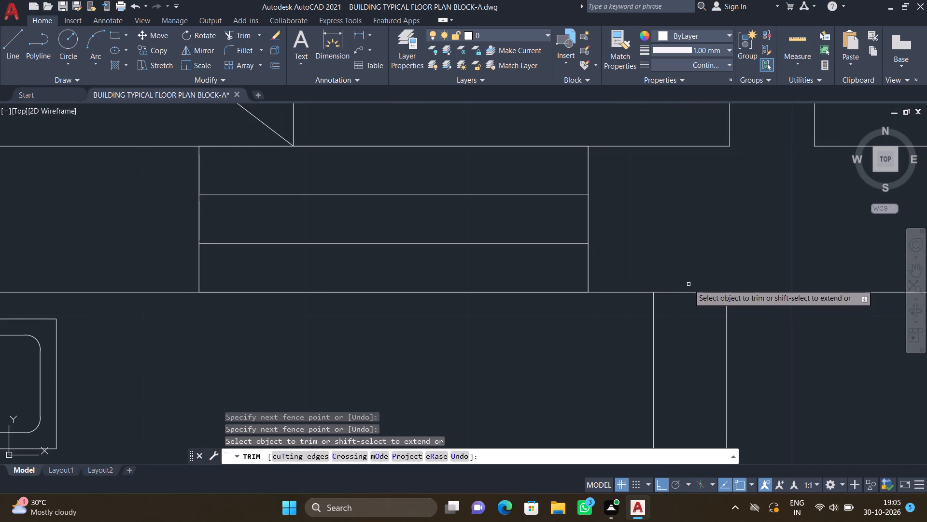
left_click_drag(688, 283, 692, 313)
Trim the overlapping wall lines at the living room's exterior corner beside the sofa's side table.
scroll(694, 313, "down", 3)
scroll(602, 280, "down", 2)
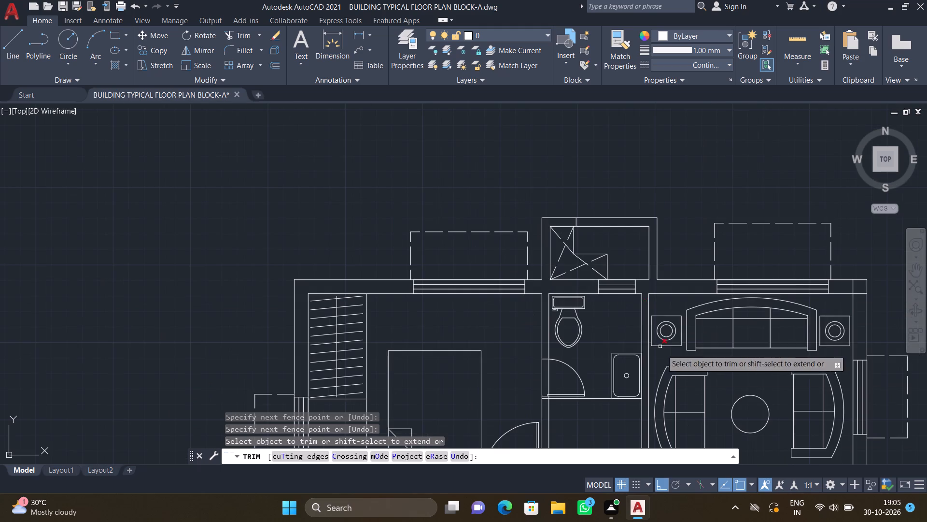
scroll(853, 298, "up", 2)
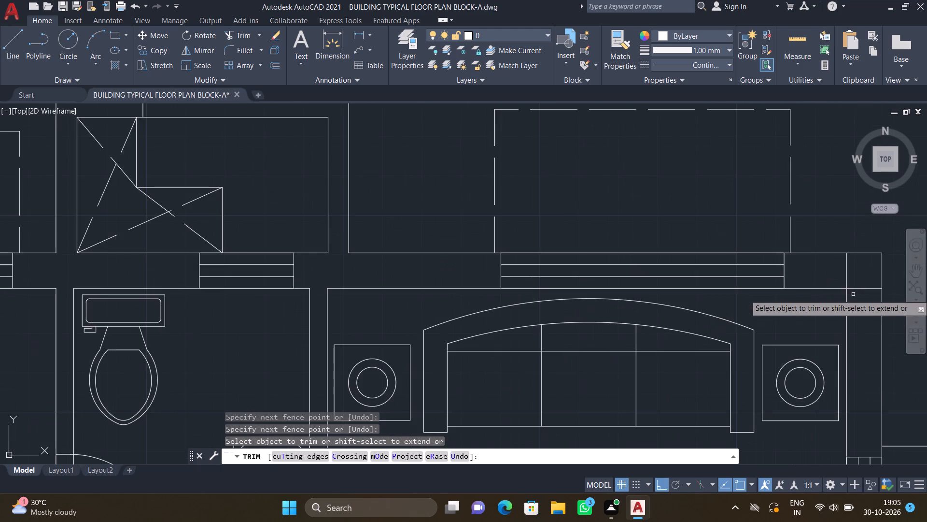
scroll(852, 280, "up", 3)
left_click_drag(801, 256, 838, 270)
left_click_drag(846, 283, 848, 331)
Trim the wall lines crossing the bedroom's door opening onto the dining area.
scroll(840, 331, "down", 3)
scroll(610, 225, "down", 3)
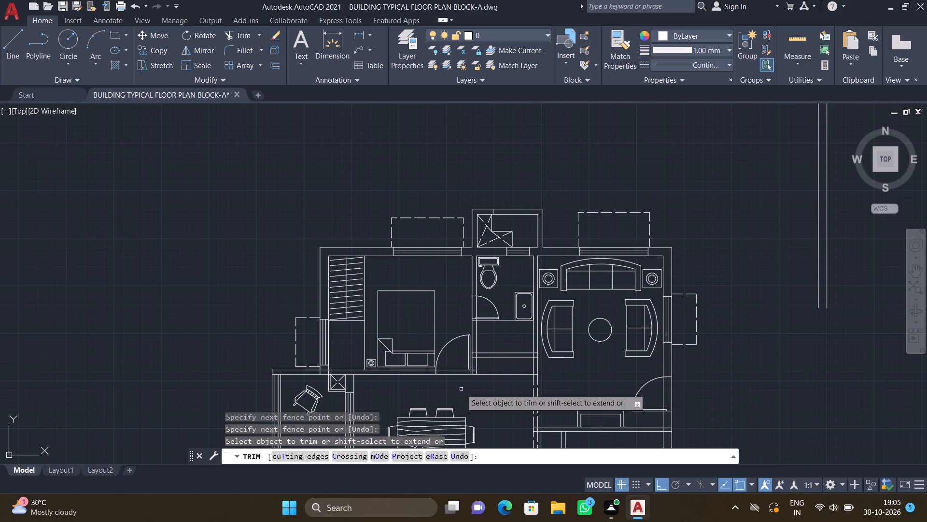
scroll(479, 405, "up", 1)
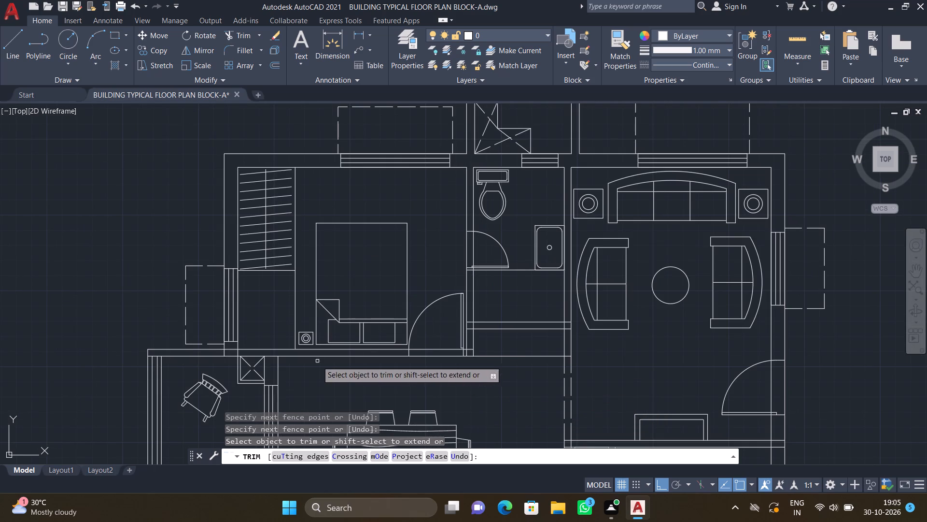
scroll(410, 382, "up", 1)
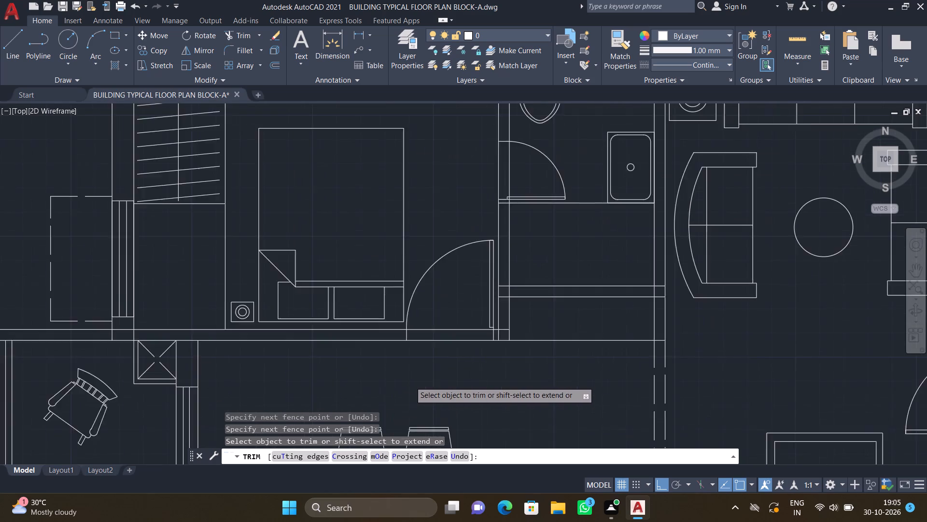
scroll(410, 381, "up", 1)
left_click_drag(457, 285, 454, 341)
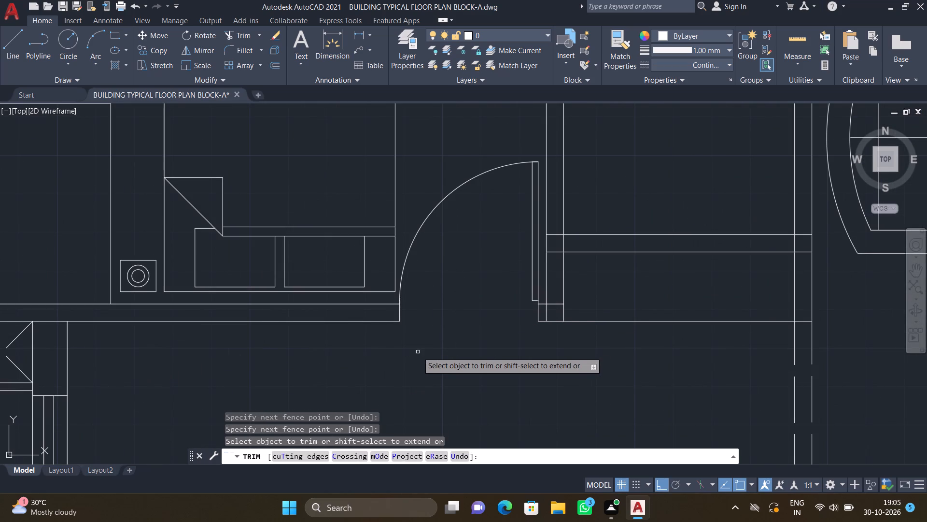
Trim the wall lines crossing at the junction of the bedroom's window wall and the balcony wall.
scroll(385, 367, "down", 2)
scroll(213, 346, "up", 2)
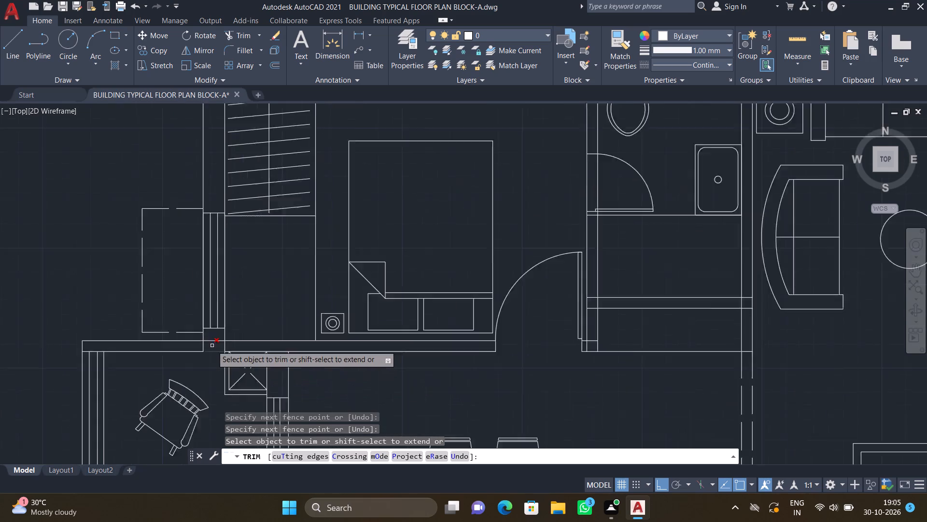
scroll(210, 340, "up", 2)
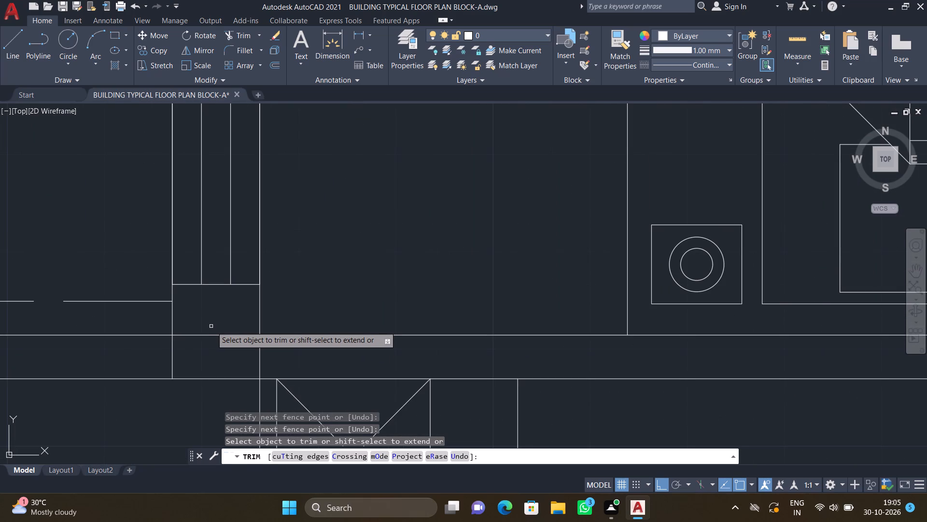
scroll(211, 326, "down", 3)
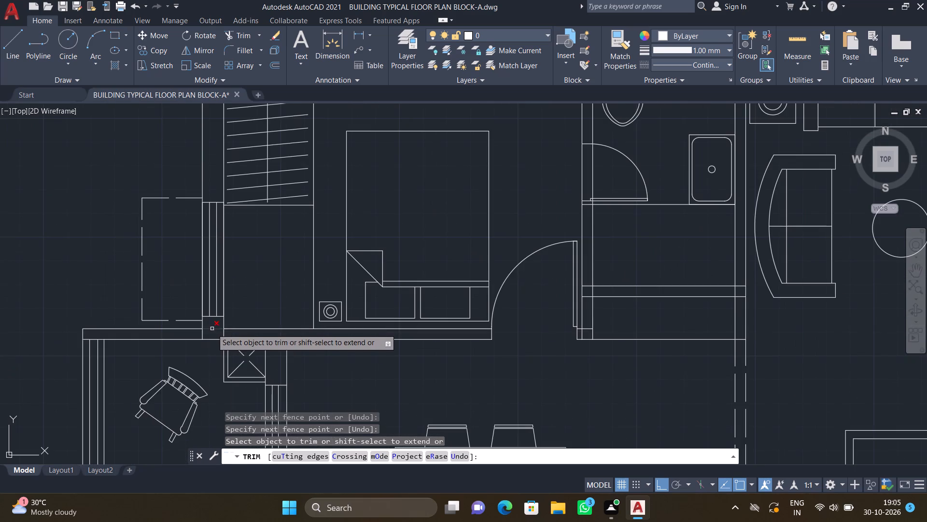
scroll(215, 333, "up", 2)
left_click_drag(208, 320, 243, 340)
Trim the crossing lines in the partition beside the bedroom door, at its end and where the toilet-side recess wall joins.
scroll(254, 342, "down", 3)
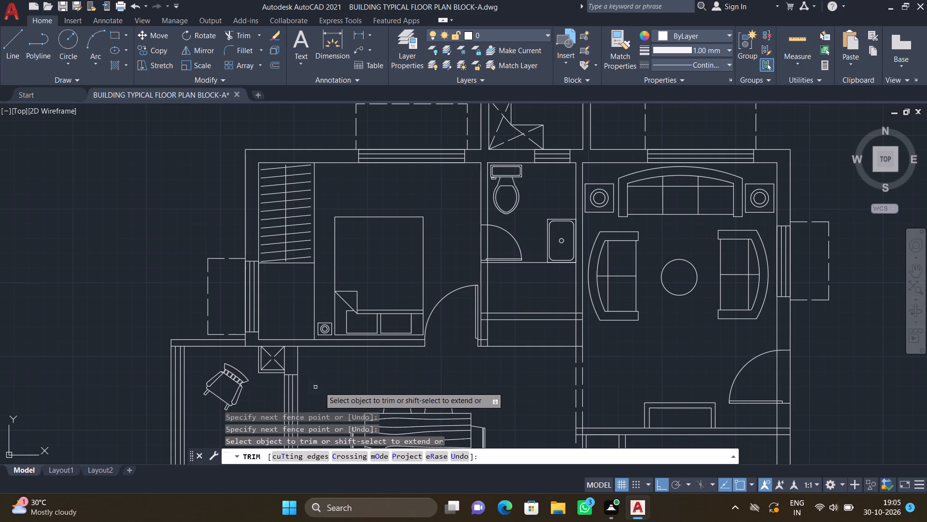
middle_click_drag(391, 305, 396, 281)
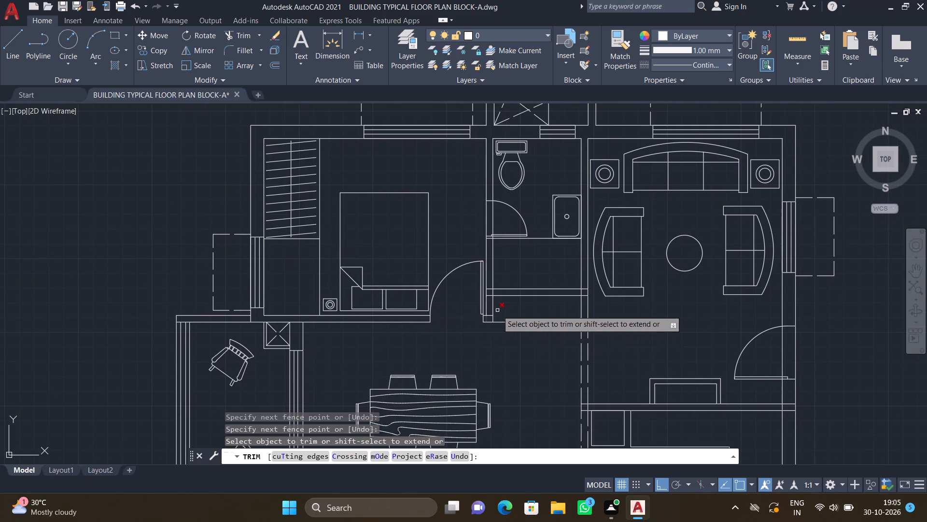
scroll(496, 311, "up", 3)
scroll(453, 342, "up", 3)
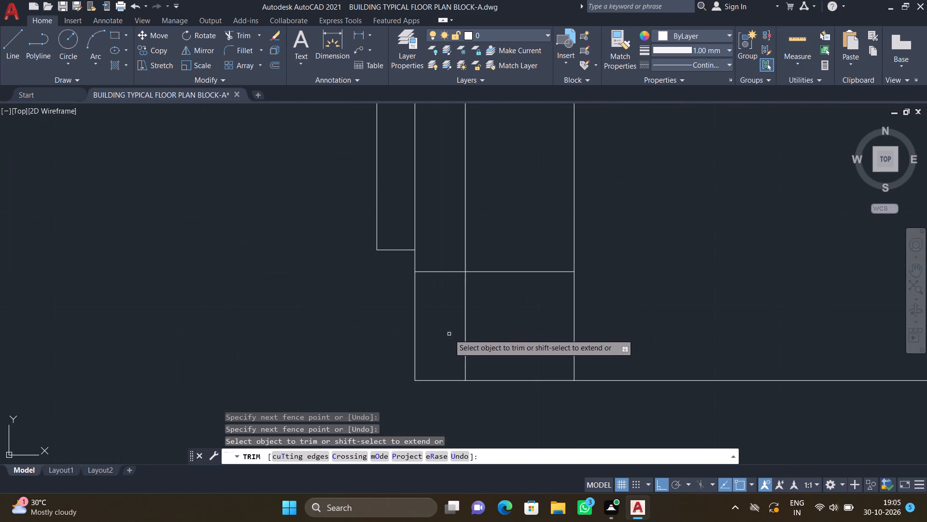
left_click_drag(449, 331, 476, 335)
scroll(475, 331, "down", 4)
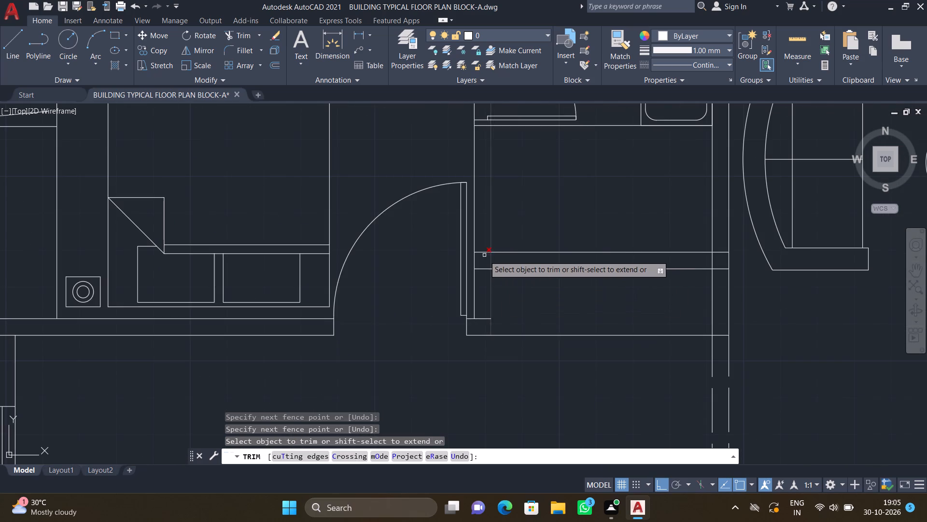
scroll(484, 256, "up", 3)
left_click_drag(461, 232, 479, 324)
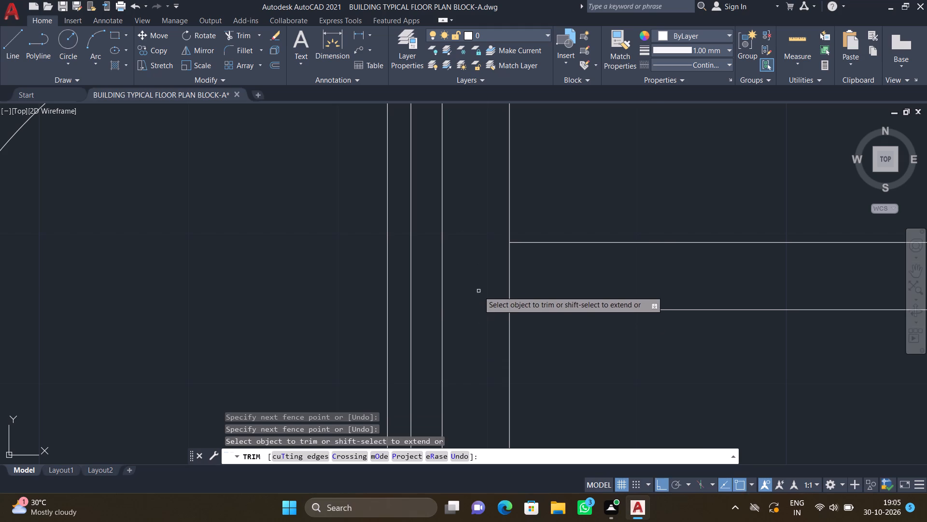
left_click_drag(481, 288, 552, 275)
Trim the crossing lines where the toilet-side recess wall meets the living room partition.
scroll(551, 276, "down", 3)
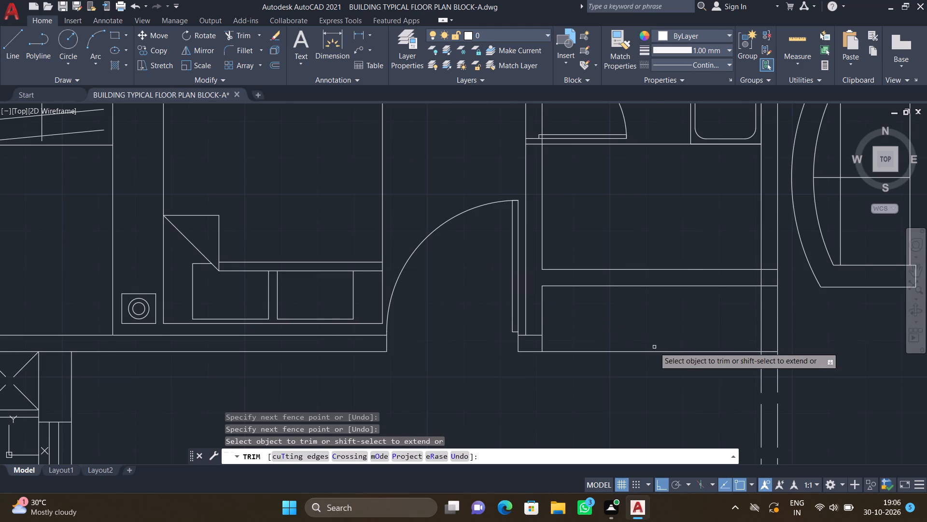
scroll(690, 357, "down", 1)
scroll(742, 349, "up", 2)
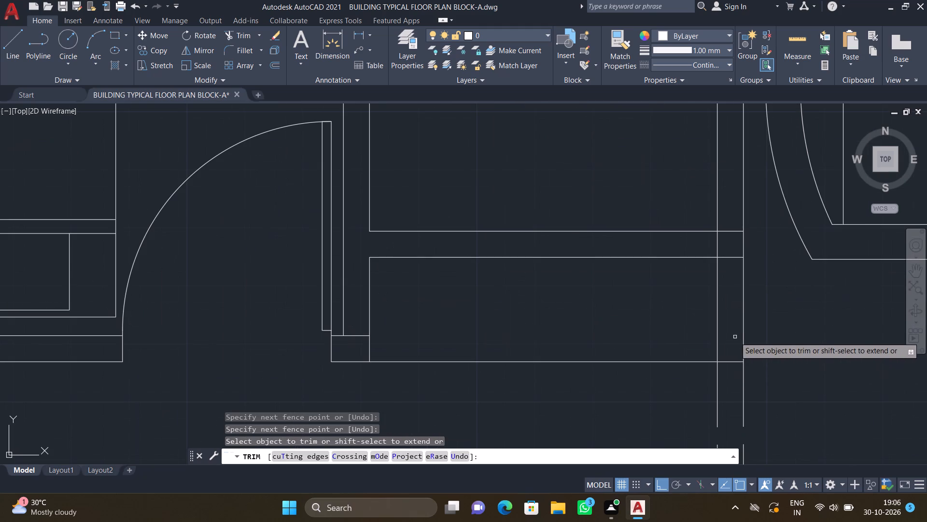
scroll(736, 235, "up", 2)
left_click_drag(717, 207, 718, 338)
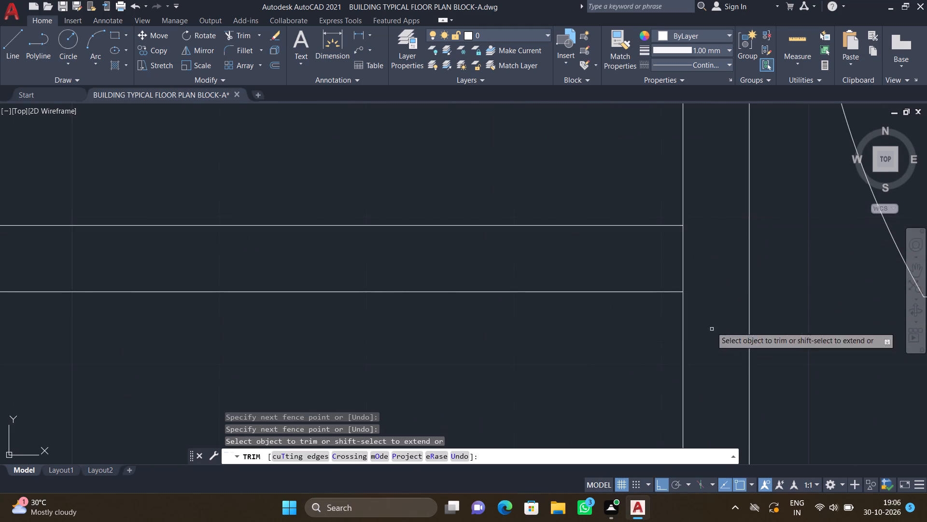
left_click_drag(699, 266, 618, 260)
scroll(628, 261, "down", 3)
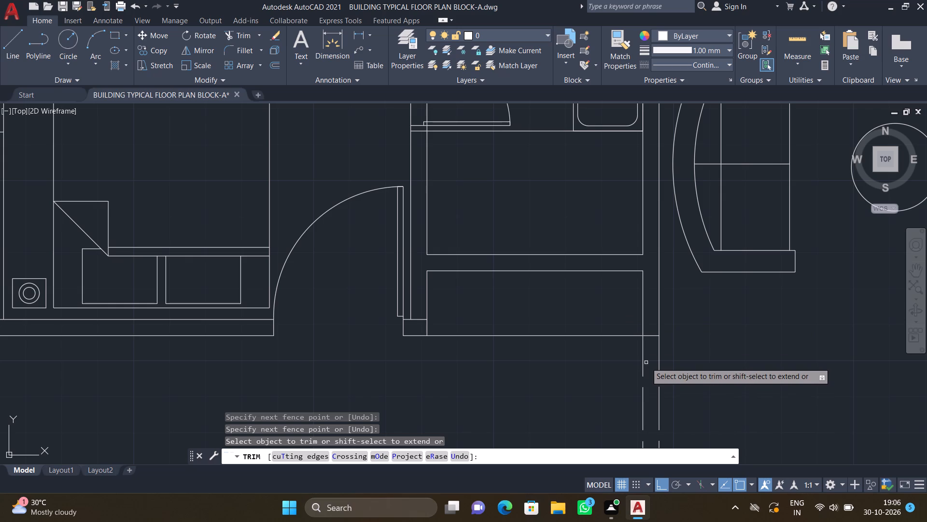
scroll(604, 329, "down", 2)
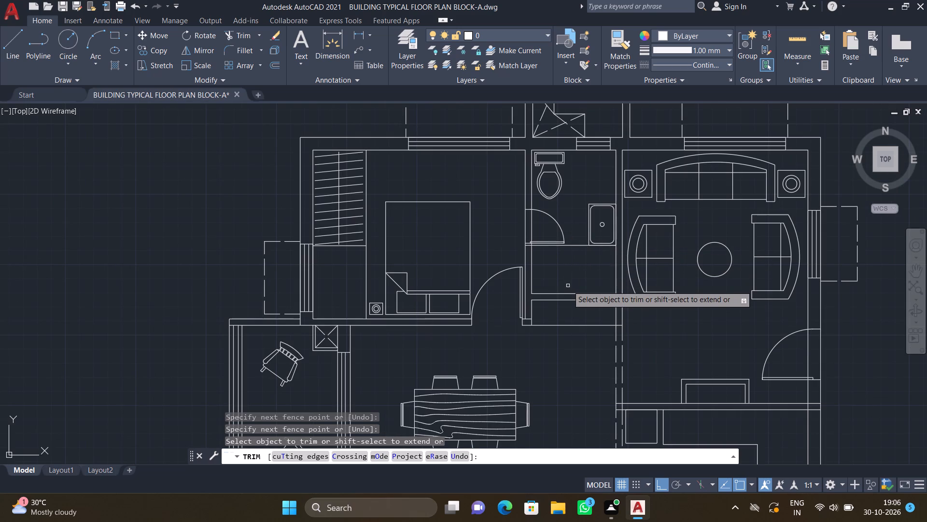
Trim the bedroom-side wall line across the upper toilet's door opening.
scroll(528, 223, "up", 1)
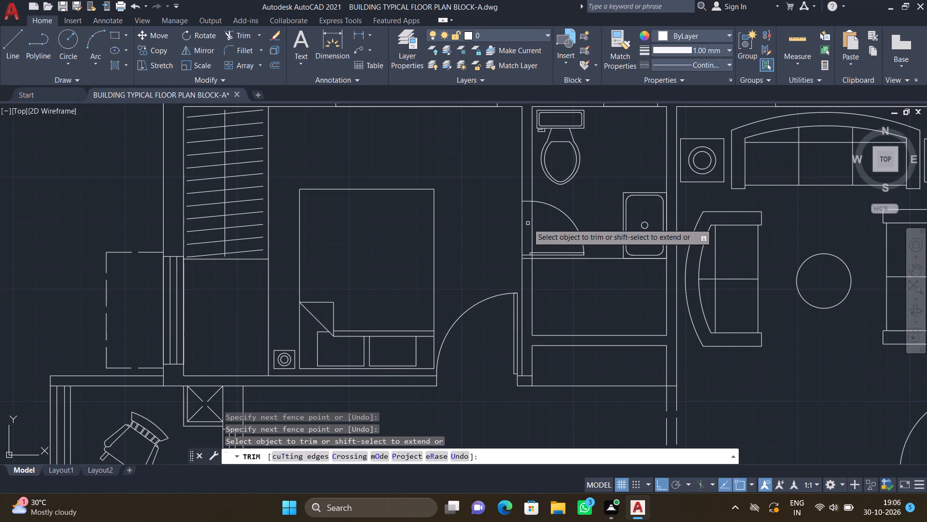
left_click(522, 221)
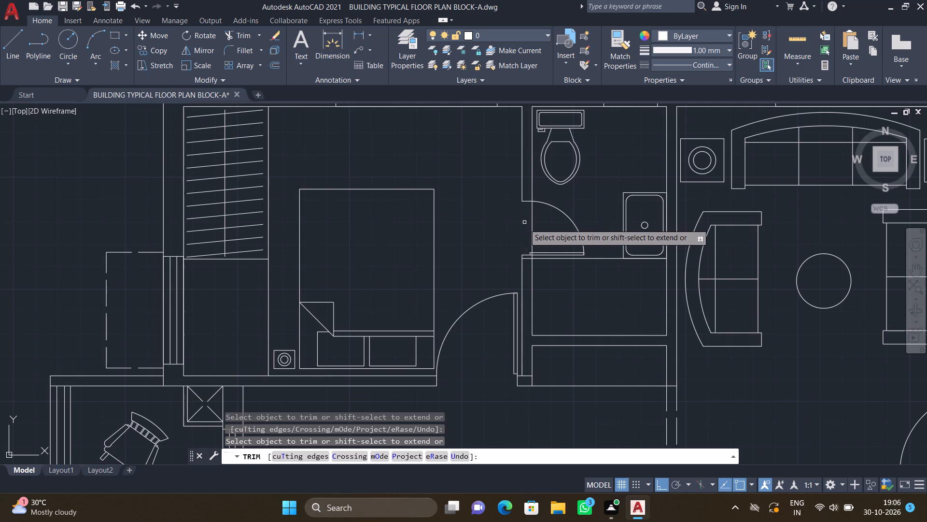
Trim the line crossing the living room–kitchen wall at its end beside the dining area.
scroll(529, 266, "down", 2)
middle_click(435, 222)
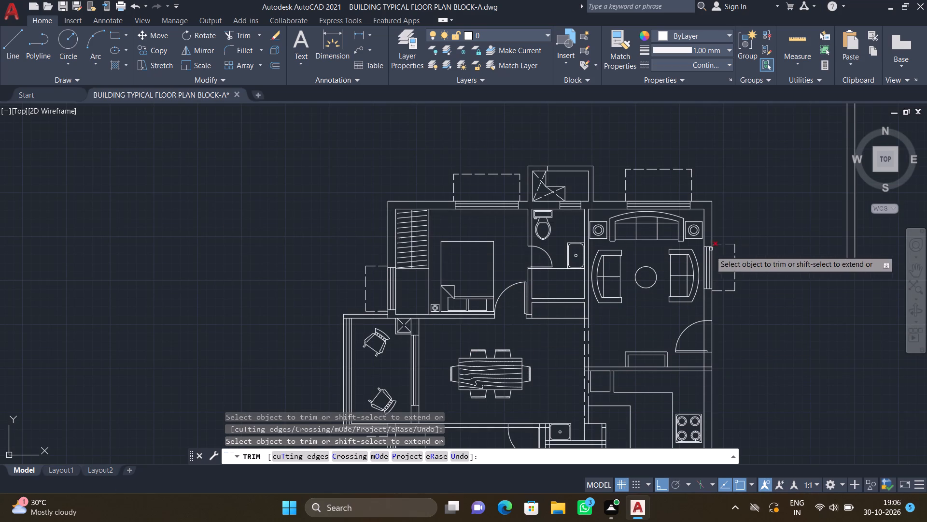
middle_click_drag(583, 431, 551, 317)
scroll(557, 255, "up", 2)
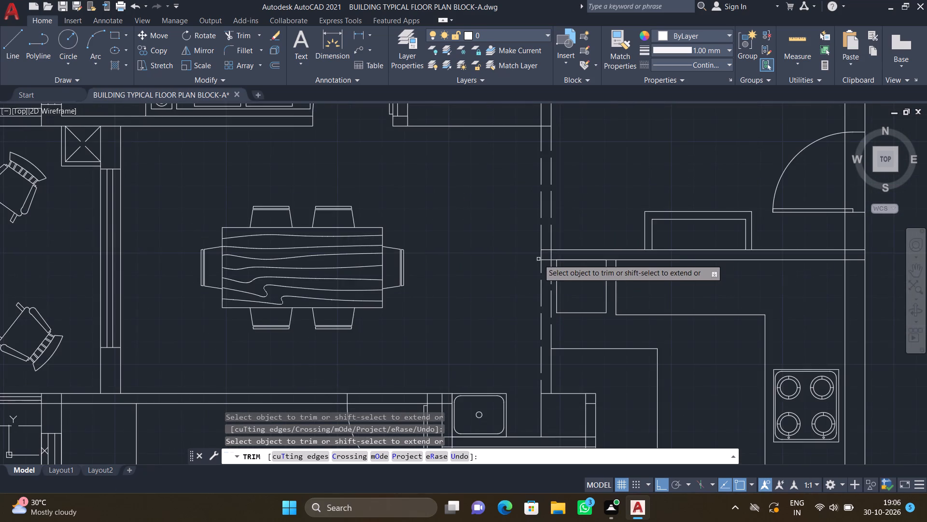
scroll(545, 256, "up", 3)
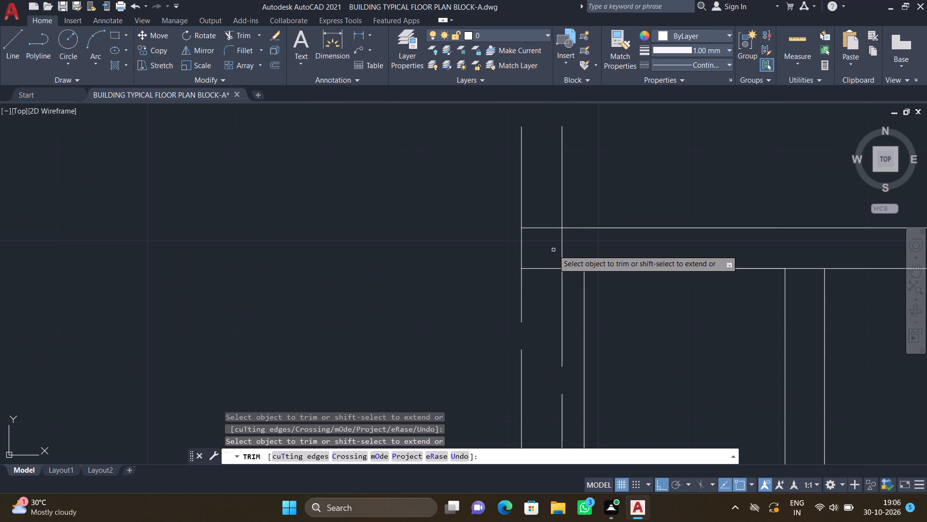
left_click_drag(551, 248, 563, 246)
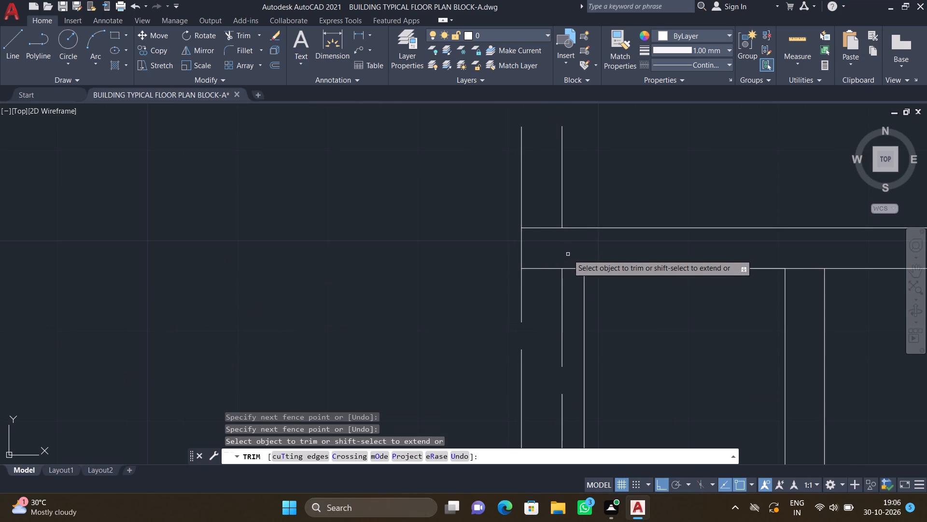
Trim the crossing lines where the living room–kitchen wall meets the external wall.
scroll(568, 254, "down", 5)
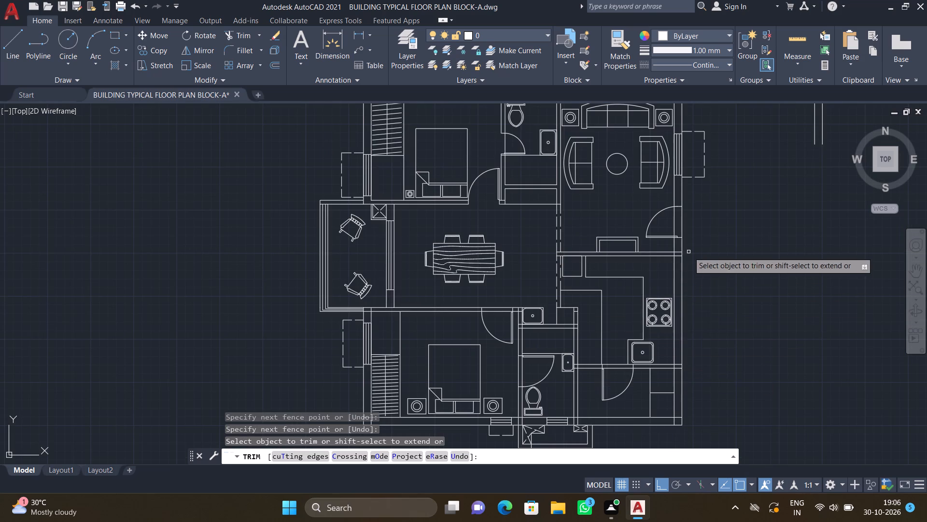
scroll(679, 252, "up", 5)
left_click_drag(651, 215, 661, 307)
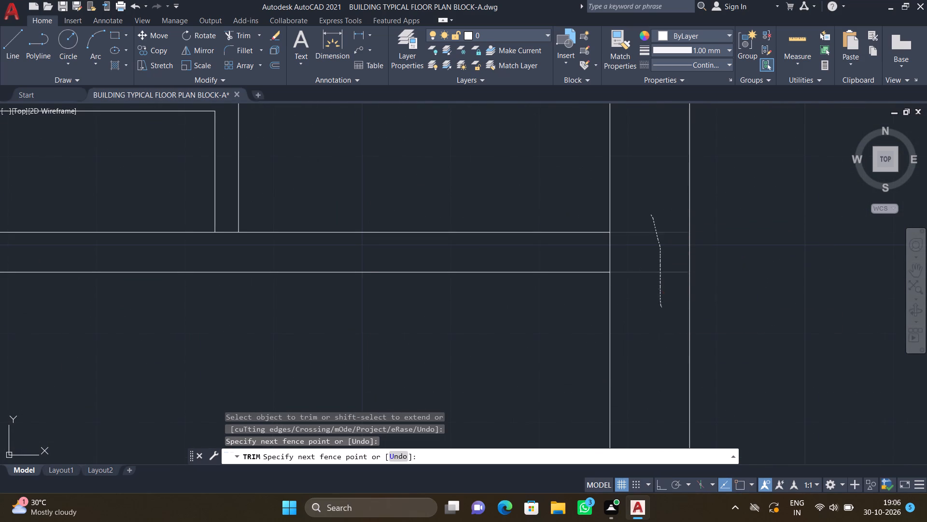
left_click_drag(642, 236, 579, 250)
Trim the crossing lines where the kitchen–utility wall meets the external wall and finish the trim.
scroll(594, 257, "down", 5)
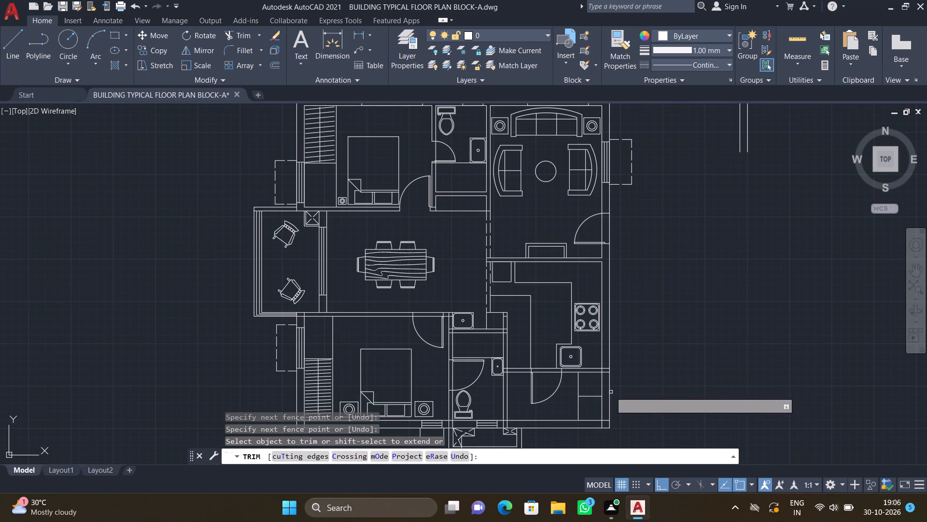
scroll(609, 391, "up", 3)
scroll(590, 325, "up", 2)
left_click_drag(573, 256, 579, 278)
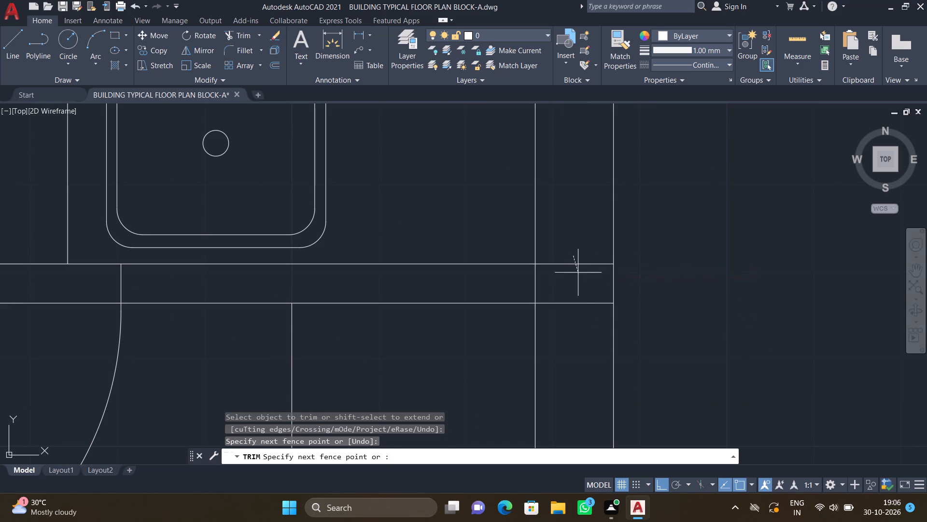
left_click_drag(579, 278, 581, 337)
left_click_drag(562, 277, 531, 258)
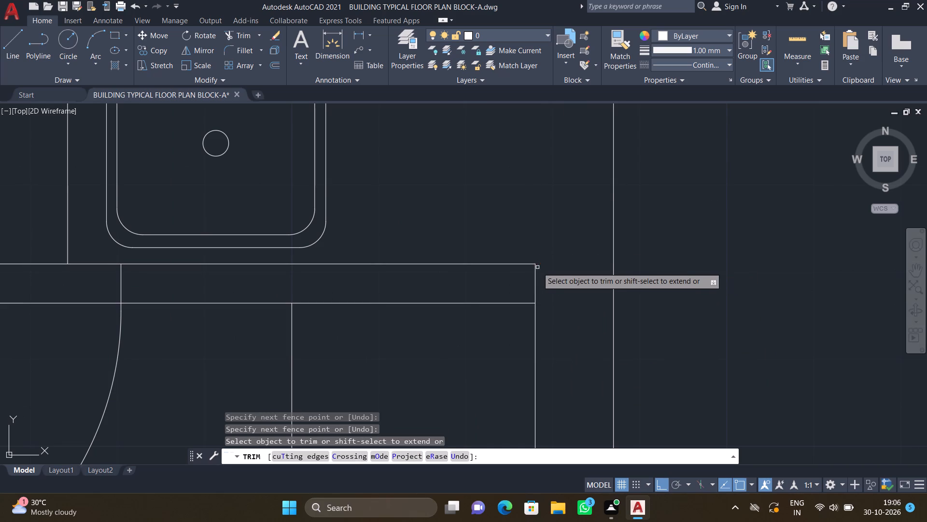
scroll(548, 269, "down", 3)
key("Return")
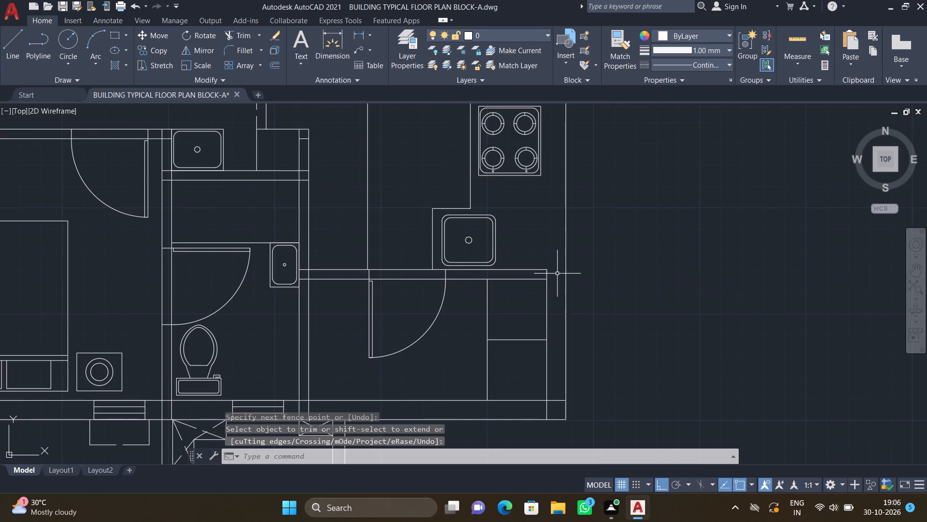
Draw a line for the external wall's inner face along the kitchen, from the living room–kitchen wall to the kitchen–utility wall.
scroll(557, 273, "down", 4)
scroll(553, 223, "up", 3)
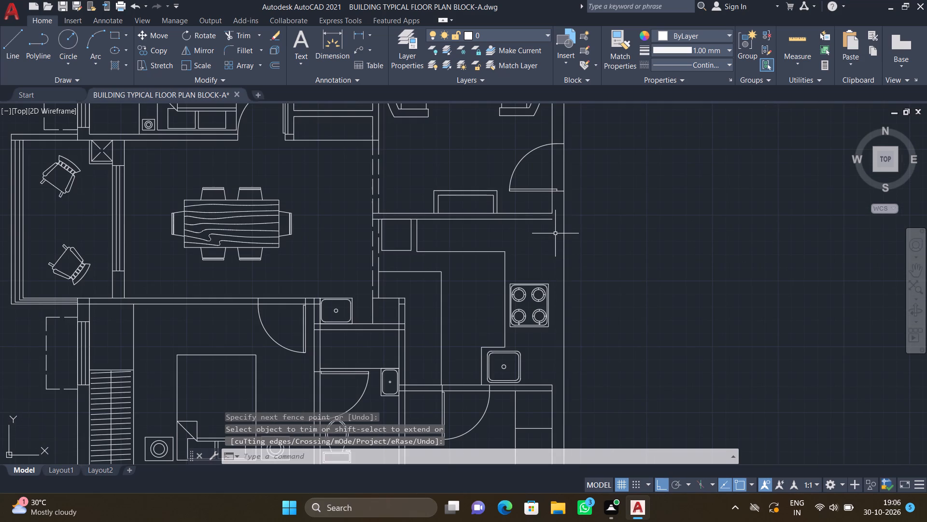
key("l")
key("Return")
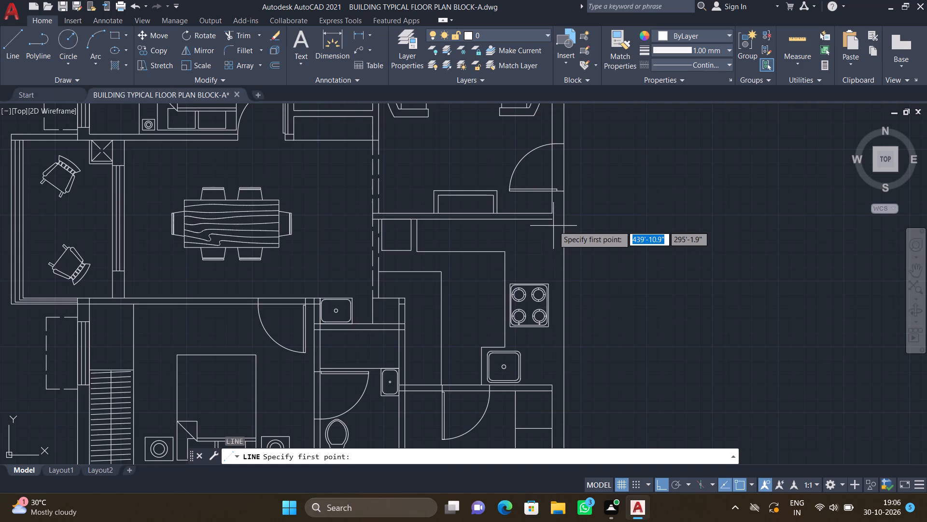
scroll(553, 226, "up", 1)
left_click_drag(549, 206, 549, 211)
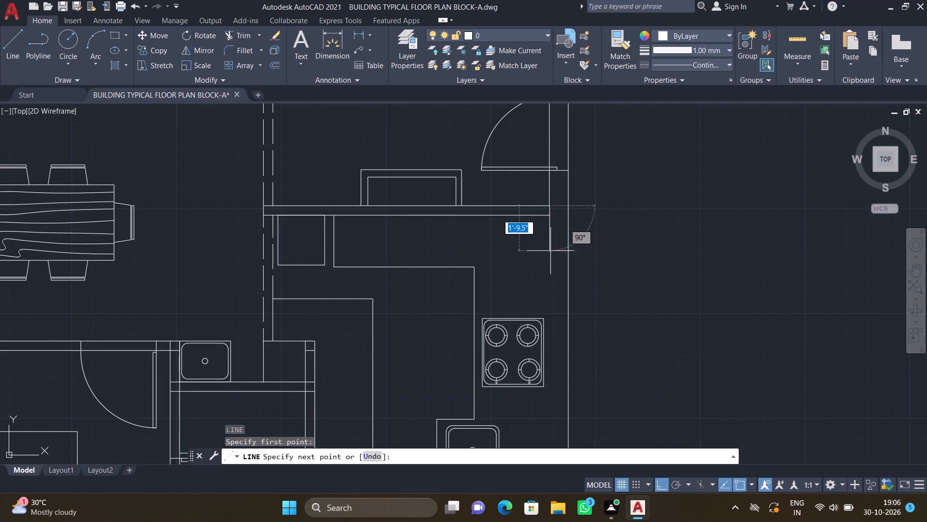
scroll(552, 262, "down", 2)
scroll(567, 350, "up", 2)
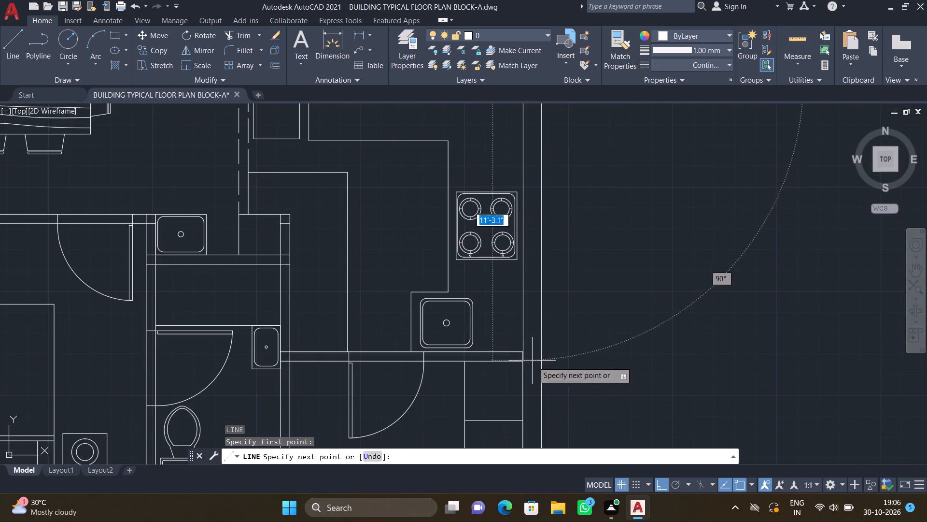
scroll(528, 354, "up", 1)
left_click(520, 350)
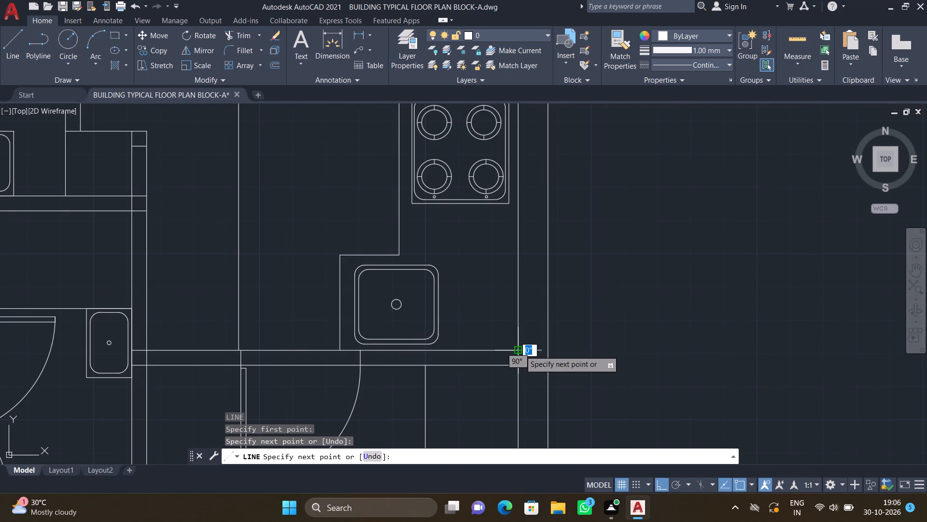
key("Return")
Trim the external wall's inner face line across its junctions with the living room–kitchen wall and the kitchen–utility wall.
scroll(565, 311, "down", 2)
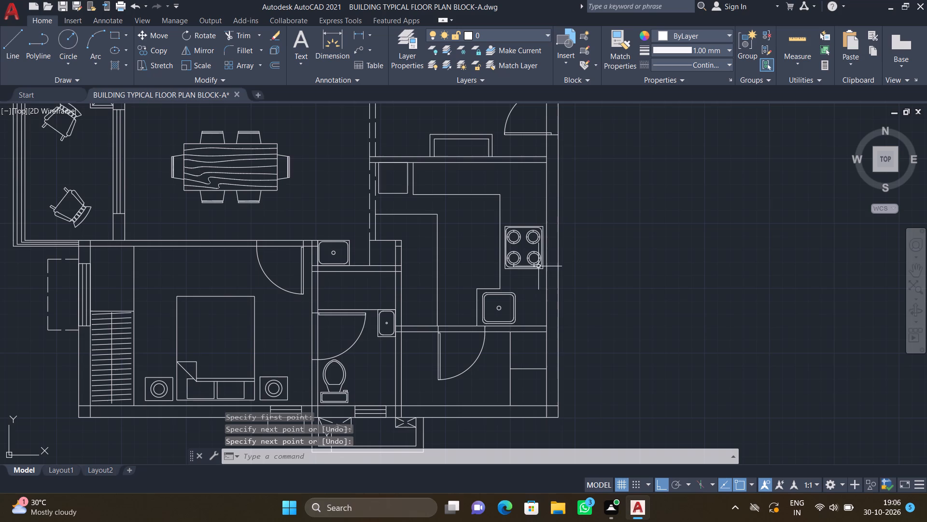
scroll(541, 300, "up", 2)
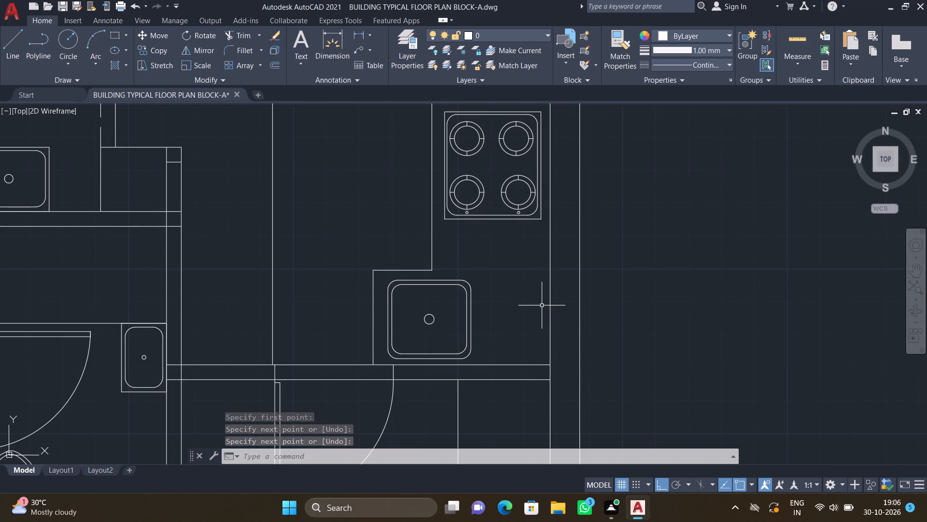
type("TR")
key("Return")
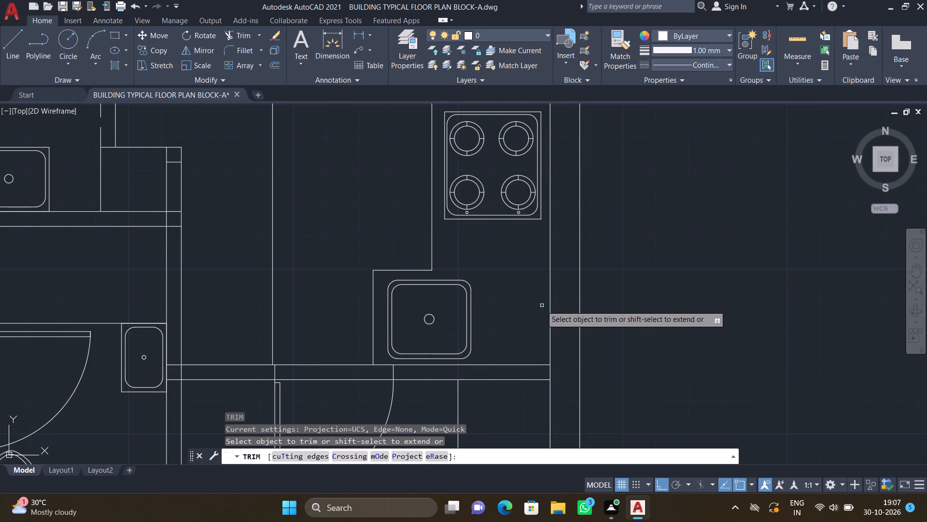
scroll(541, 304, "down", 2)
scroll(541, 152, "up", 2)
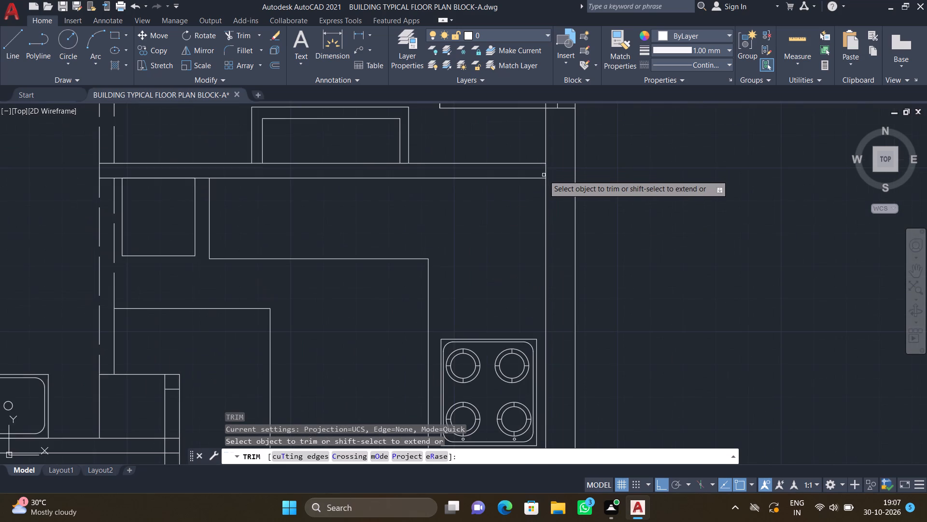
scroll(544, 174, "up", 3)
left_click(539, 159)
left_click(550, 164)
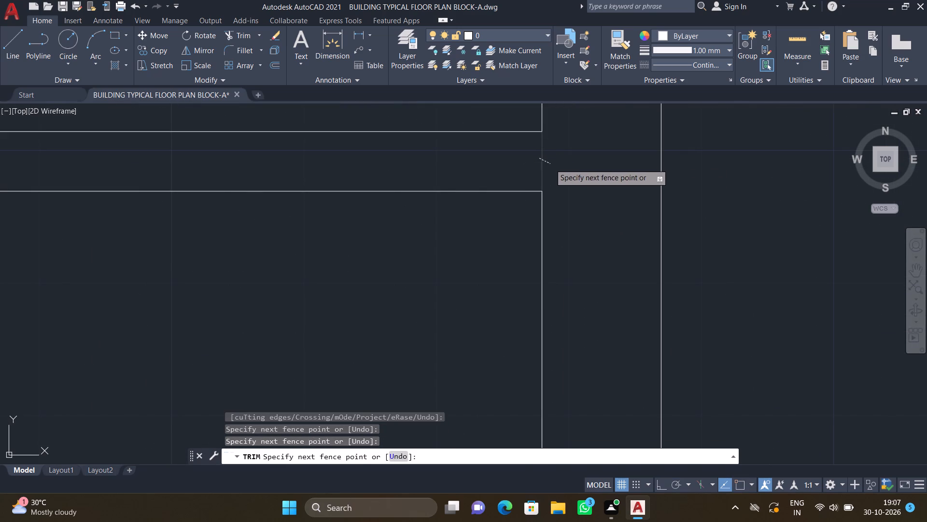
scroll(551, 167, "down", 3)
scroll(573, 236, "down", 2)
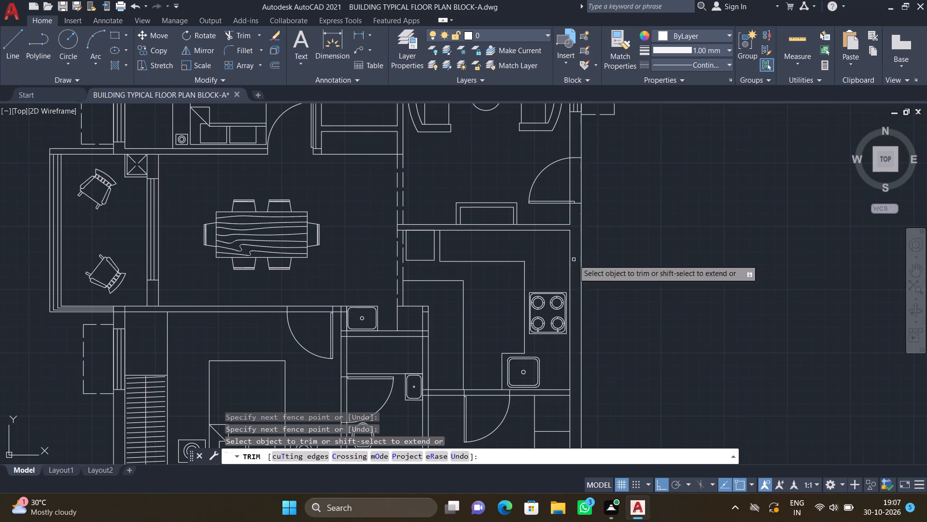
scroll(567, 403, "up", 3)
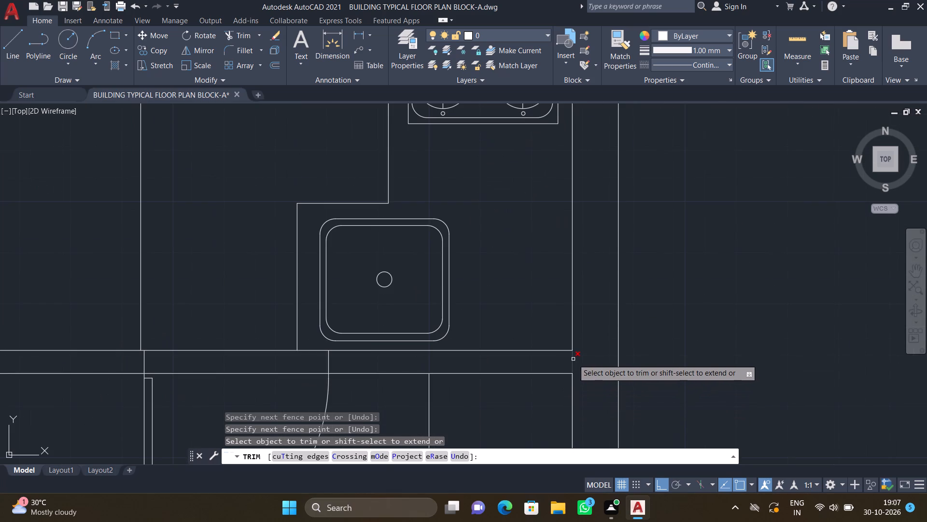
left_click(573, 359)
Trim the inner wall lines overrunning into the external wall corner of the utility area.
scroll(584, 368, "down", 5)
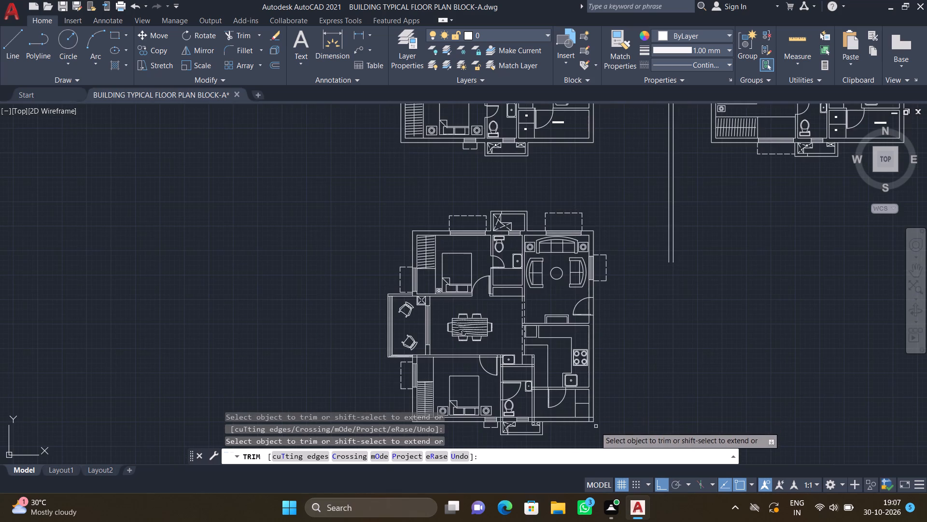
scroll(592, 426, "up", 4)
scroll(557, 386, "up", 2)
left_click_drag(540, 378, 602, 372)
left_click_drag(588, 335, 589, 353)
Trim the kitchen-side wall line across the utility area's door opening.
scroll(584, 358, "down", 4)
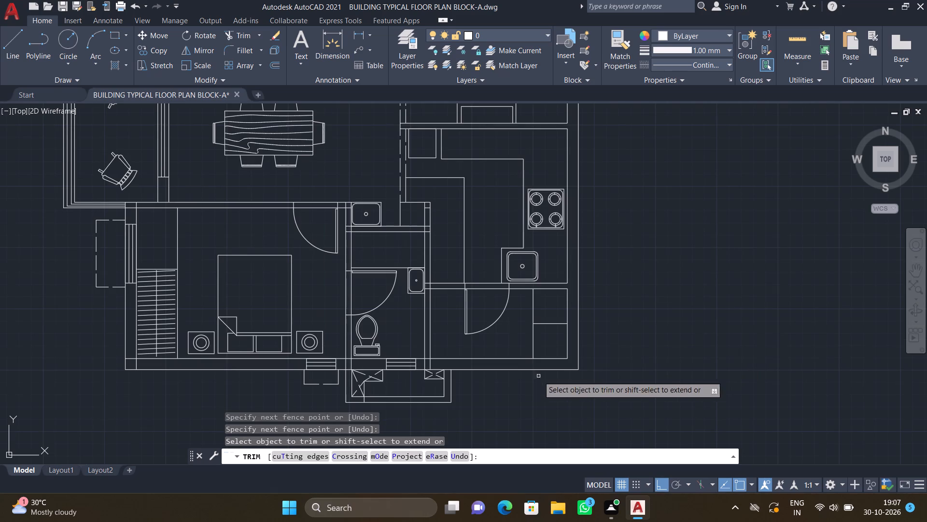
scroll(477, 280, "up", 2)
left_click(479, 285)
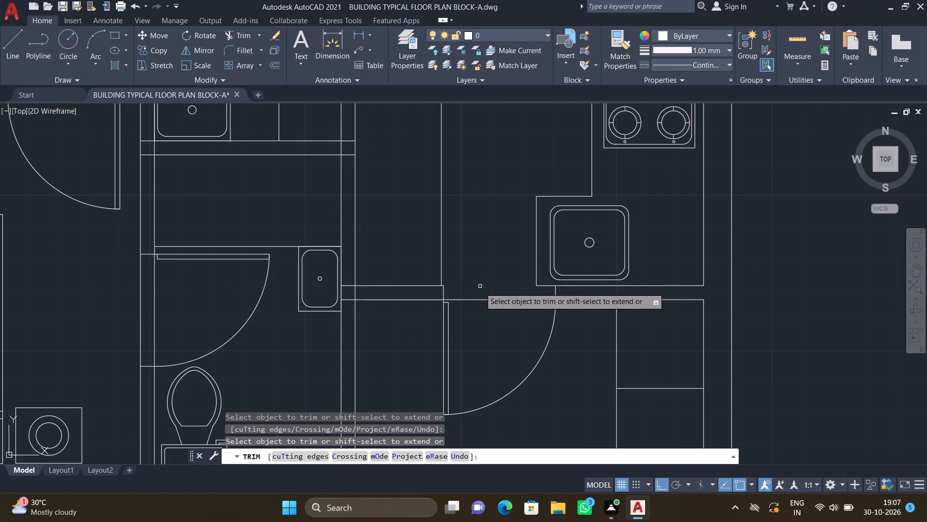
Trim the crossing lines where the kitchen–utility wall meets the toilet wall beside the washbasin.
scroll(475, 303, "down", 2)
scroll(428, 299, "up", 5)
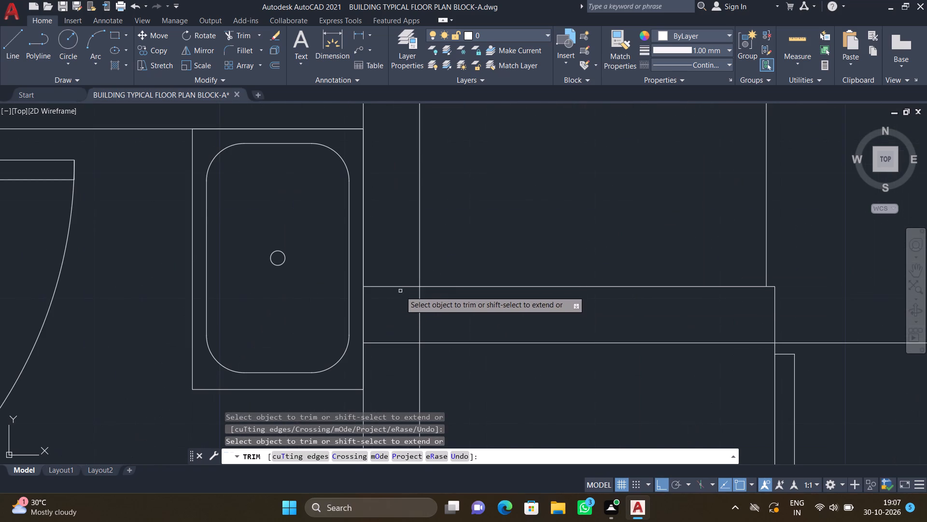
left_click_drag(394, 275, 395, 343)
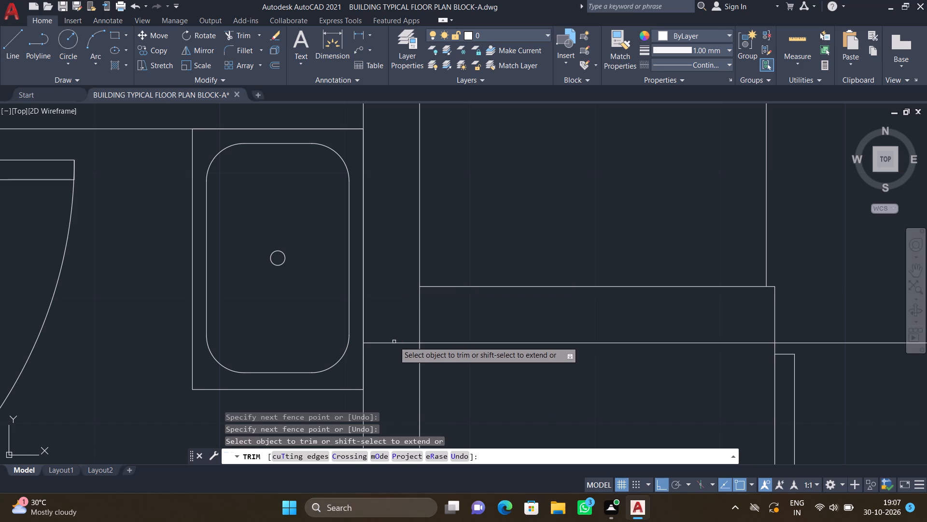
left_click_drag(394, 341, 396, 348)
left_click(399, 350)
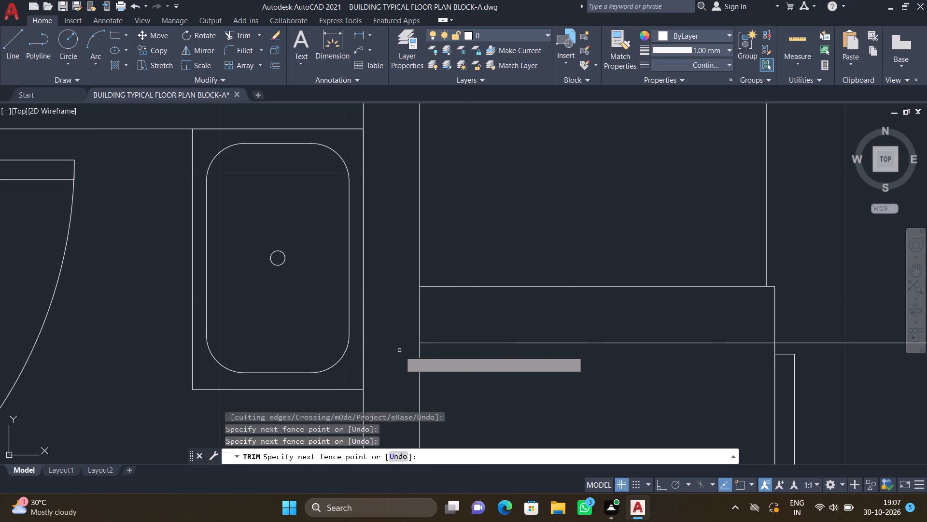
left_click_drag(405, 319, 435, 319)
Trim the crossing lines where the toilet–utility partition and the adjacent shaft wall join the external wall.
scroll(433, 319, "down", 4)
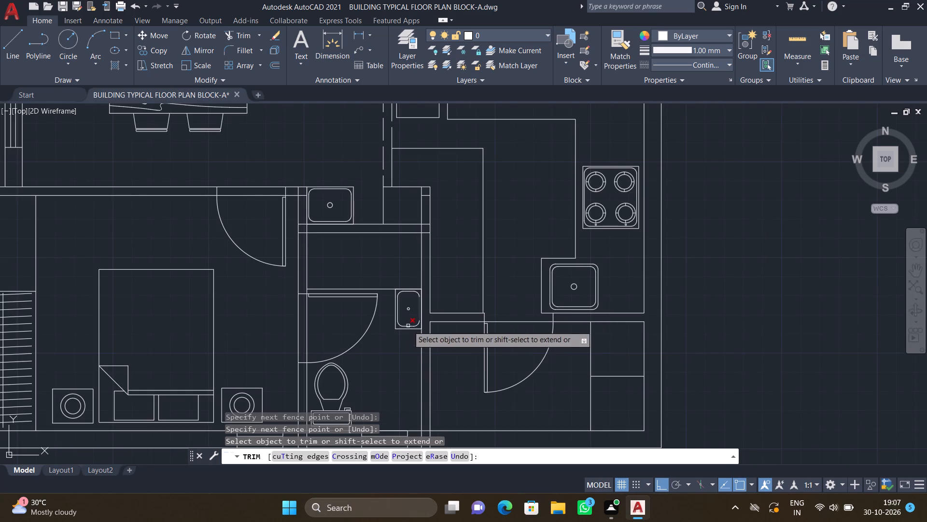
scroll(399, 369, "down", 2)
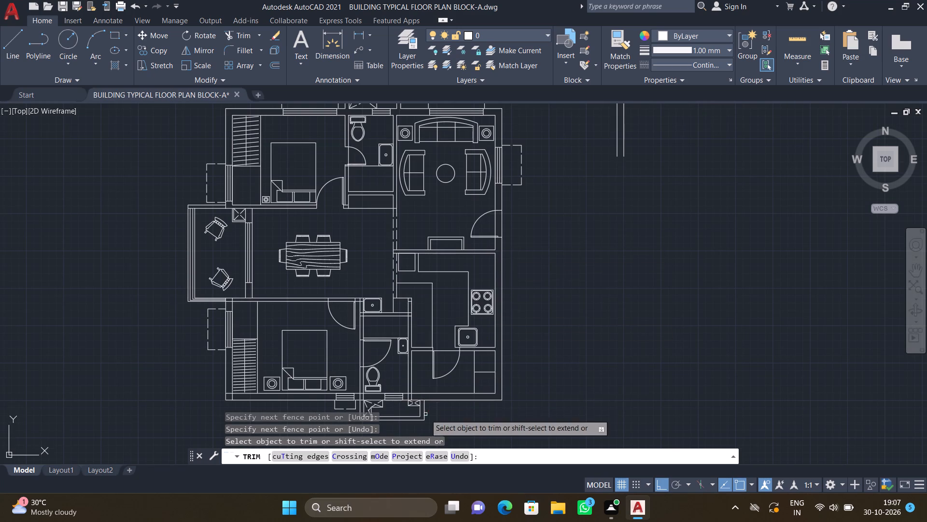
scroll(413, 409, "up", 3)
scroll(379, 372, "up", 2)
left_click_drag(379, 344, 463, 342)
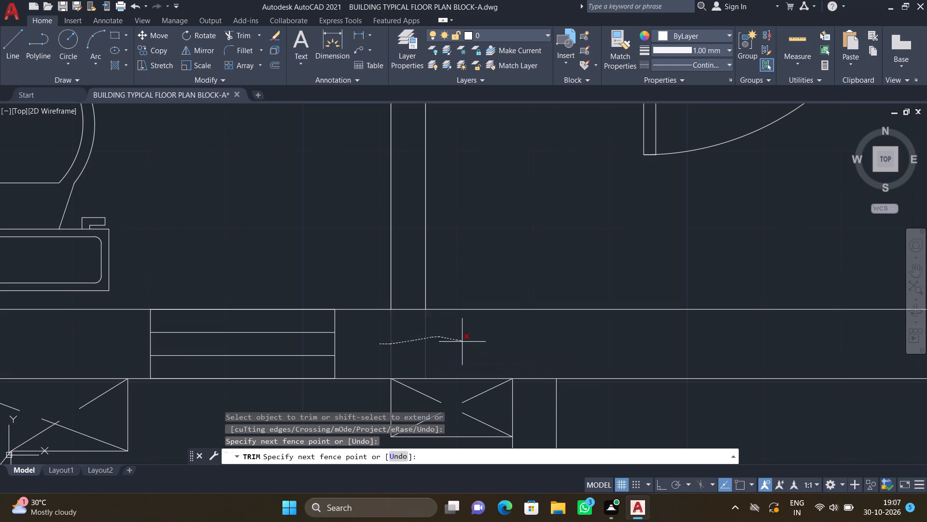
left_click_drag(463, 342, 465, 342)
left_click_drag(411, 303, 411, 324)
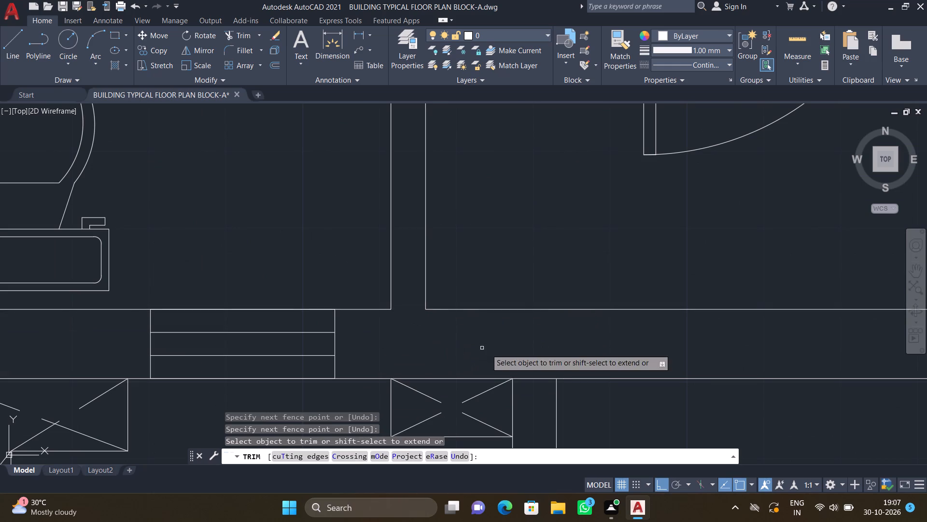
left_click_drag(525, 374, 531, 389)
scroll(526, 383, "down", 3)
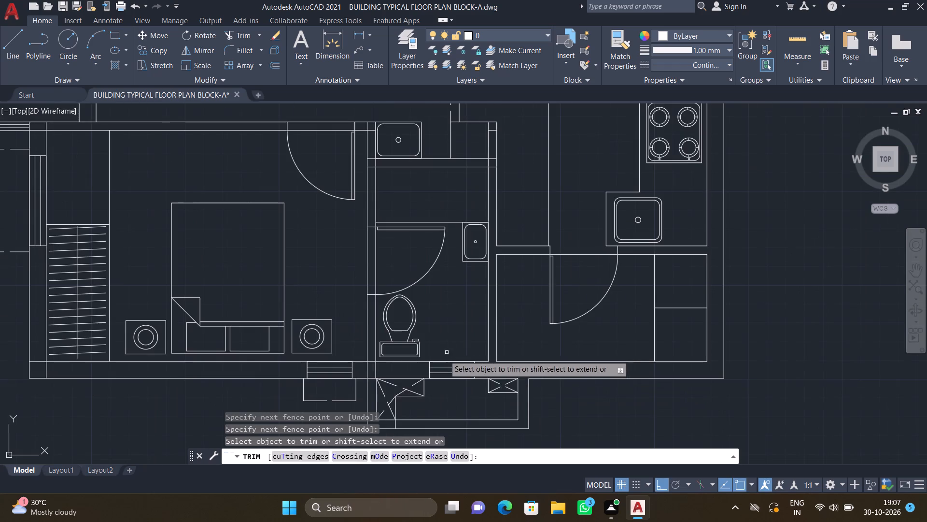
Trim the crossing lines where the lower bedroom–toilet wall meets the external wall between the two windows.
scroll(411, 353, "down", 2)
scroll(372, 421, "up", 3)
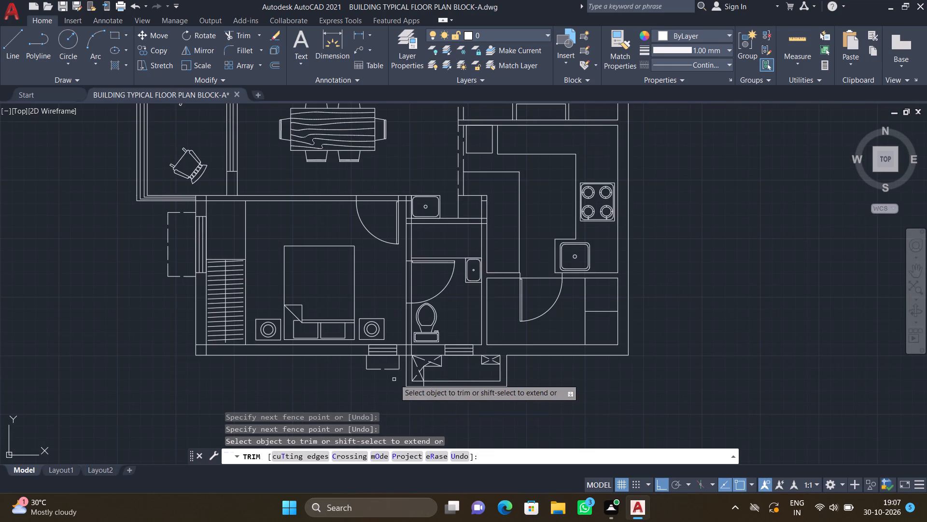
scroll(400, 373, "up", 3)
scroll(418, 283, "up", 2)
left_click_drag(395, 272, 411, 272)
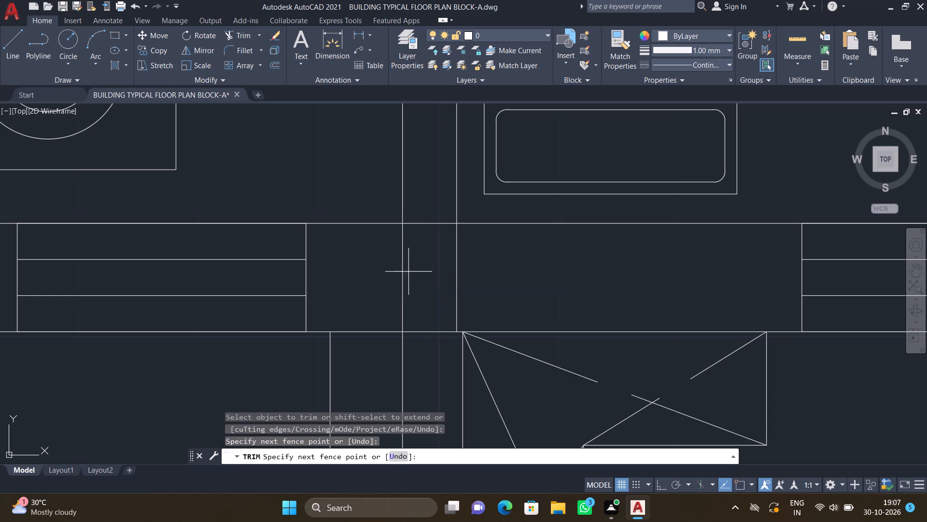
left_click_drag(411, 272, 483, 281)
left_click_drag(421, 213, 427, 239)
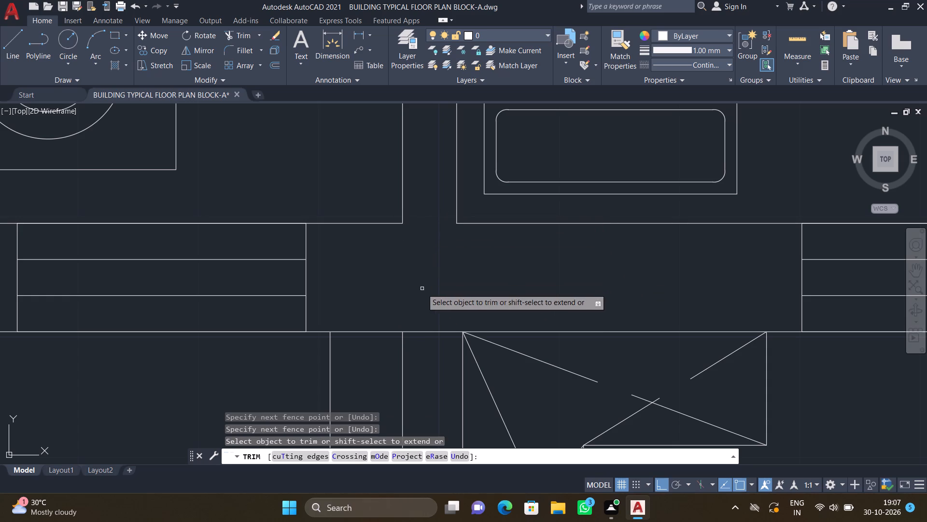
left_click_drag(424, 308, 431, 350)
Trim the inner wall lines overrunning into the lower bedroom's external wall corner beside the wardrobe.
scroll(431, 349, "down", 3)
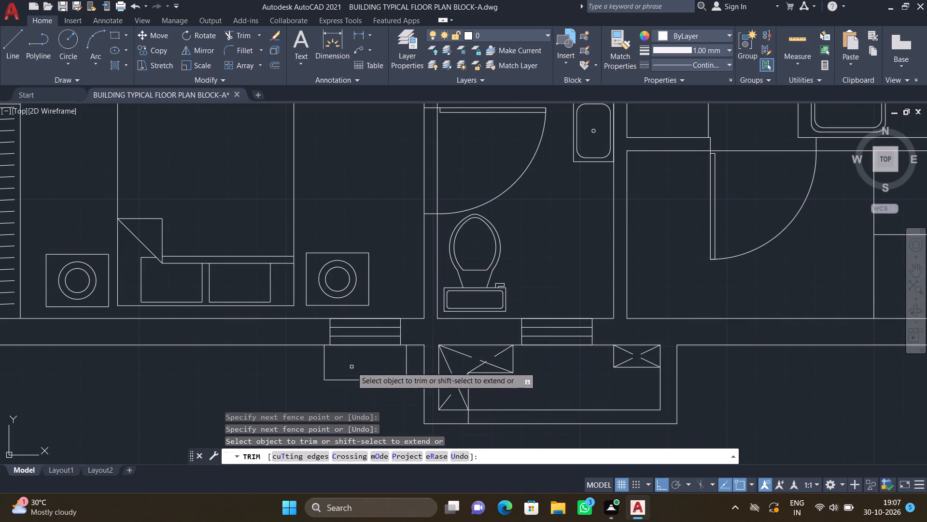
scroll(332, 347, "down", 2)
scroll(172, 342, "up", 3)
scroll(146, 313, "up", 1)
left_click_drag(145, 310, 210, 356)
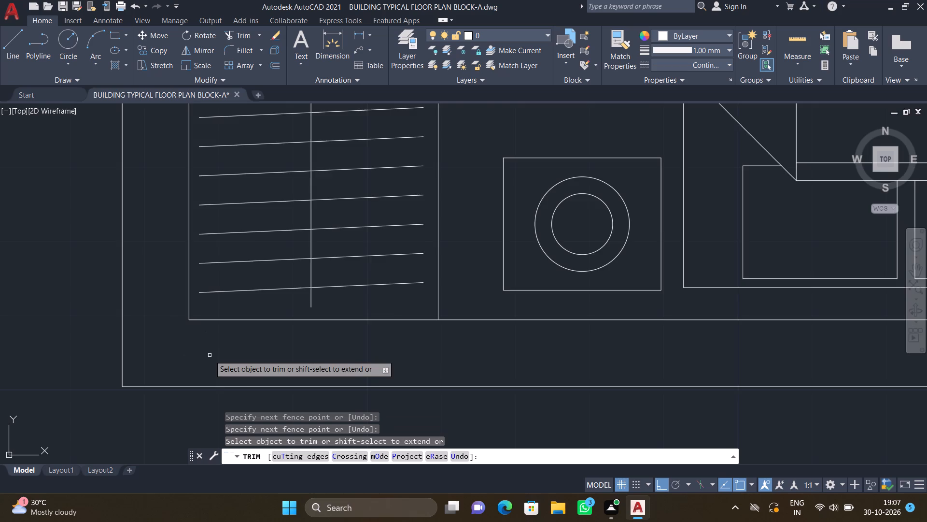
Trim the inner wall lines overrunning into the lower bedroom's corner junction next to the balcony.
scroll(209, 354, "down", 4)
scroll(202, 204, "up", 3)
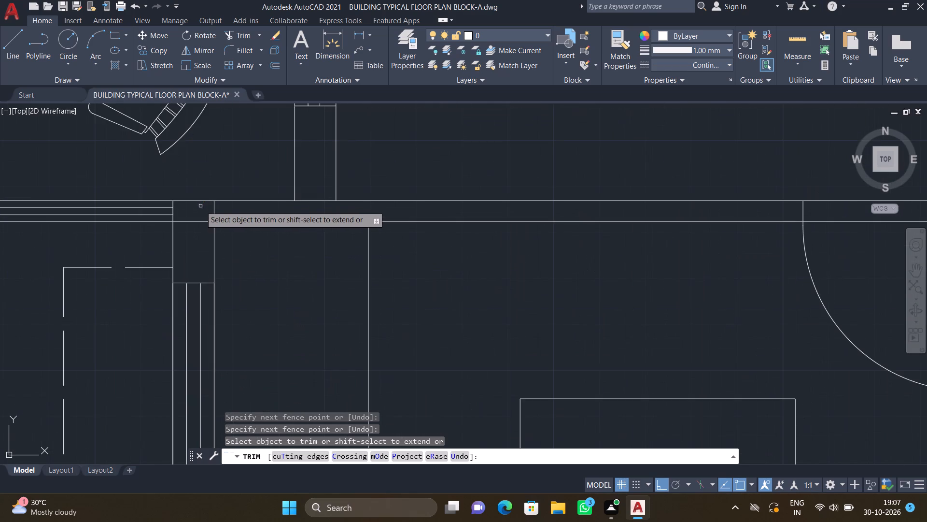
scroll(200, 206, "up", 1)
left_click_drag(209, 210, 242, 216)
left_click_drag(189, 221, 195, 238)
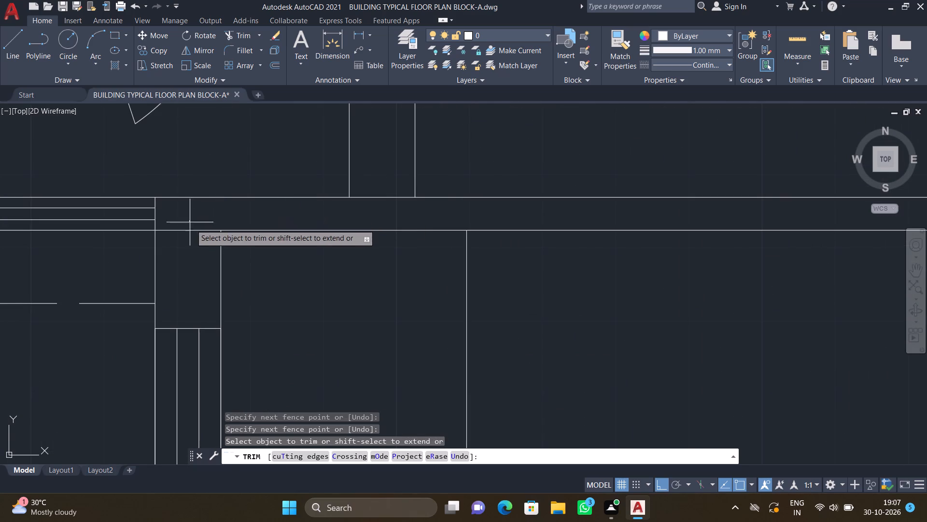
left_click_drag(195, 238, 196, 248)
Trim both dining-side wall lines across the lower bedroom's door opening.
scroll(212, 250, "down", 4)
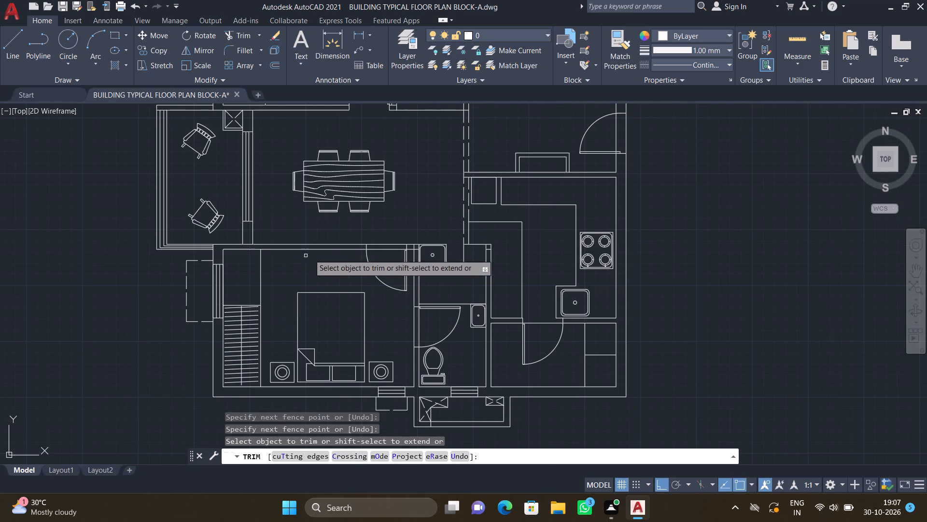
scroll(391, 251, "up", 2)
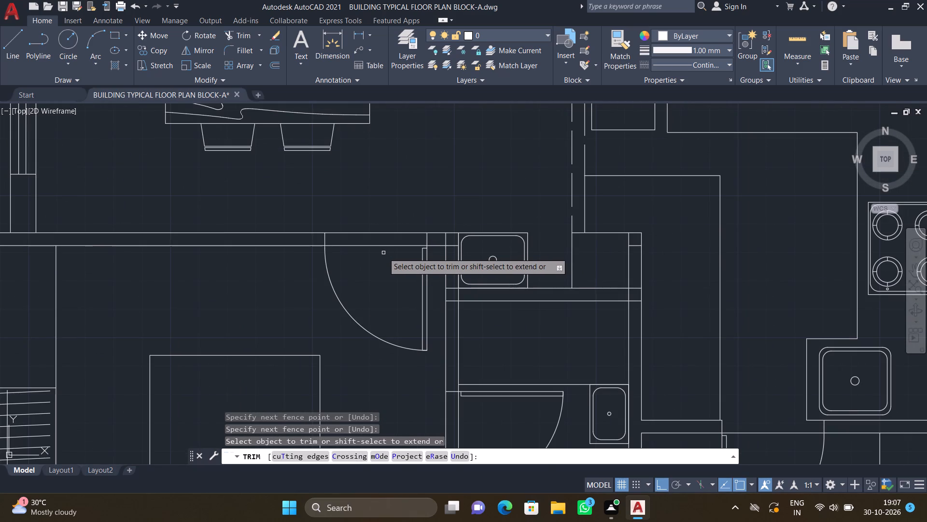
left_click_drag(368, 212, 375, 273)
Trim the overlapping wall lines at the corner between the lower bedroom's door and the dining washbasin.
scroll(421, 210, "up", 2)
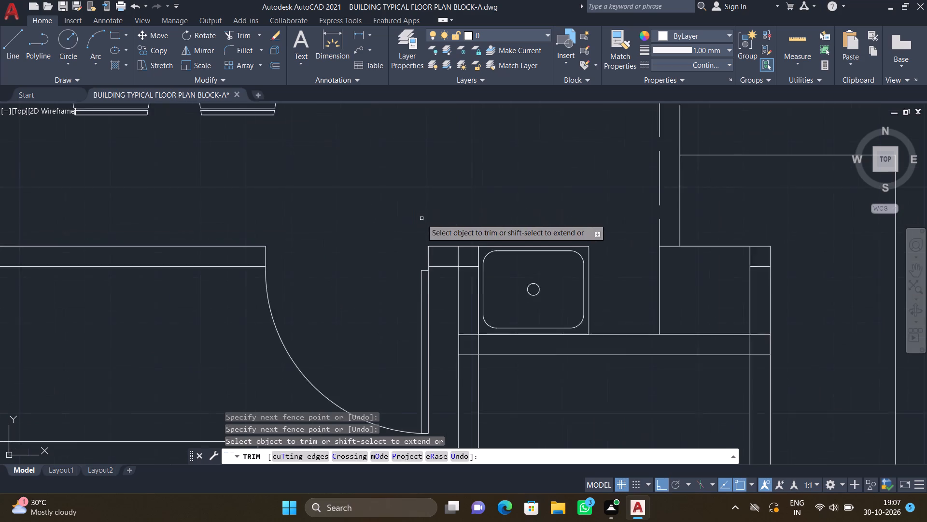
scroll(422, 220, "up", 1)
scroll(506, 296, "down", 1)
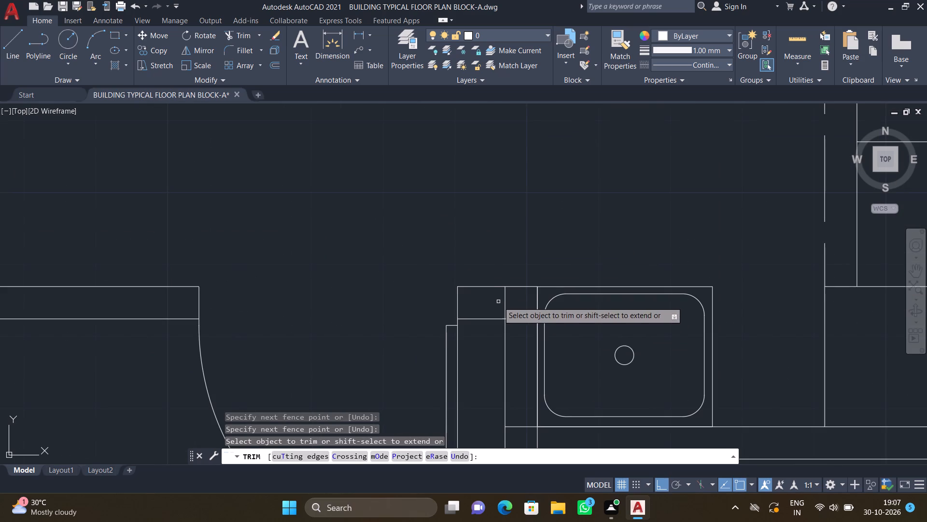
left_click_drag(502, 302, 506, 304)
left_click_drag(515, 314, 520, 329)
left_click(517, 319)
Trim the crossing lines where the wall behind the dining washbasin joins the bedroom–toilet wall.
scroll(525, 332, "down", 4)
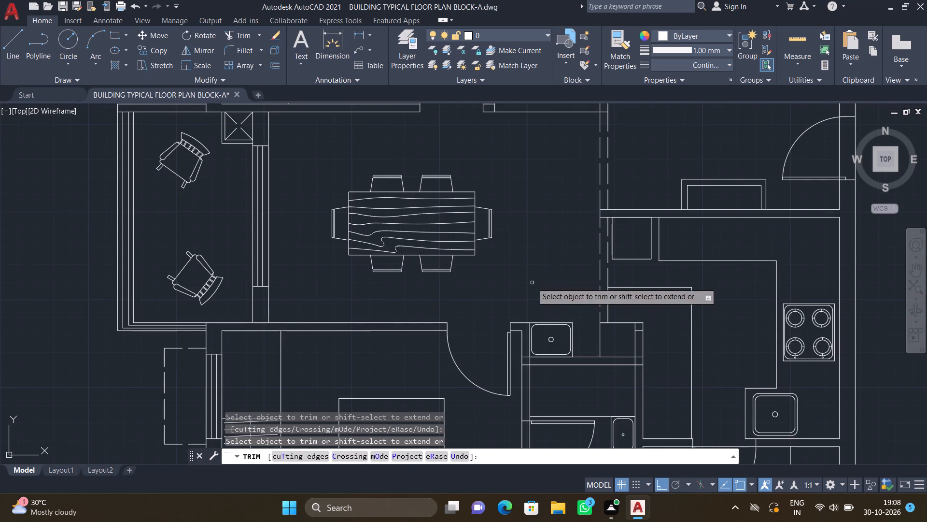
scroll(541, 394, "up", 3)
scroll(474, 264, "up", 3)
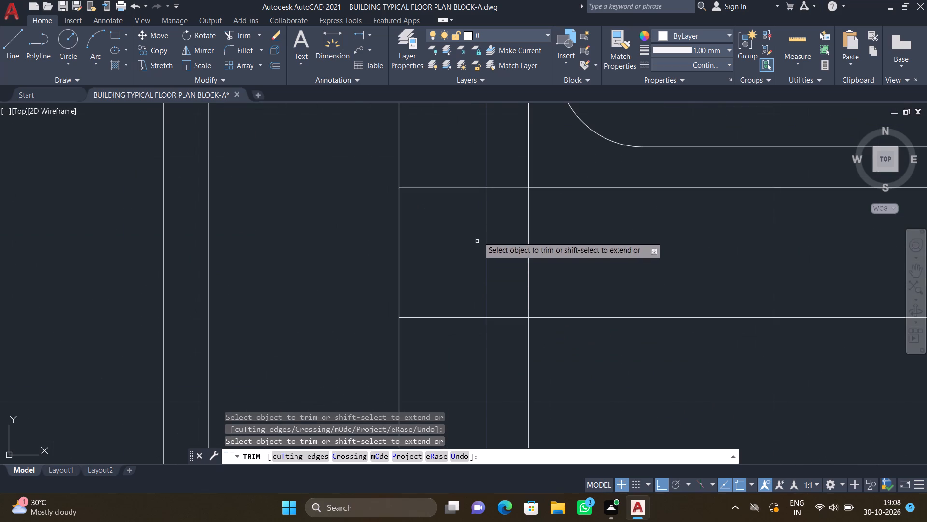
left_click_drag(450, 66, 451, 87)
left_click_drag(462, 140, 481, 316)
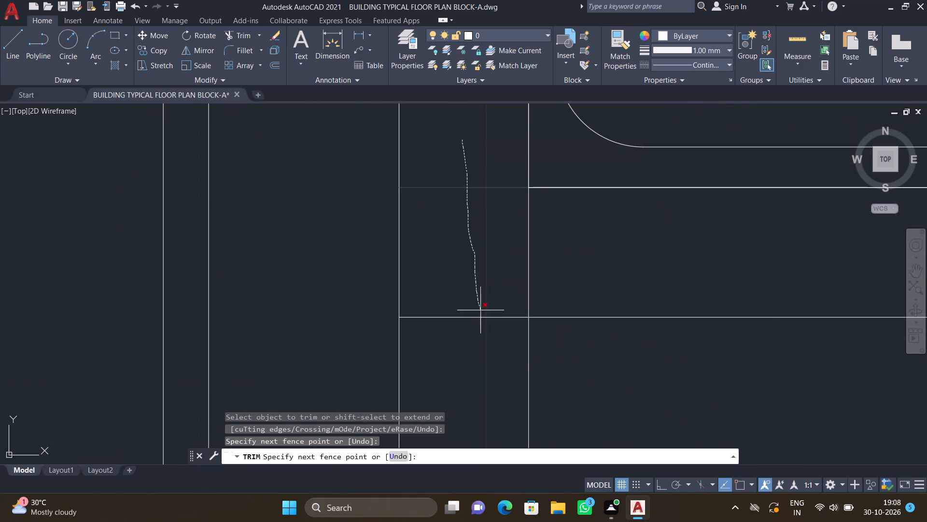
left_click_drag(481, 316, 481, 336)
left_click_drag(491, 275, 548, 263)
scroll(548, 261, "down", 4)
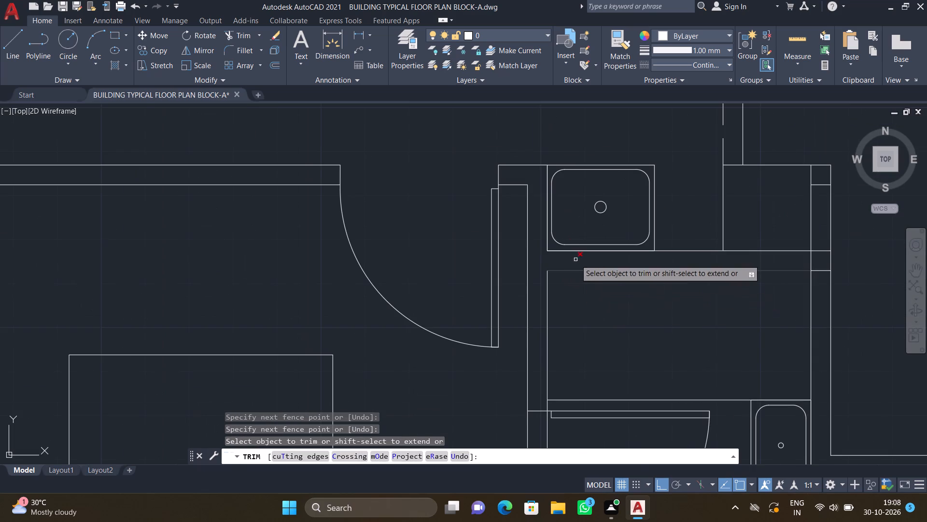
Trim the leftover end line and the crossing lines where the washbasin's back wall joins the kitchen-side wall.
scroll(596, 268, "down", 1)
scroll(735, 215, "up", 2)
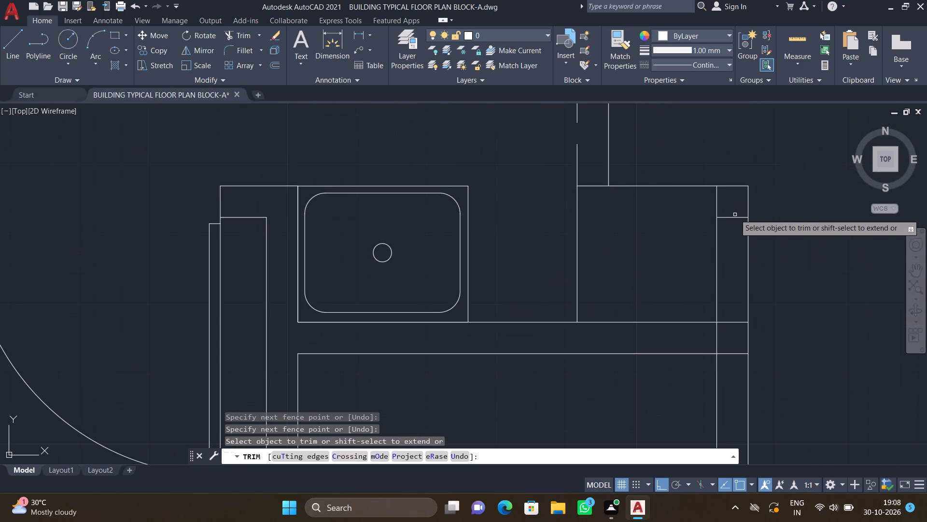
left_click_drag(735, 216, 628, 176)
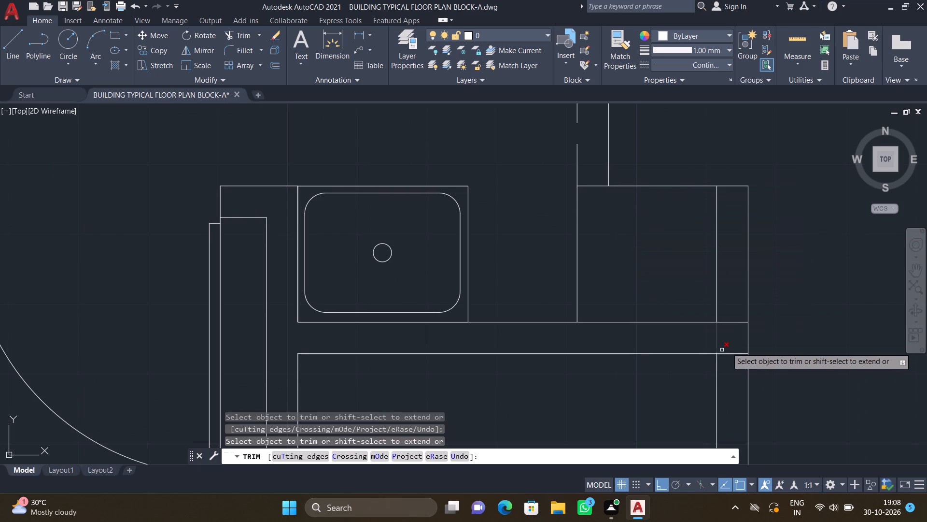
scroll(733, 333, "up", 2)
left_click_drag(718, 287, 730, 419)
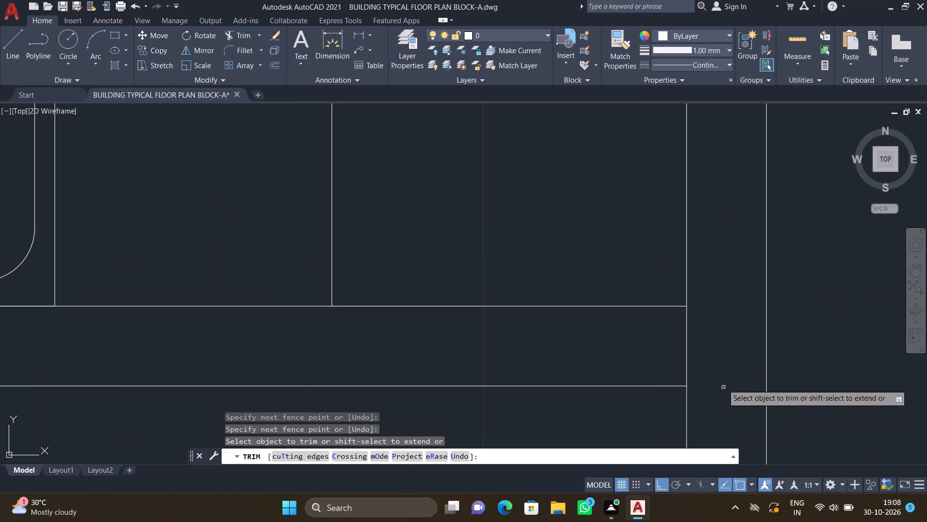
left_click_drag(708, 361, 671, 356)
Trim the bedroom-side wall line across the lower toilet's door opening.
scroll(665, 349, "down", 4)
scroll(577, 281, "down", 1)
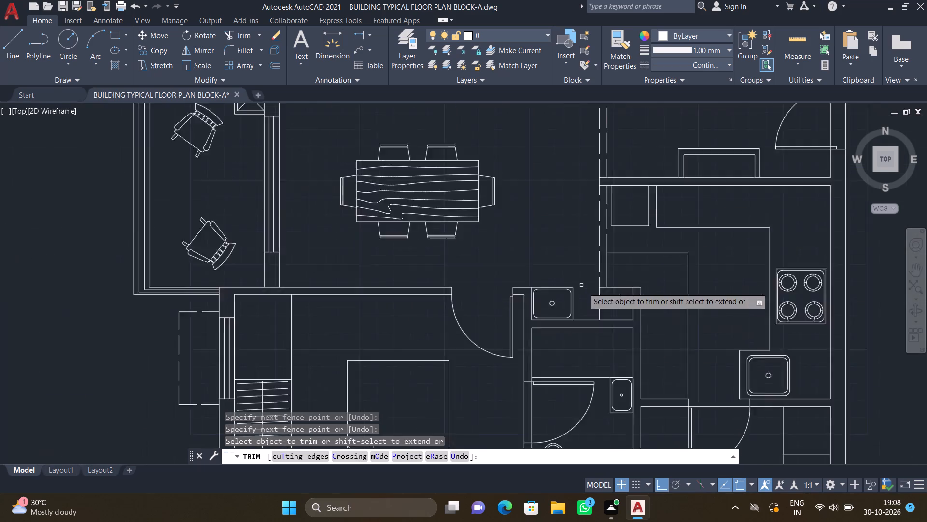
scroll(585, 290, "down", 2)
scroll(576, 359, "up", 1)
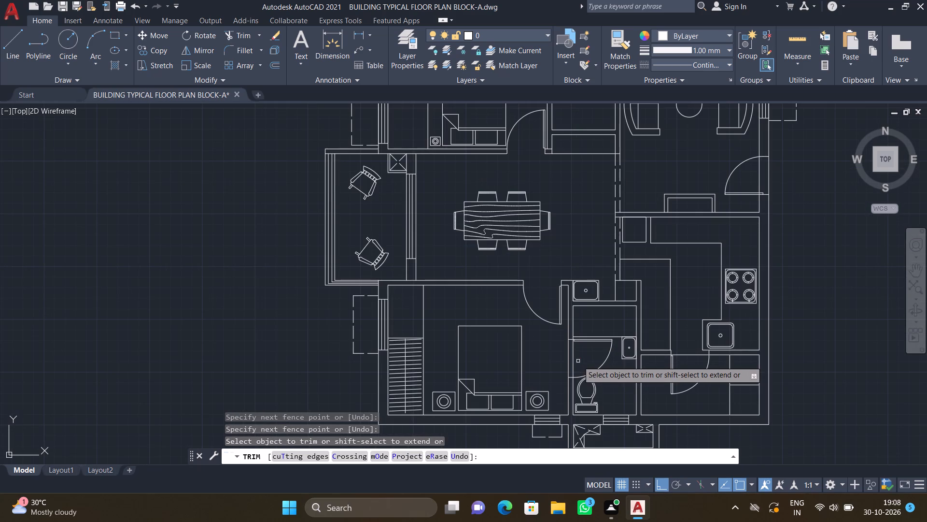
scroll(566, 362, "up", 1)
left_click(568, 362)
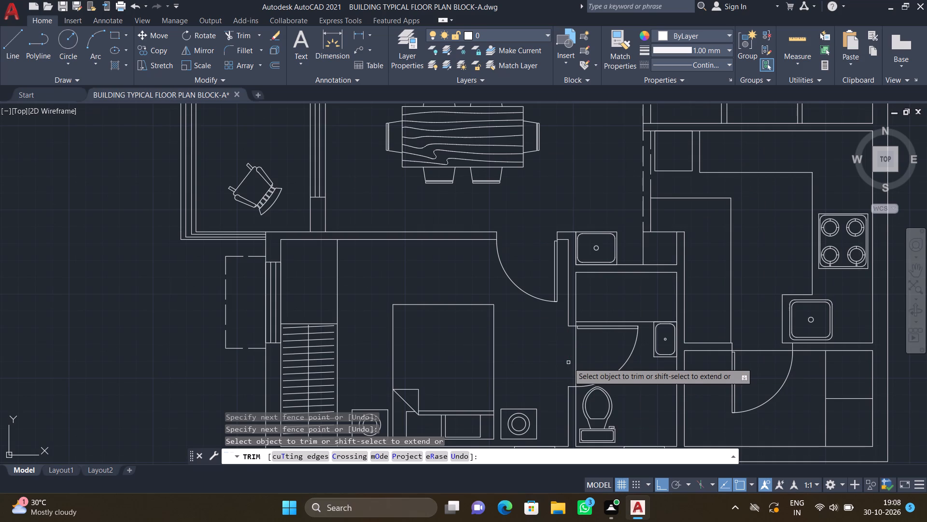
Trim the leftover short line in the wall corner at the upper bedroom's door jamb and finish trimming.
scroll(573, 370, "down", 2)
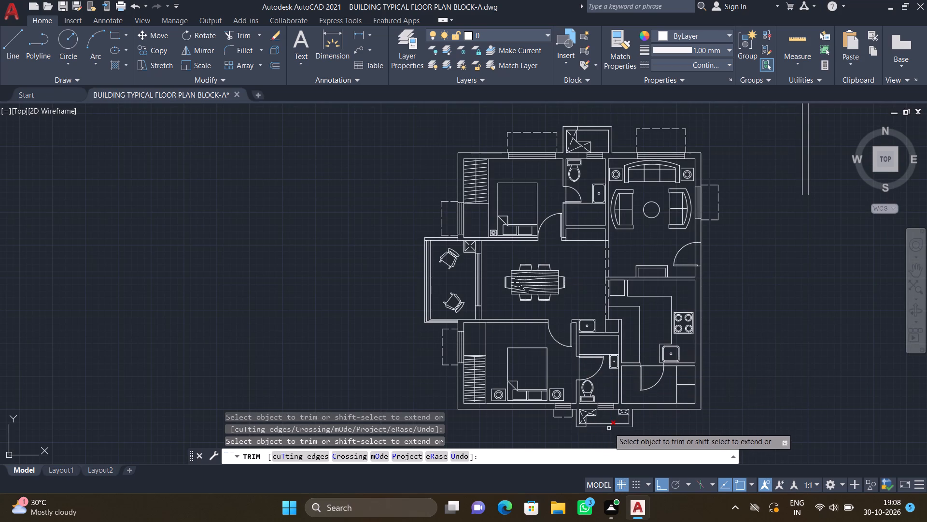
scroll(626, 391, "up", 2)
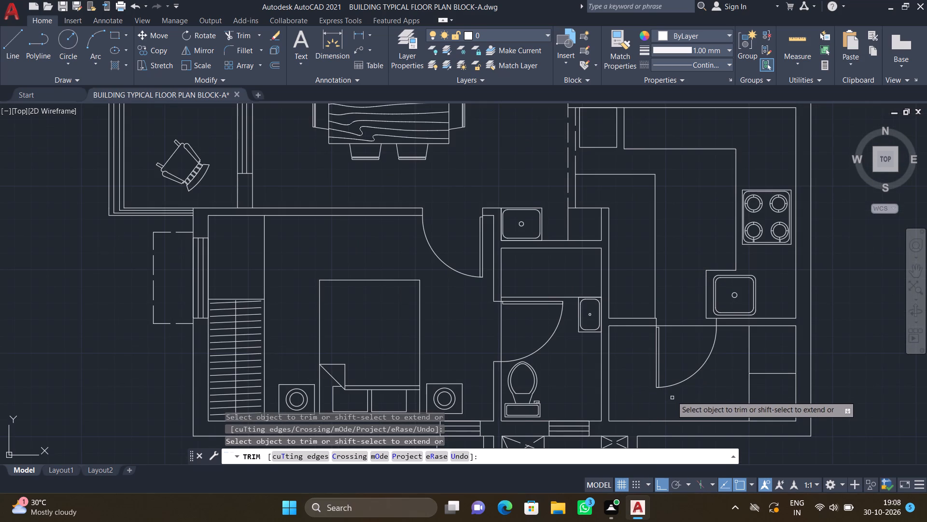
scroll(666, 390, "down", 1)
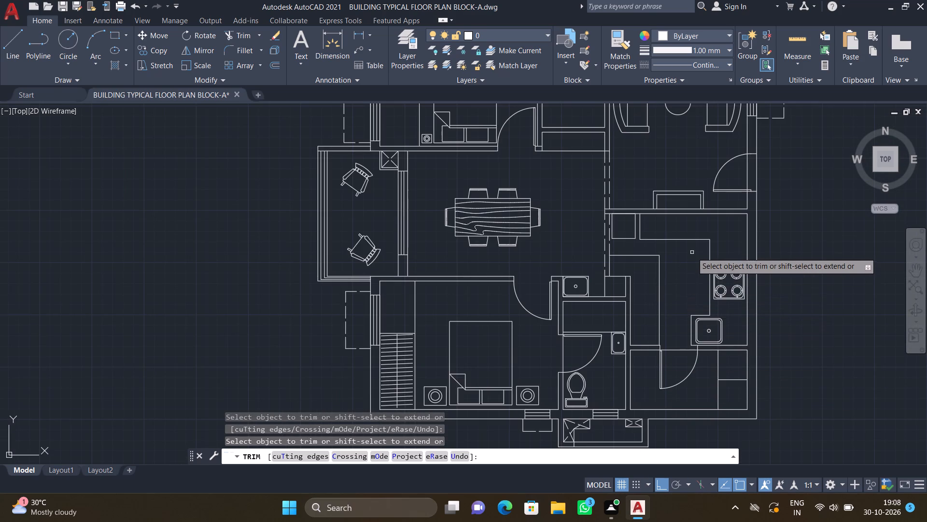
scroll(692, 252, "down", 2)
scroll(568, 200, "up", 2)
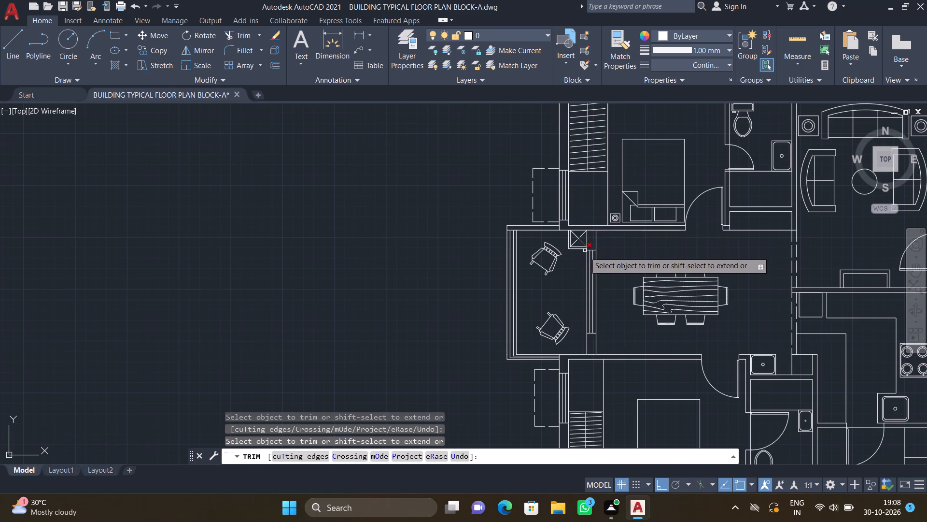
scroll(702, 239, "down", 1)
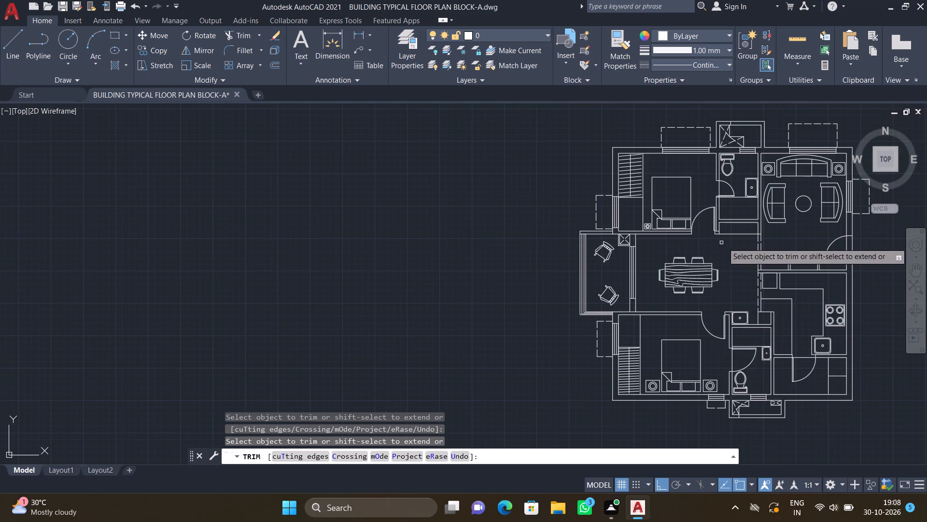
scroll(717, 242, "up", 3)
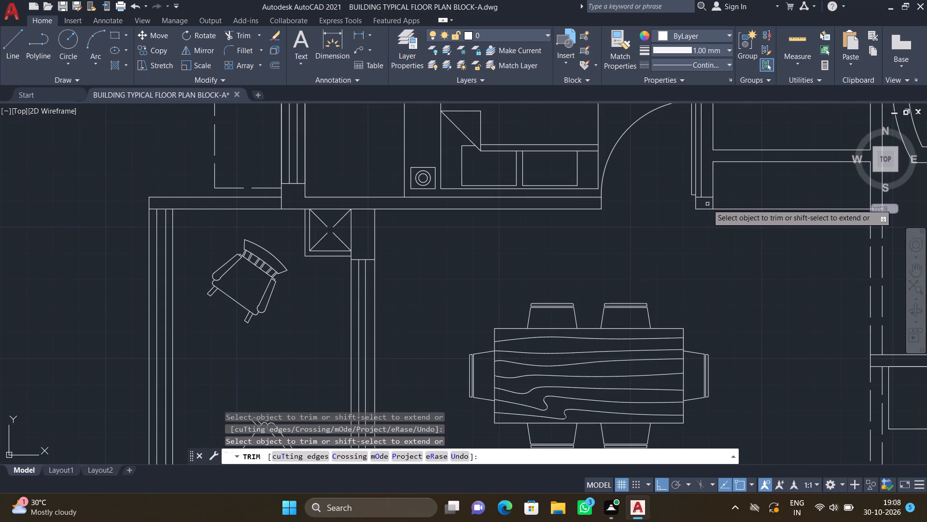
scroll(709, 201, "up", 1)
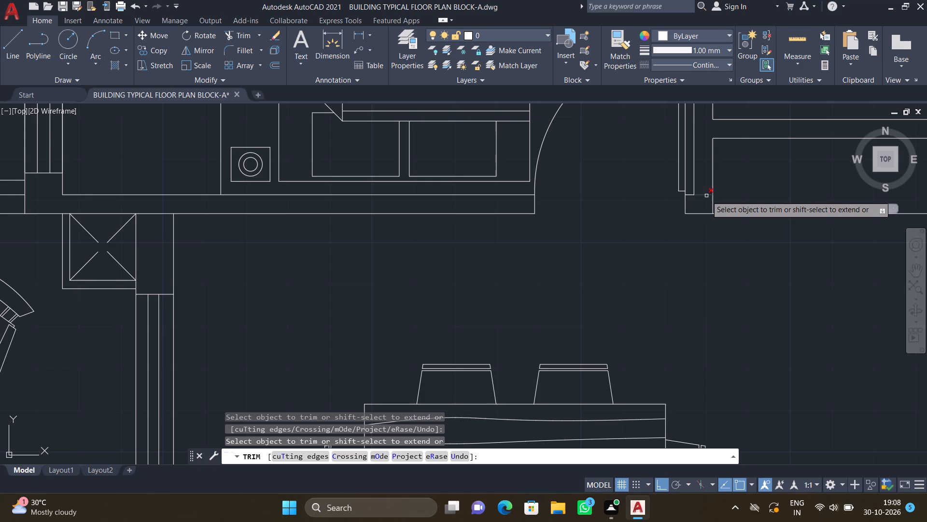
left_click(706, 196)
scroll(697, 211, "down", 2)
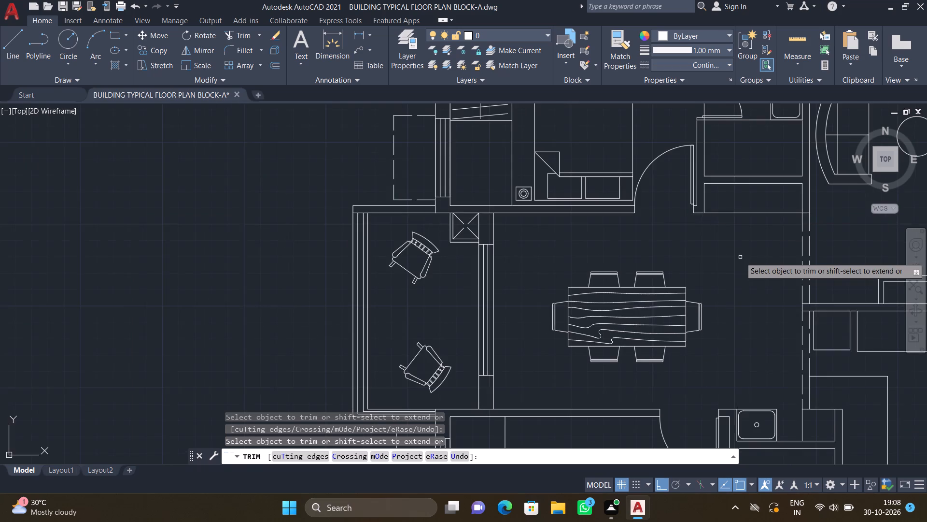
scroll(740, 257, "down", 3)
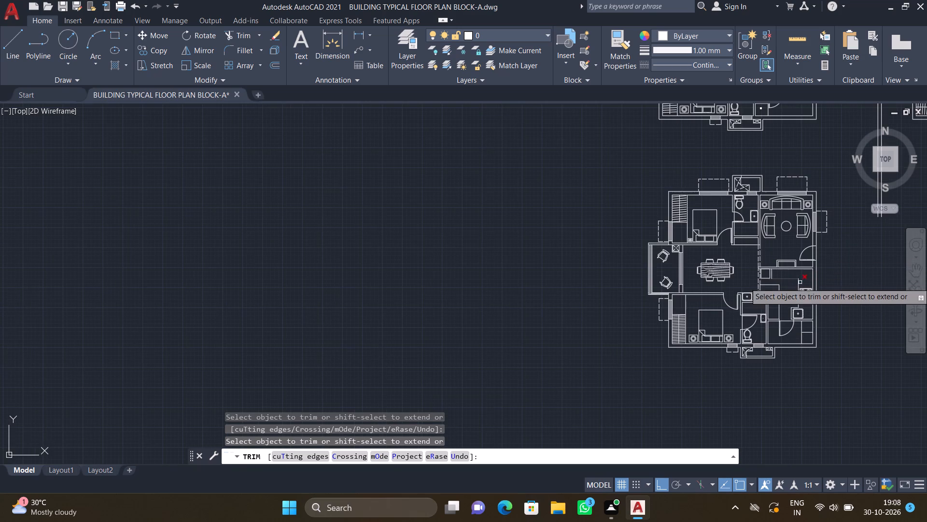
scroll(834, 259, "up", 2)
key("Return")
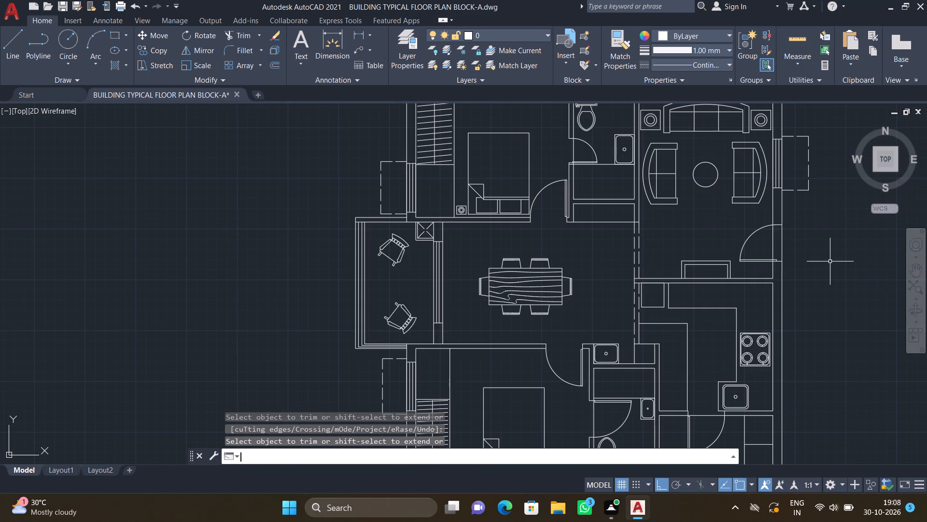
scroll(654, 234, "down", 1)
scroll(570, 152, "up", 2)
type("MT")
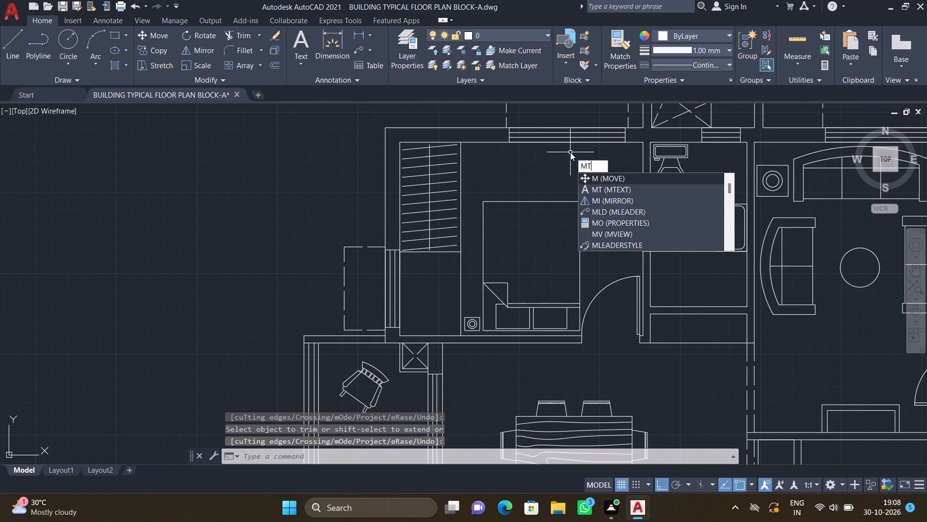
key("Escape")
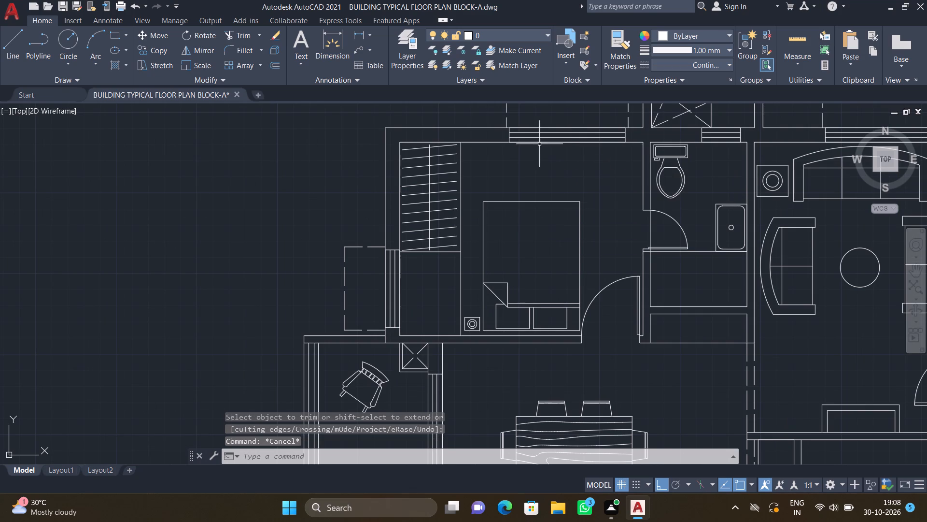
Draw a circle of about 9.3" radius centred on the front edge of the window-side table above the lower bedroom's wardrobe.
scroll(514, 139, "down", 3)
scroll(504, 257, "up", 2)
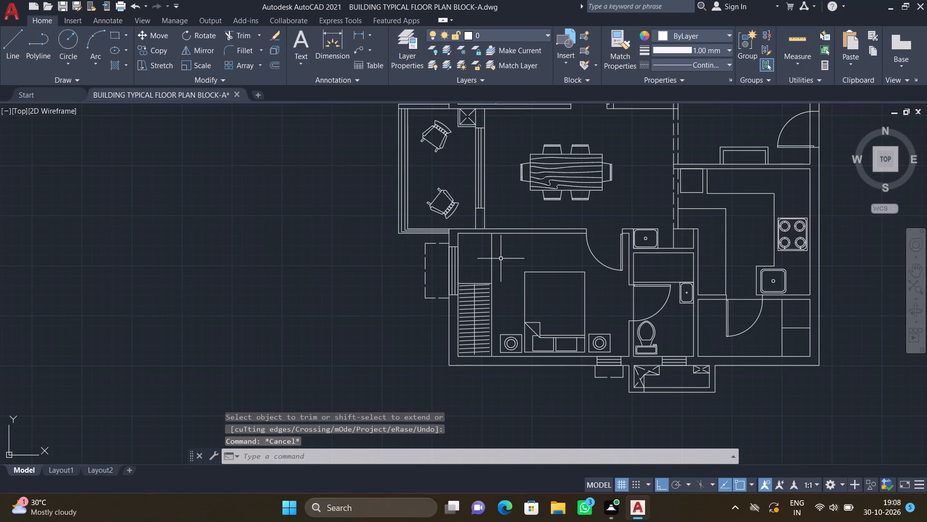
key("c")
key("Return")
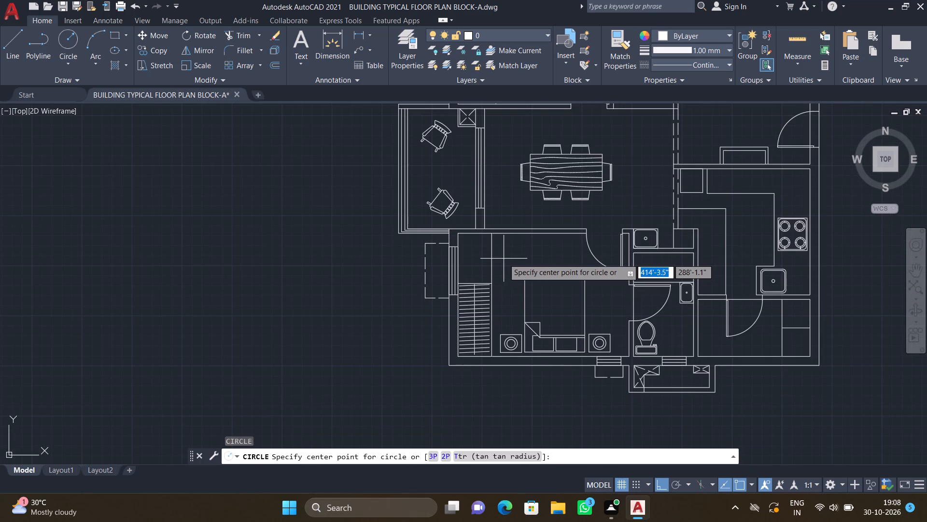
scroll(0, 0, "up", 2)
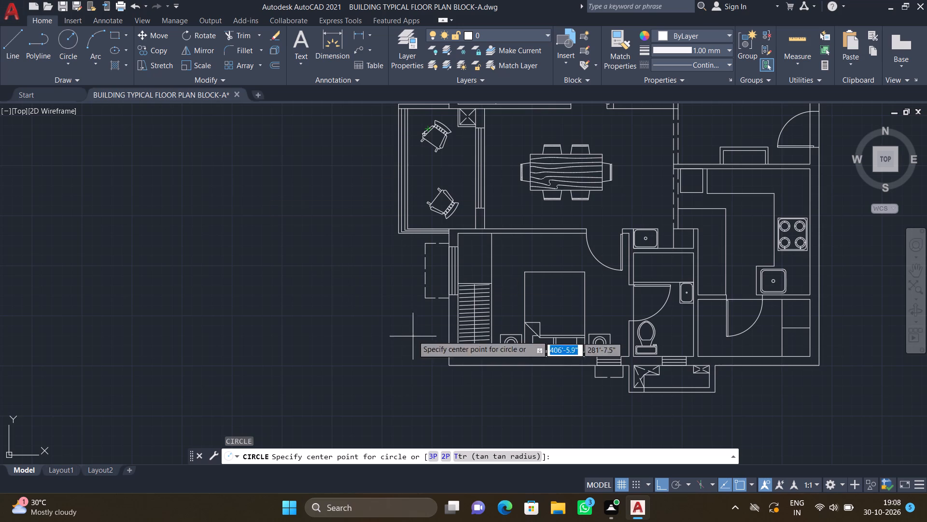
scroll(519, 247, "up", 2)
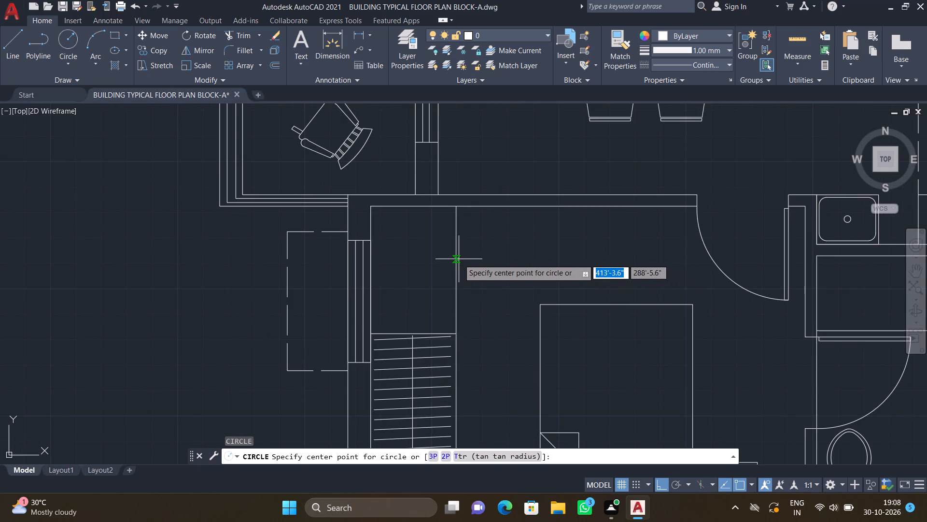
left_click_drag(456, 256, 458, 263)
left_click(460, 279)
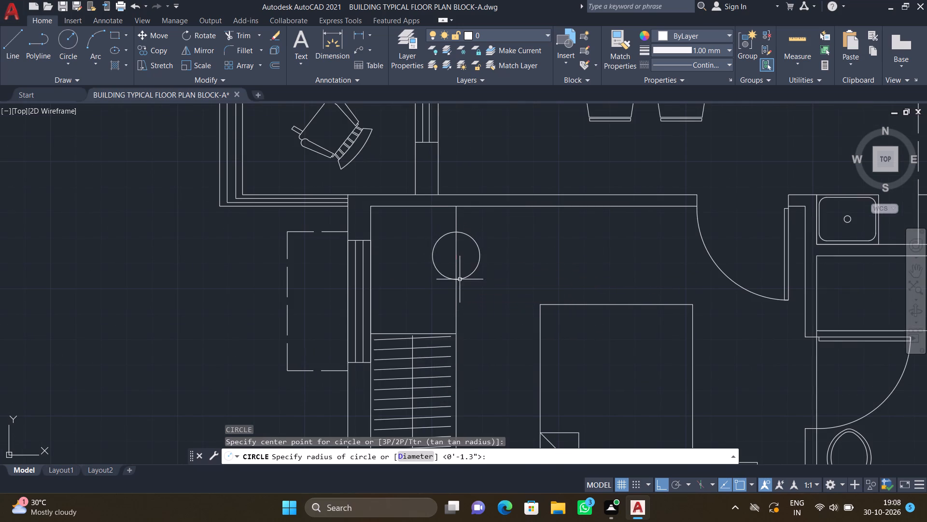
Draw a concentric inner circle of about 6.3" radius inside the circle on the lower bedroom's table edge.
key("c")
key("Return")
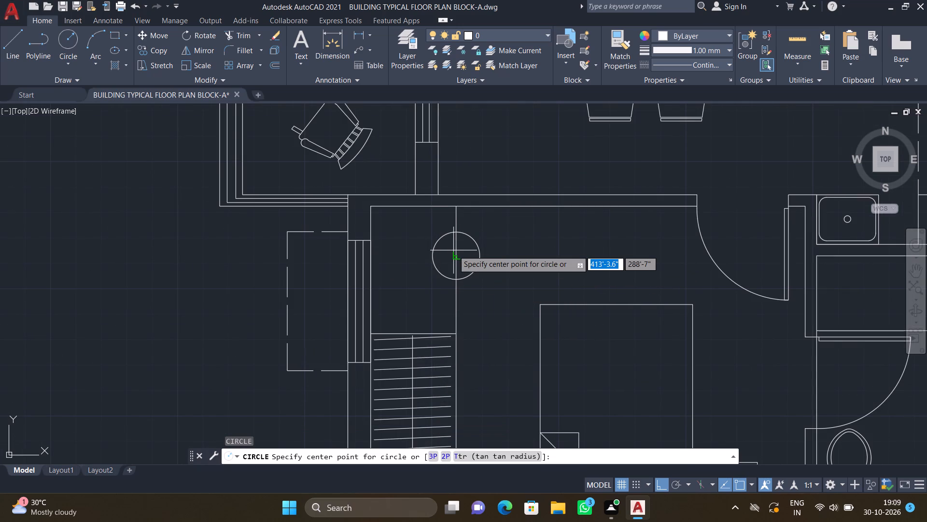
scroll(452, 263, "up", 2)
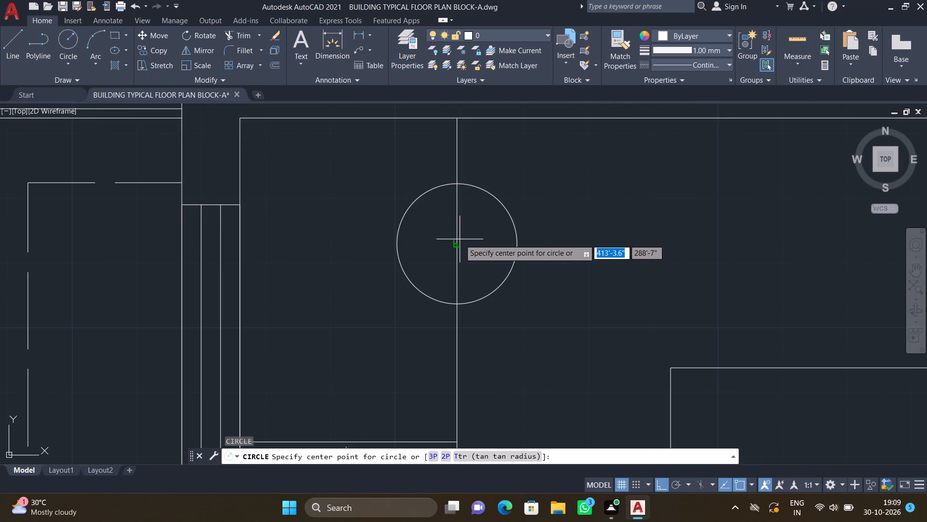
left_click_drag(456, 246, 460, 255)
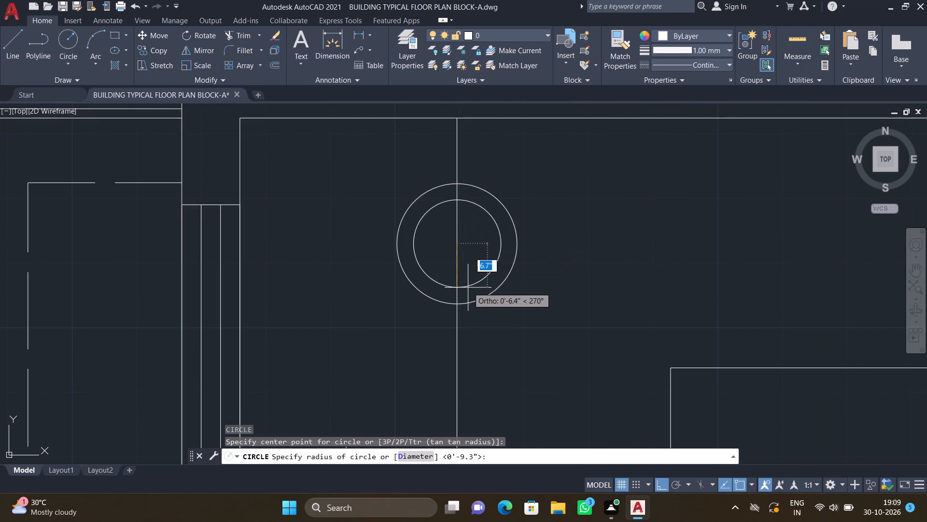
left_click(467, 285)
Trim the halves of both circles that lie on the table side, keeping only the arcs facing the lower bedroom.
type("TR")
key("Return")
left_click_drag(436, 242, 431, 243)
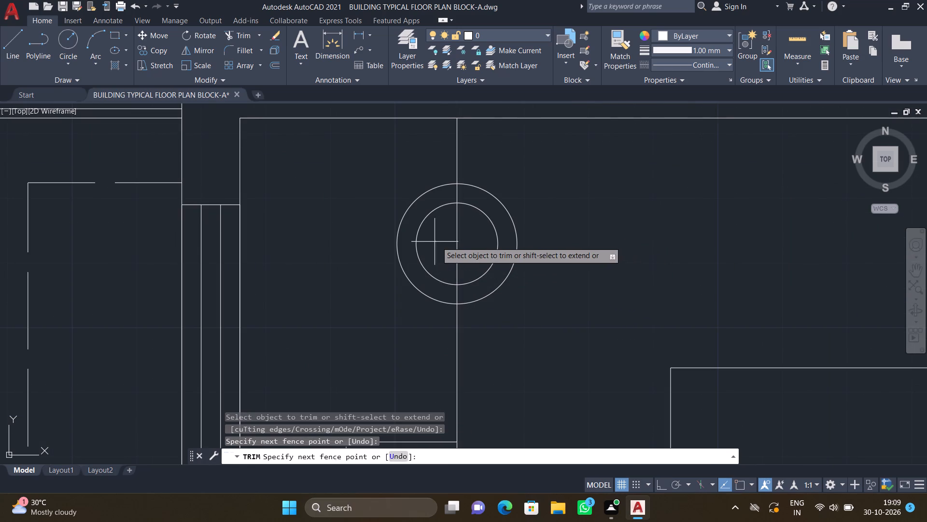
left_click_drag(431, 243, 384, 261)
key("Return")
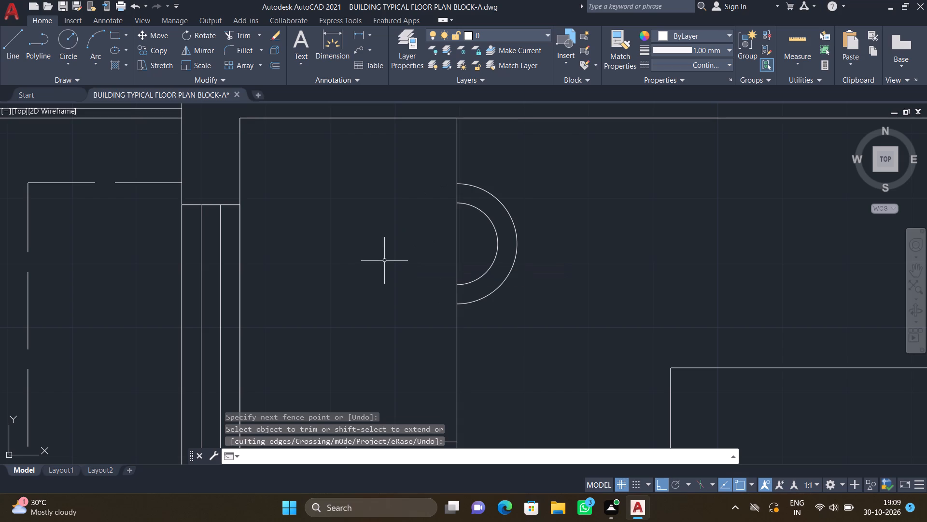
Add a two-line multiline text label reading BEDROOM and 12'7"*10'0" in the upper bedroom above the bed, and save the text.
scroll(382, 272, "down", 6)
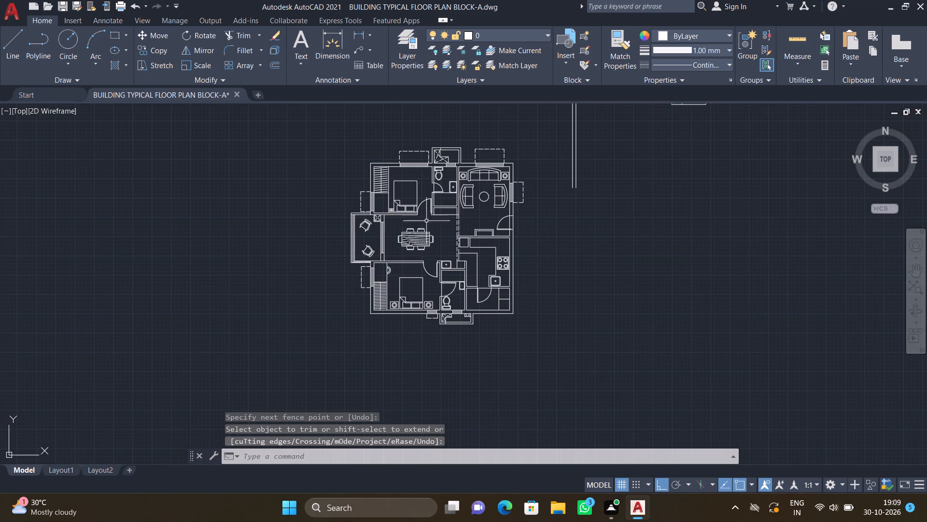
scroll(425, 168, "up", 4)
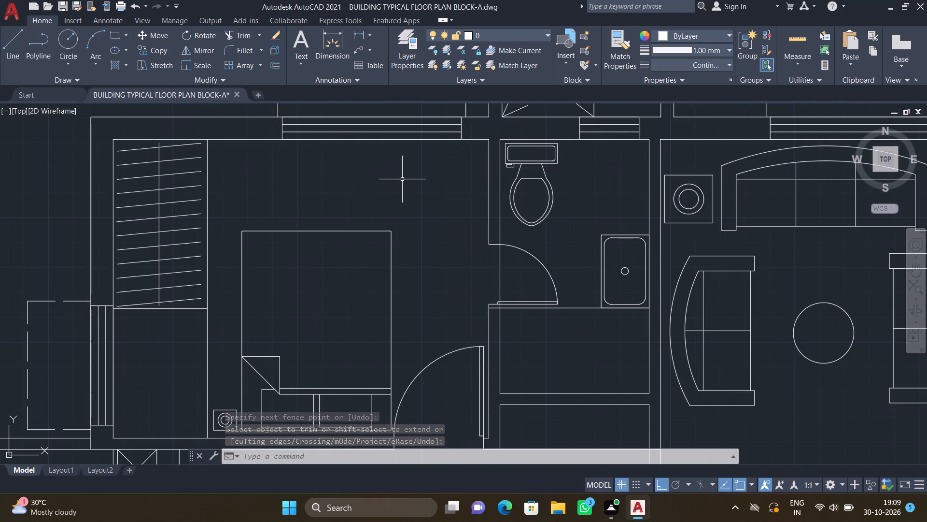
type("MT")
key("Return")
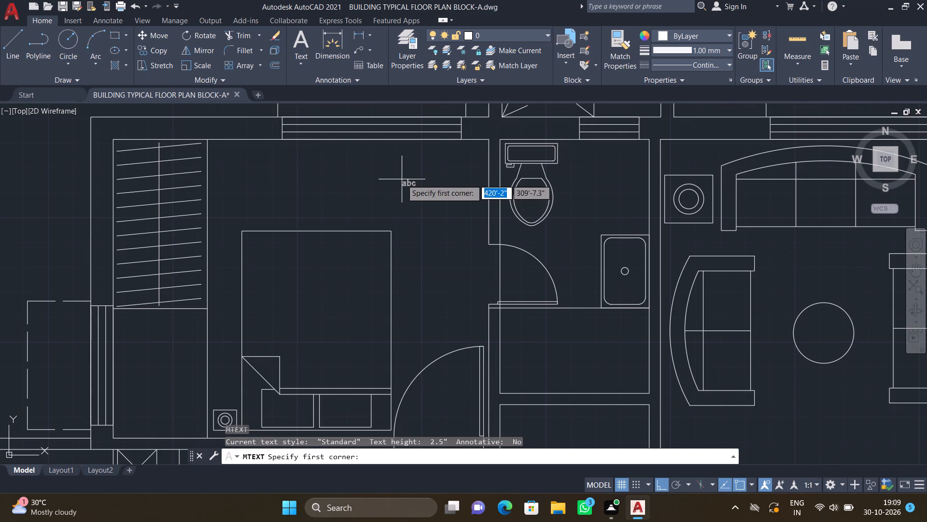
scroll(249, 175, "up", 2)
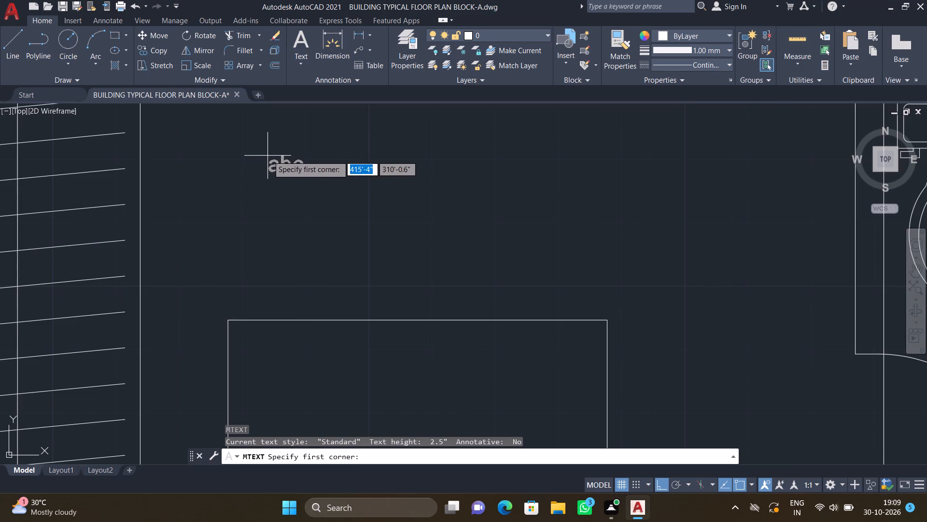
scroll(268, 156, "down", 3)
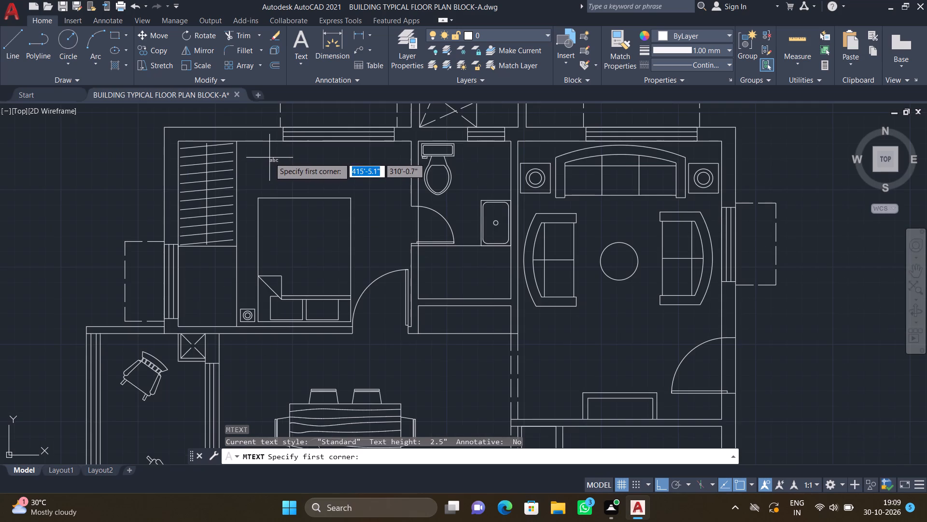
left_click_drag(269, 158, 275, 166)
scroll(357, 179, "up", 1)
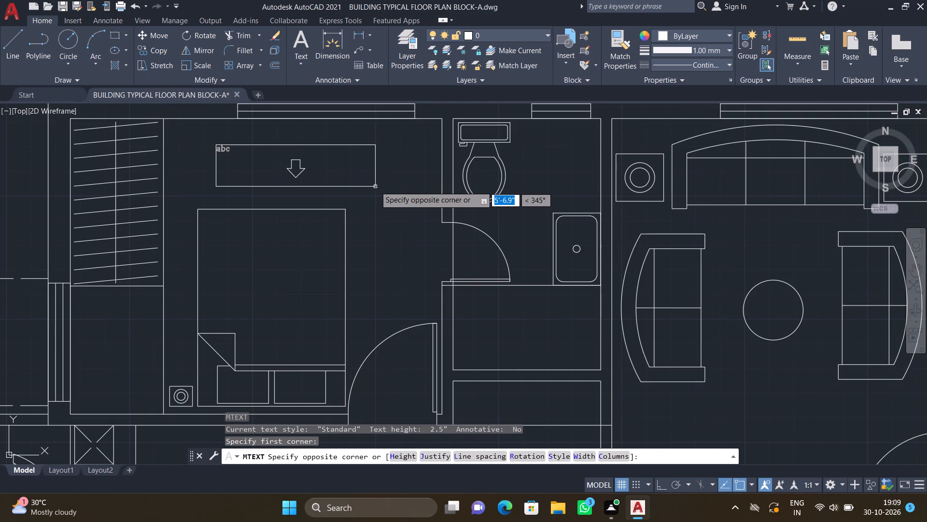
left_click(351, 174)
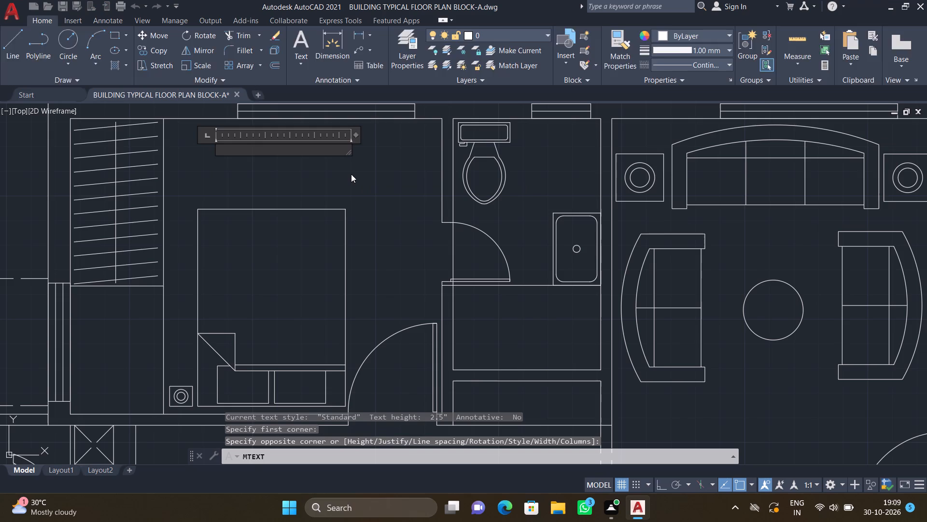
key("b")
type("EDROOM")
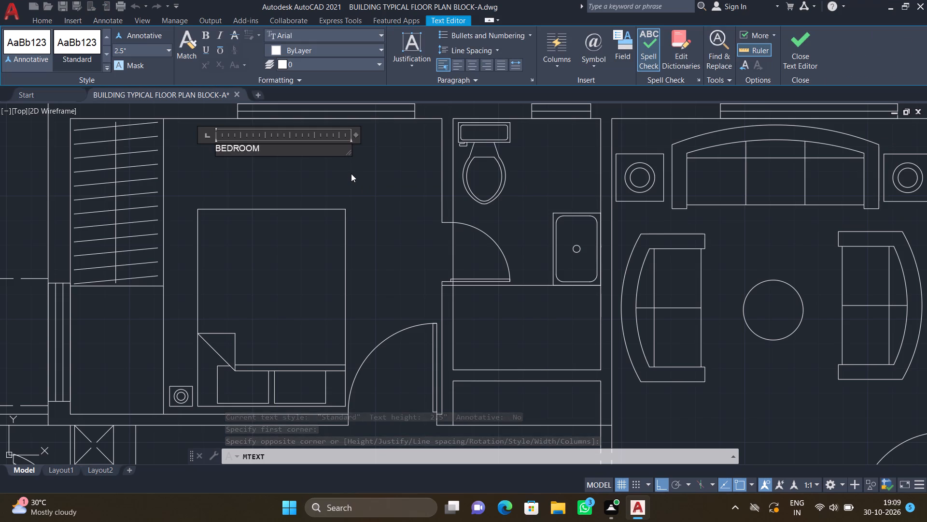
key("Return")
type("12'")
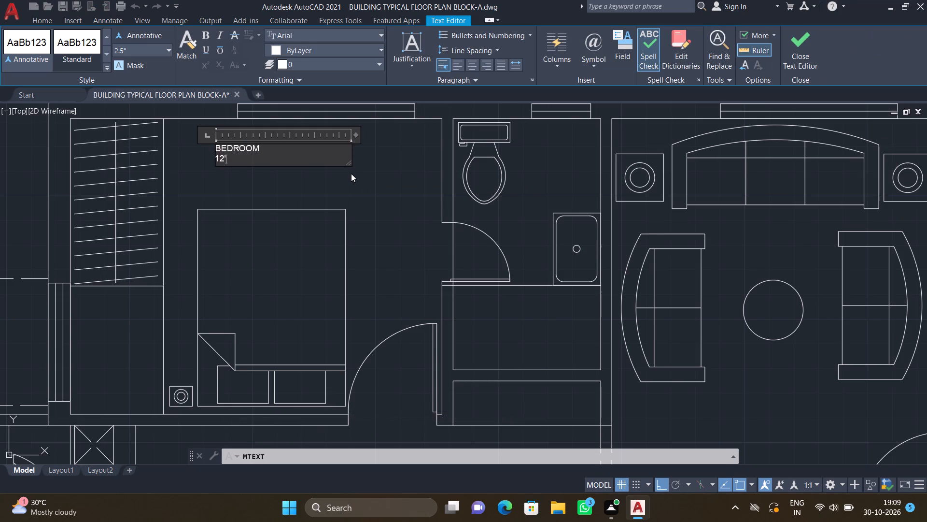
type("7\"*")
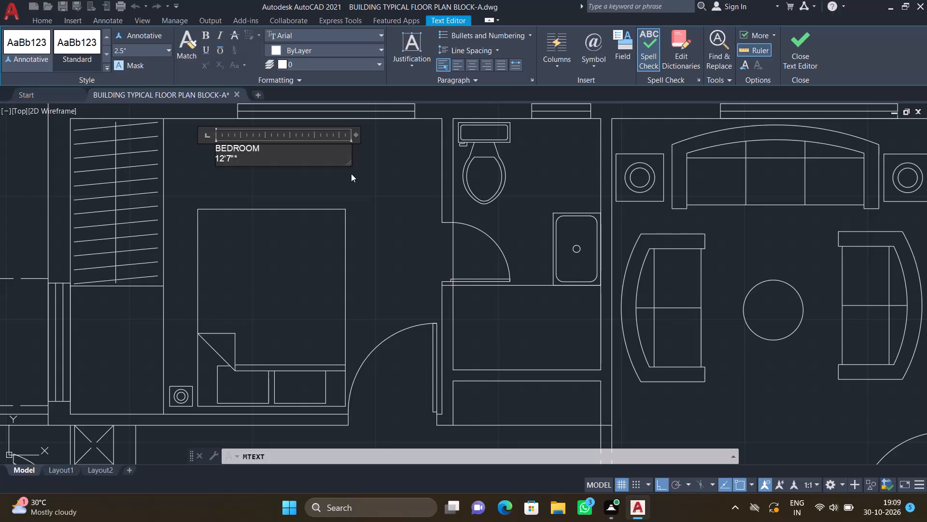
type("10'0\"")
key("Return")
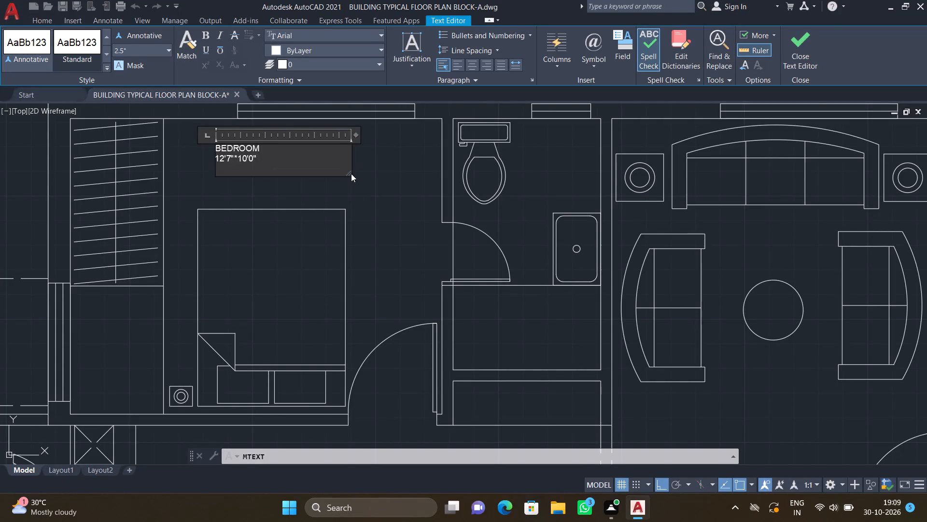
key("Escape")
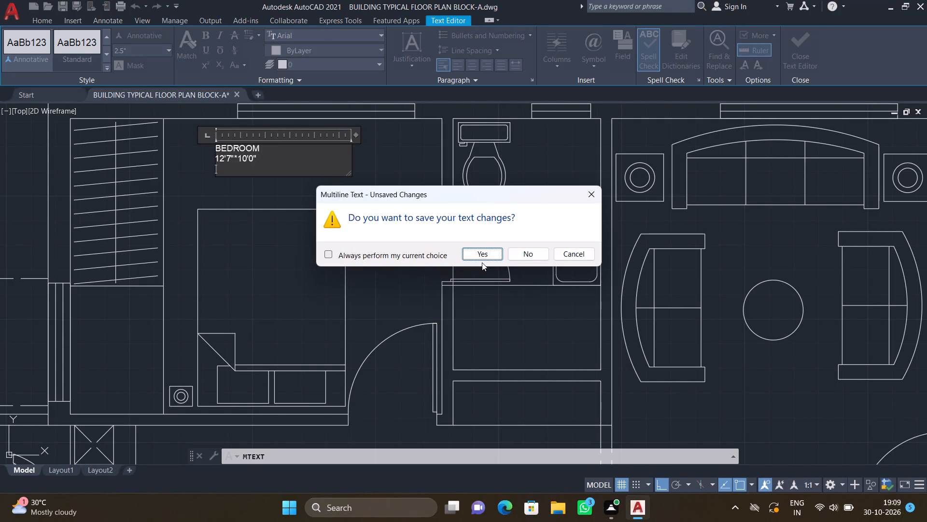
left_click(485, 253)
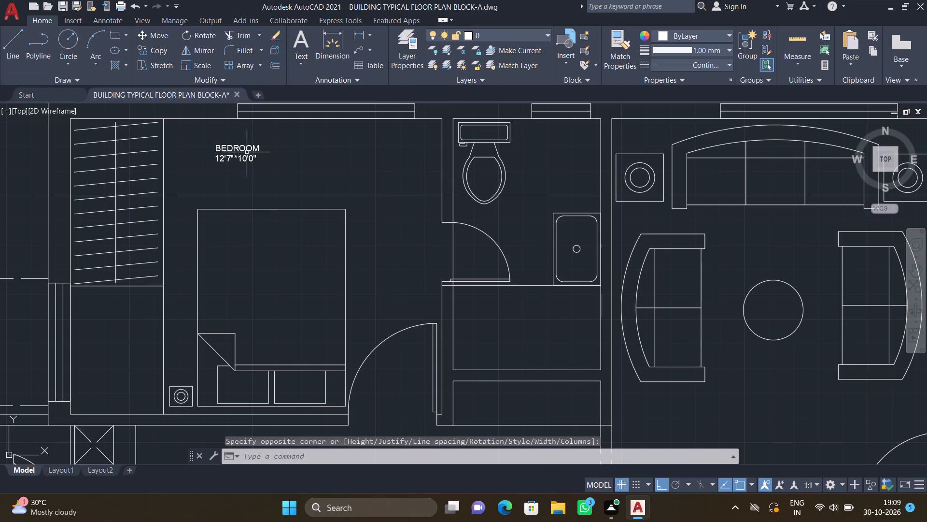
Move the upper bedroom's label diagonally closer to the head-free end of the bed, with Ortho turned off.
scroll(248, 153, "up", 2)
key("m")
key("Return")
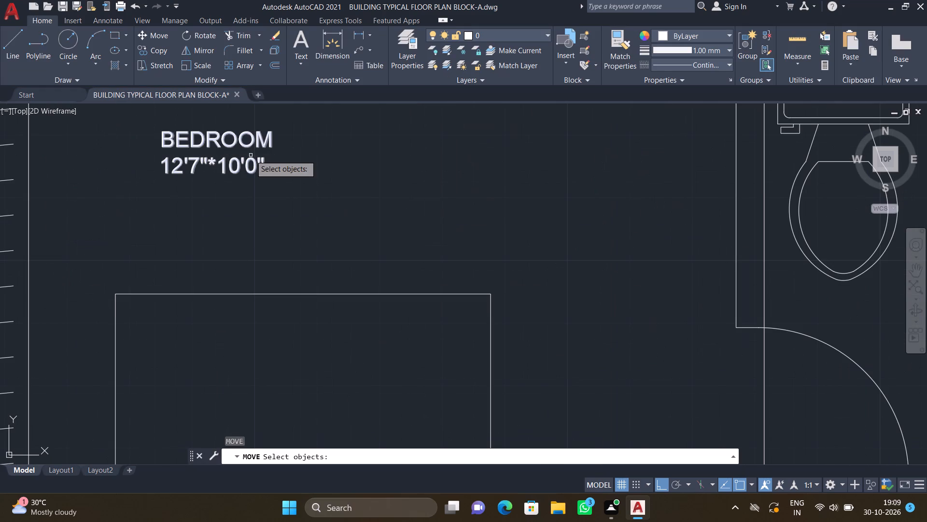
left_click(253, 162)
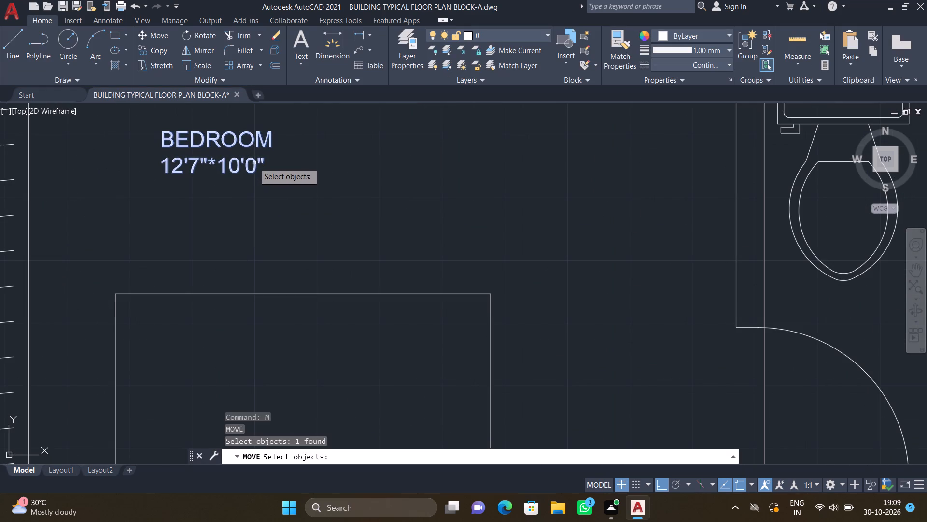
key("Return")
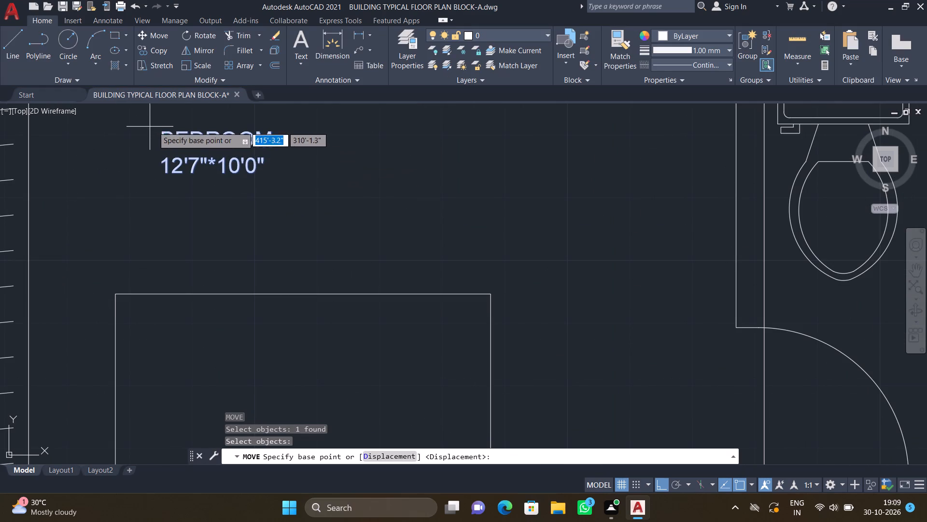
left_click(159, 130)
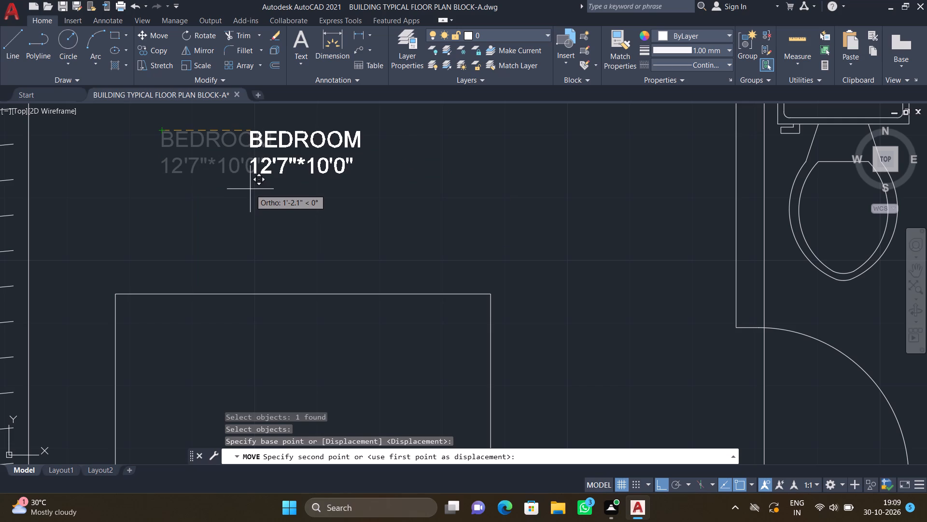
key("F8")
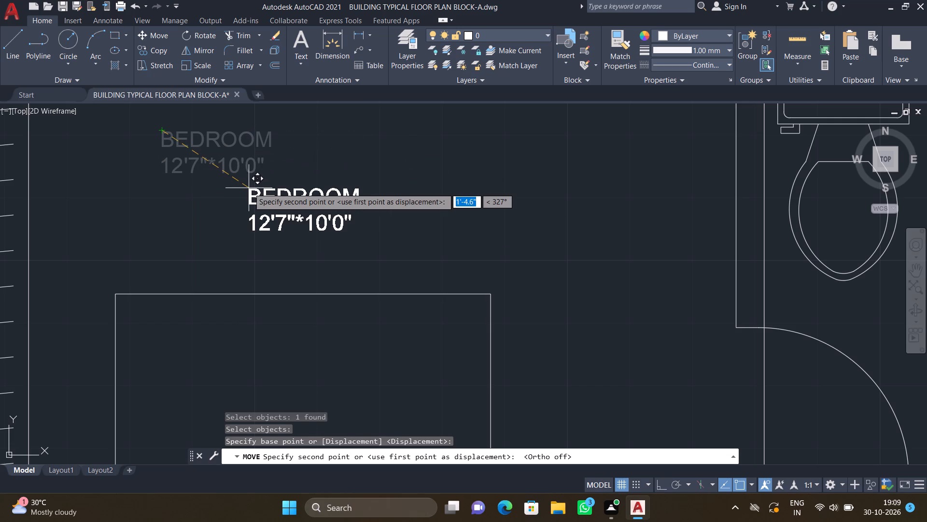
left_click(245, 198)
Add a two-line multiline text label reading TOILET and 5'0"*8'6" in the upper toilet's empty area below the washbasin, and save the text.
scroll(244, 197, "down", 2)
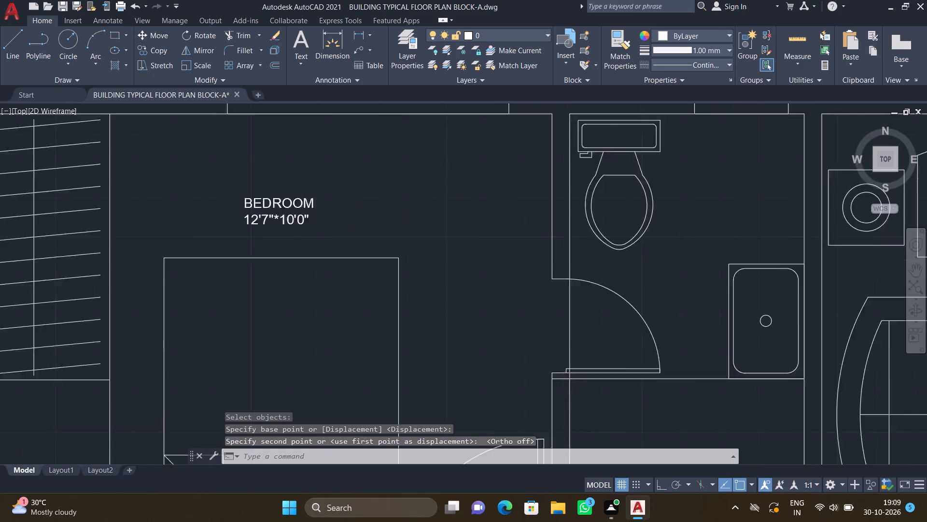
scroll(246, 198, "down", 2)
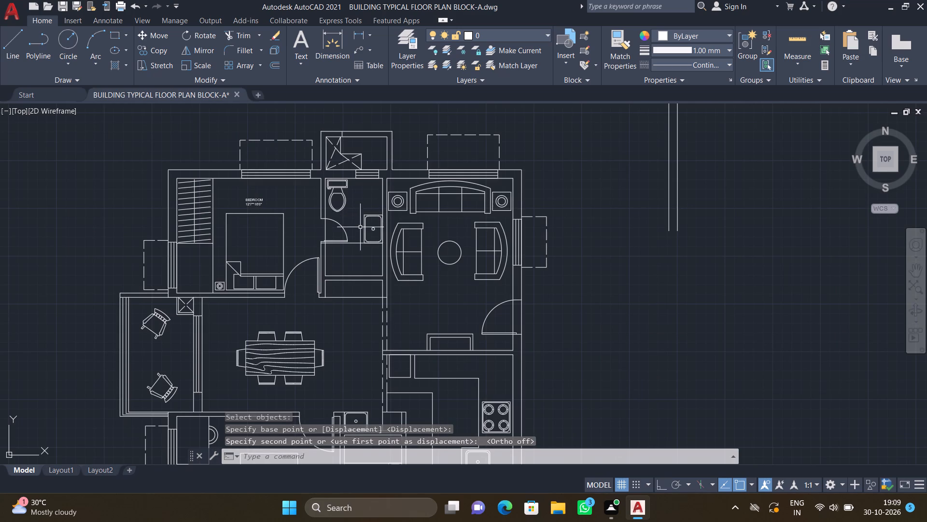
scroll(357, 238, "up", 1)
key("m")
key("t")
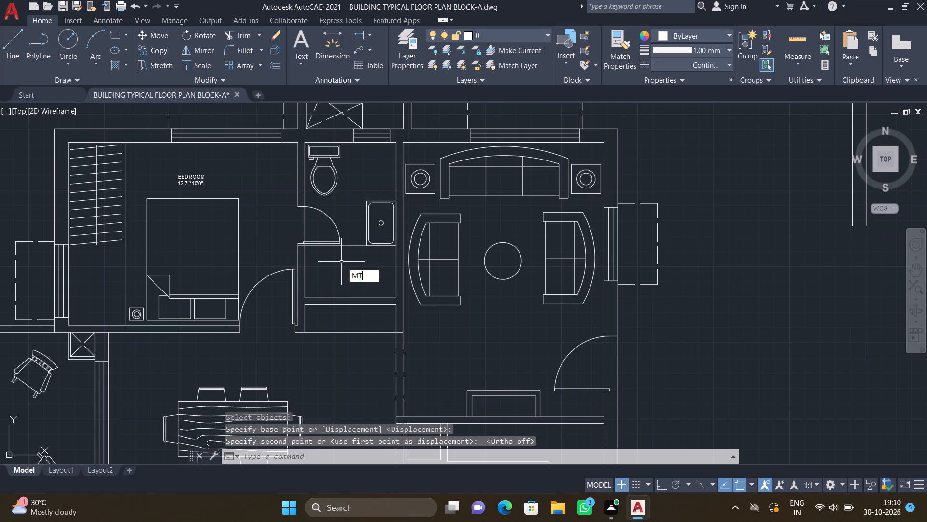
key("Return")
scroll(321, 286, "up", 2)
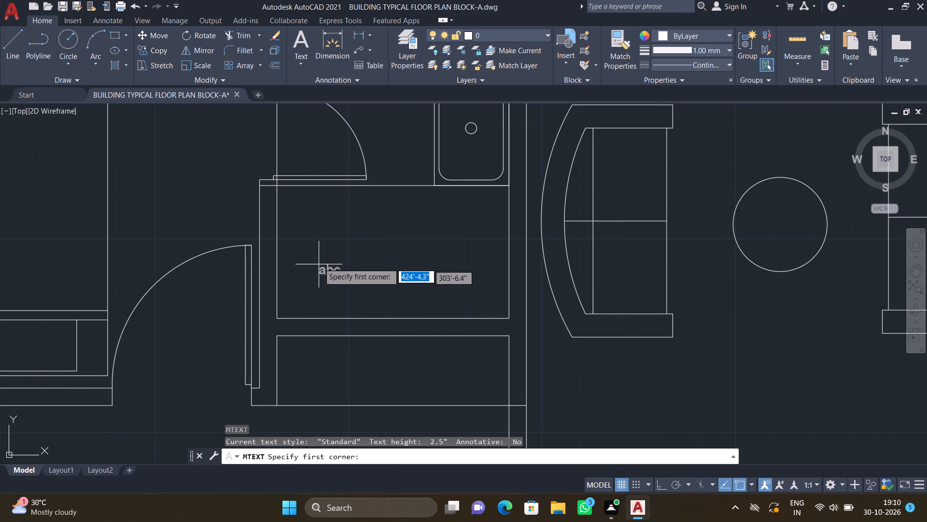
left_click(313, 218)
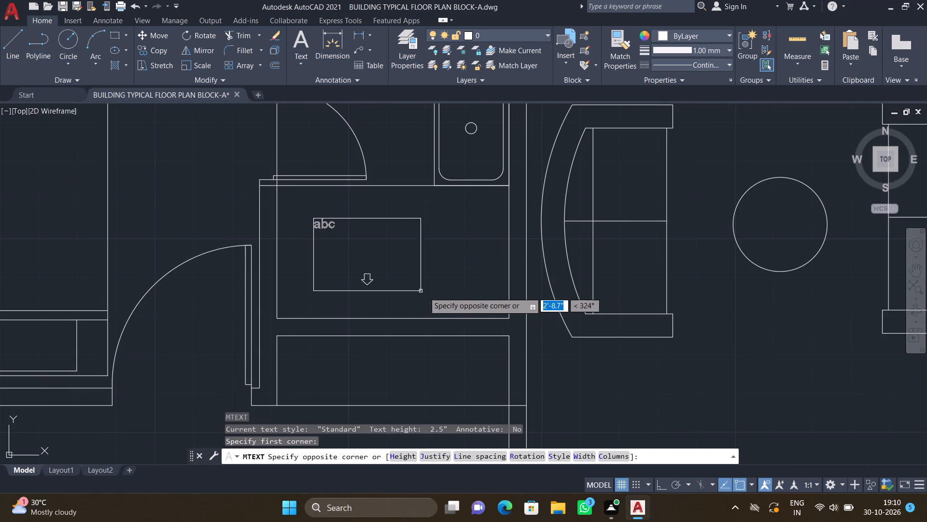
left_click(472, 286)
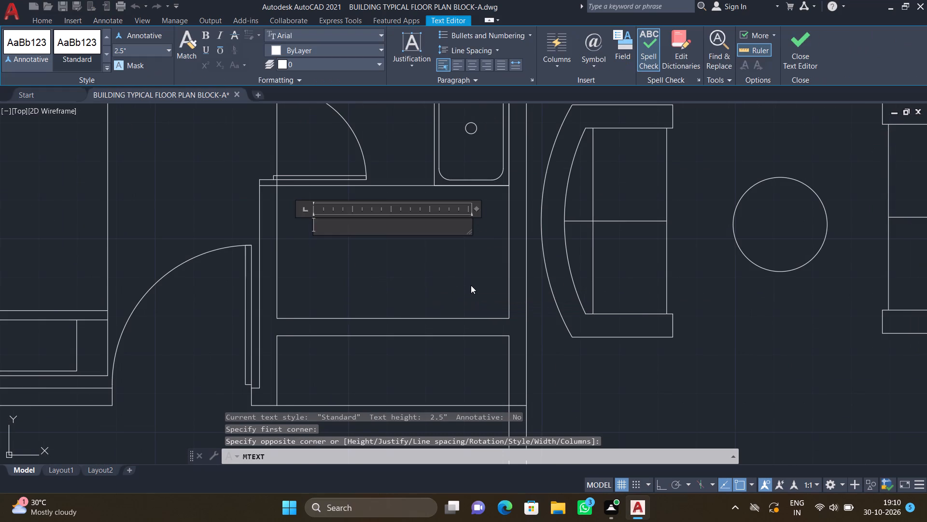
key("t")
type("OILET")
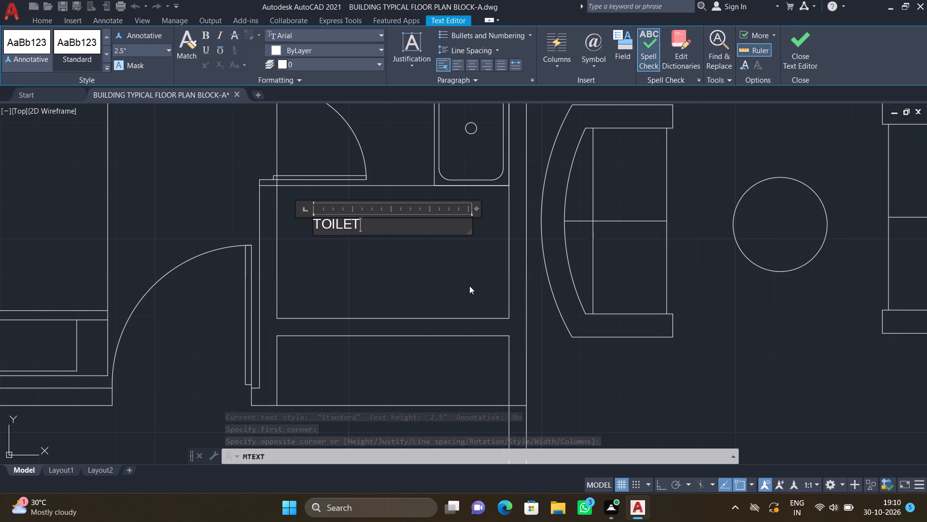
key("Return")
type("5'")
type("0\"")
key("asterisk")
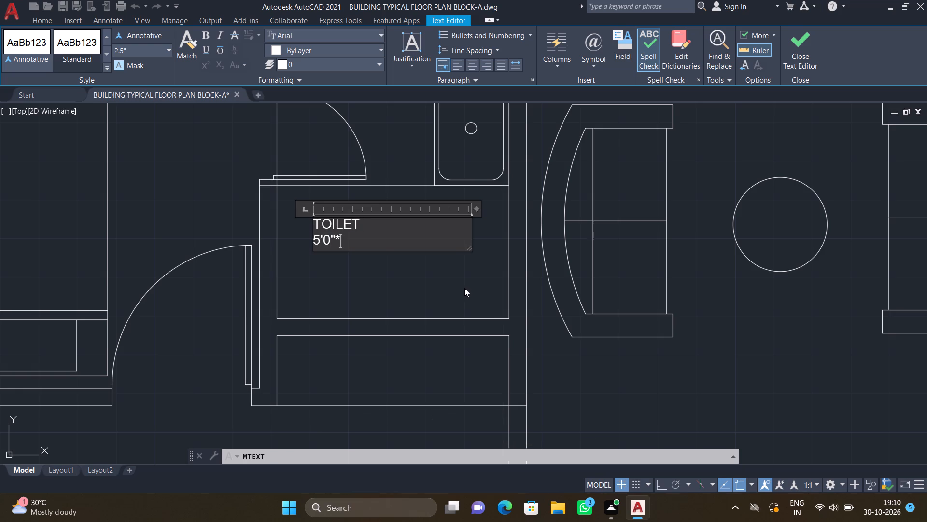
type("8'")
type("6\"")
key("Return")
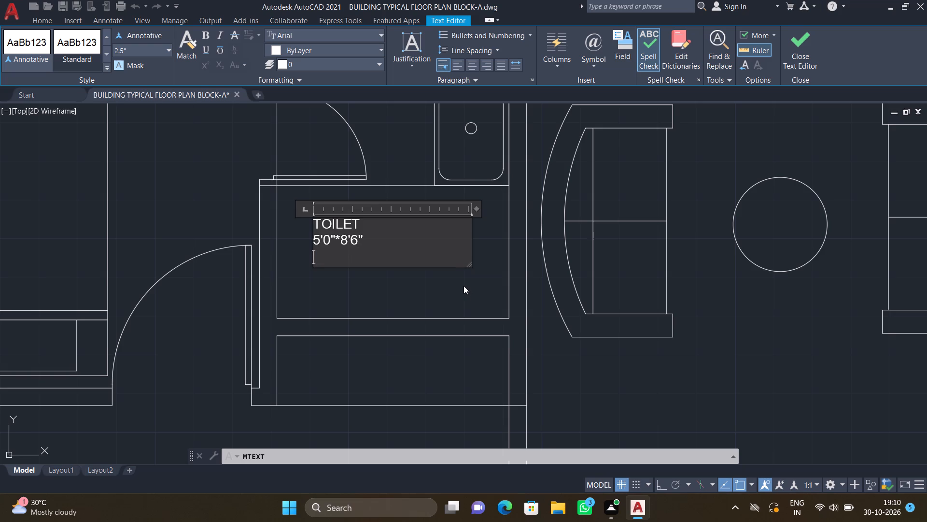
key("Escape")
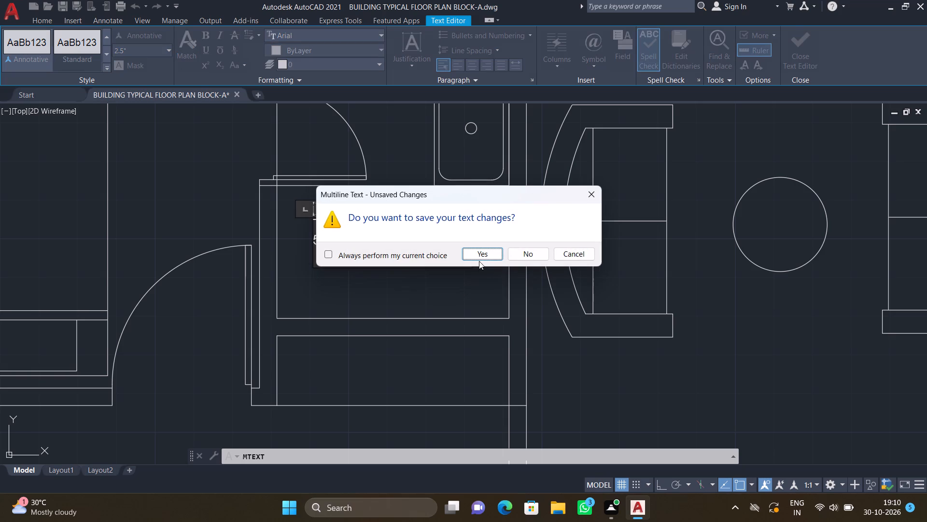
left_click(483, 246)
left_click(480, 253)
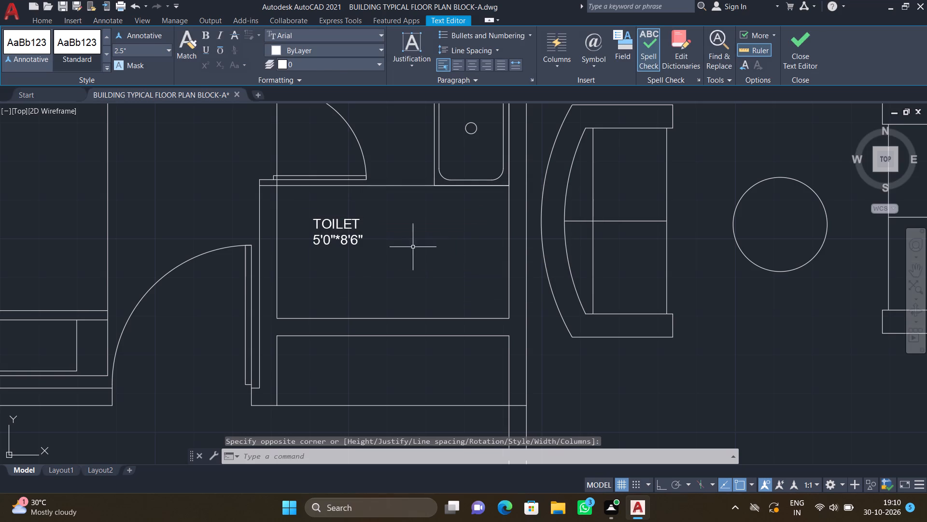
Move the TOILET label diagonally toward the middle of the empty area below the washbasin.
key("m")
key("Return")
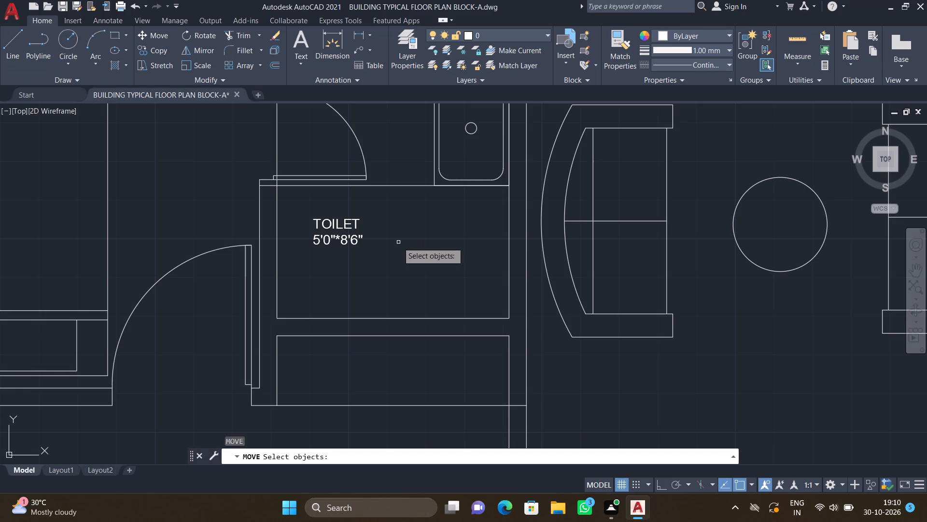
left_click(354, 235)
key("Return")
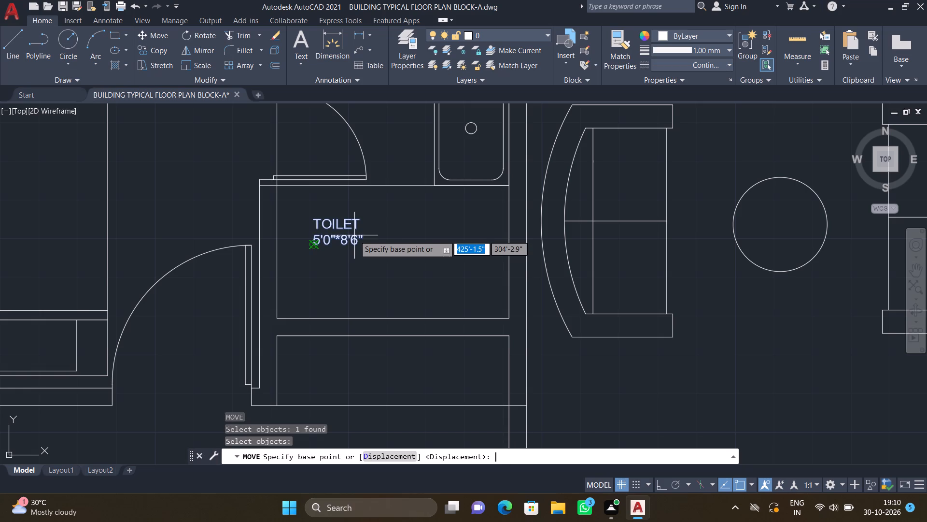
left_click_drag(313, 219, 317, 222)
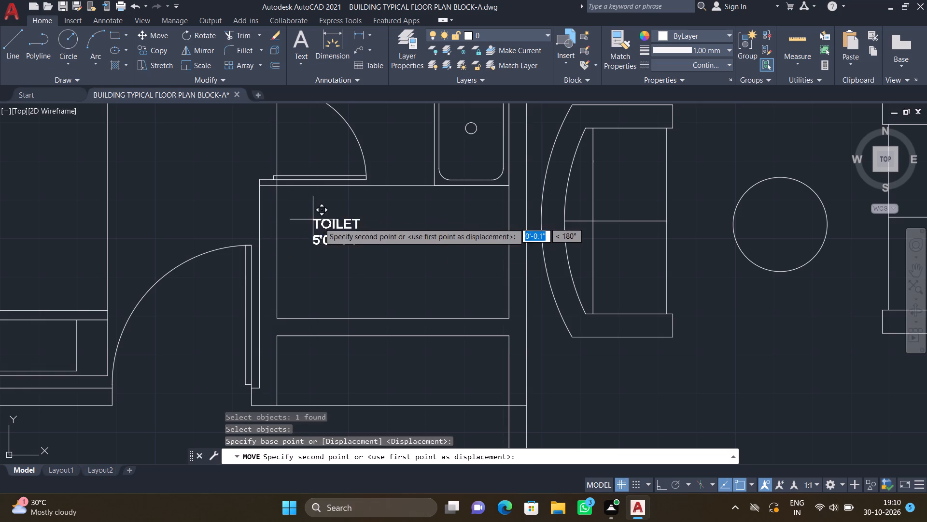
left_click(369, 237)
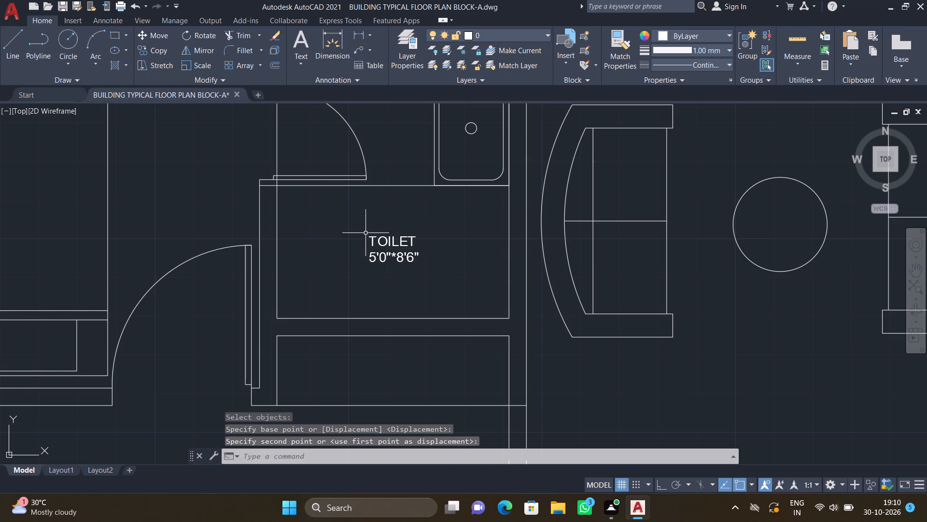
Add a multiline text label reading POOJA in the narrow rectangular space directly below the upper toilet, and save the text.
scroll(365, 233, "down", 2)
scroll(369, 304, "up", 2)
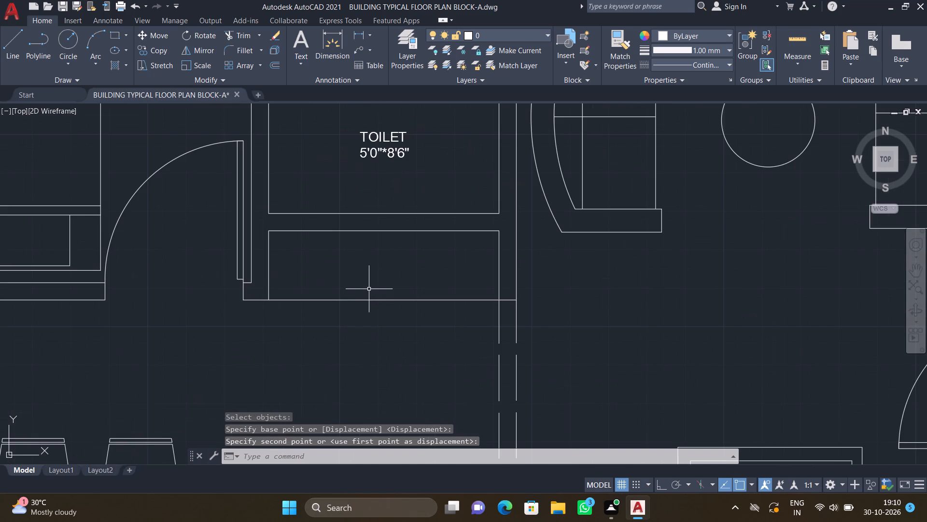
type("MT")
key("Return")
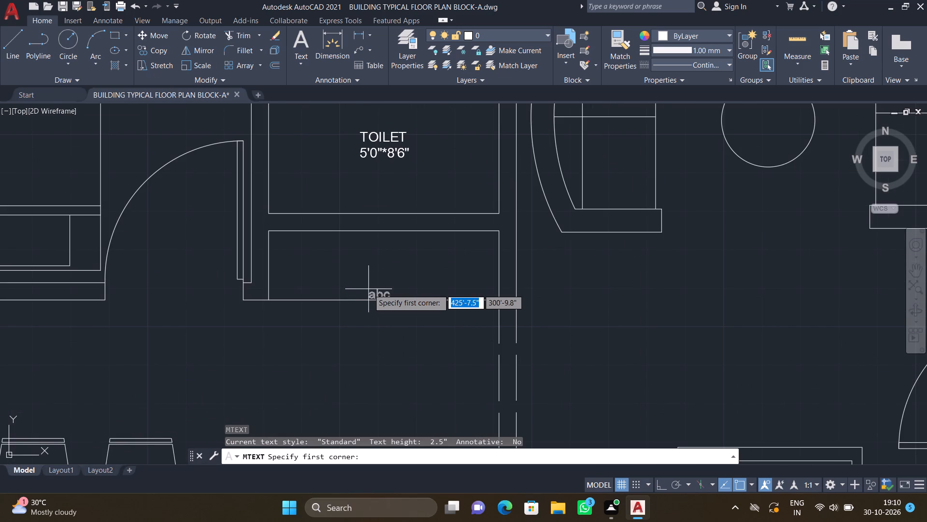
scroll(319, 263, "up", 1)
left_click(330, 240)
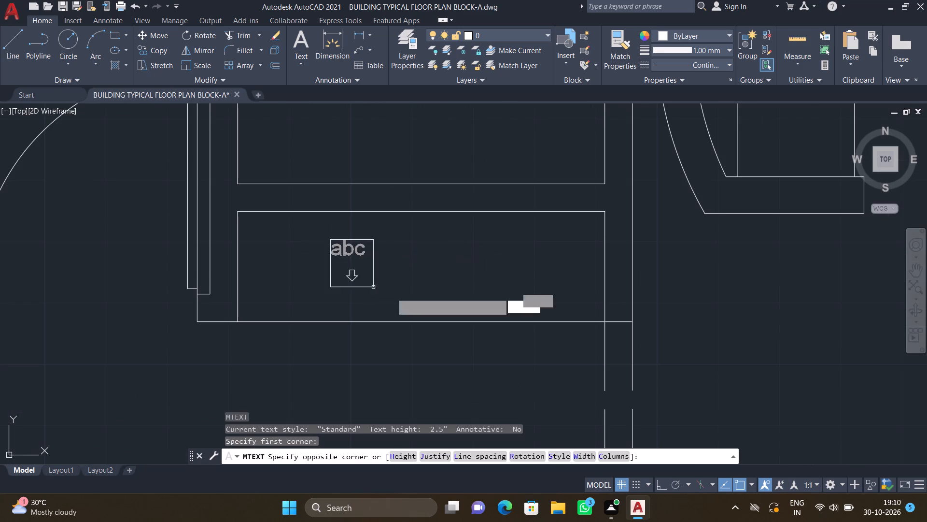
left_click(521, 300)
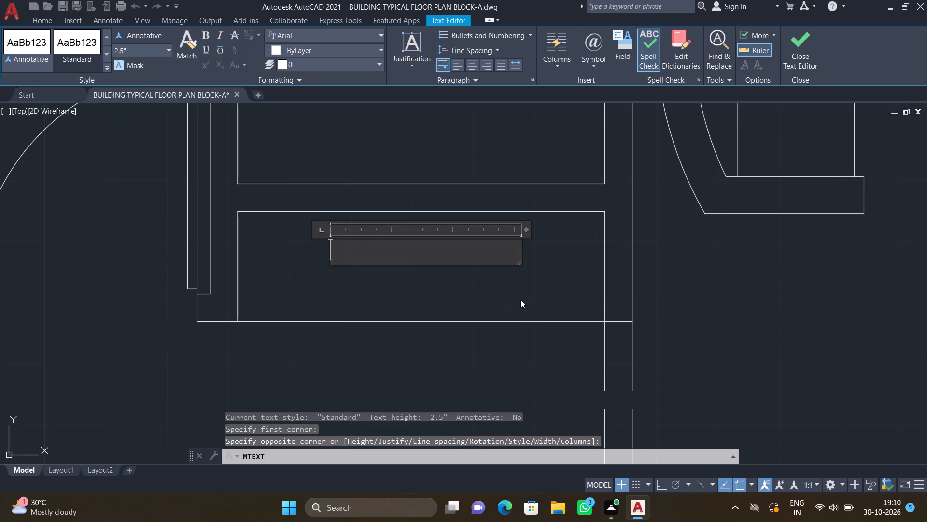
type("POOJA")
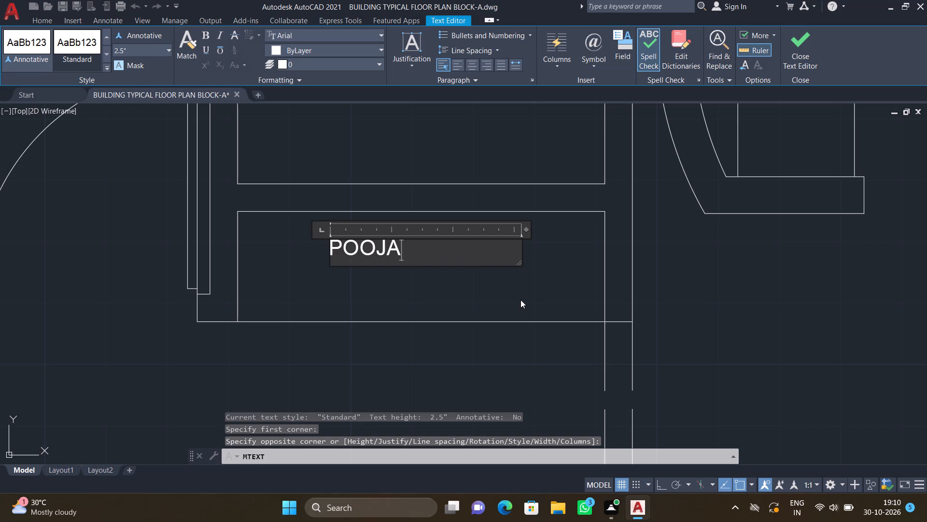
key("Escape")
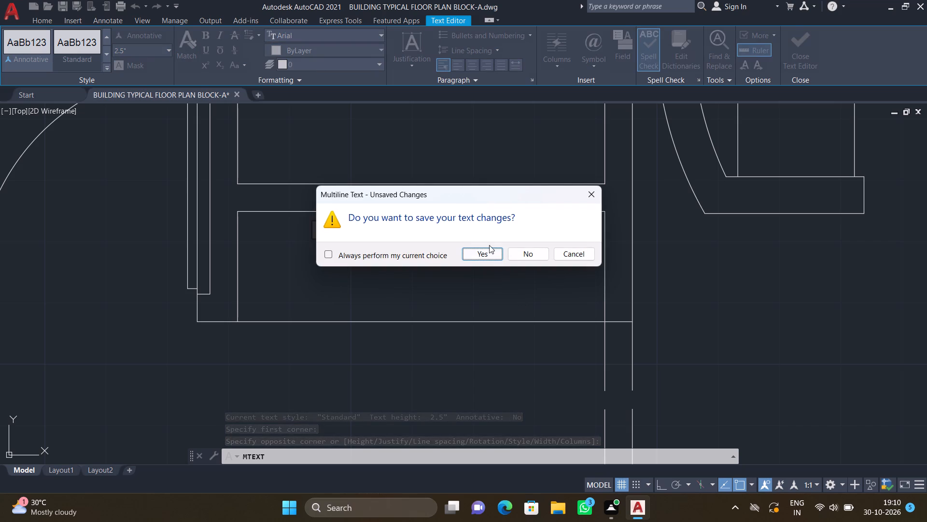
left_click(491, 254)
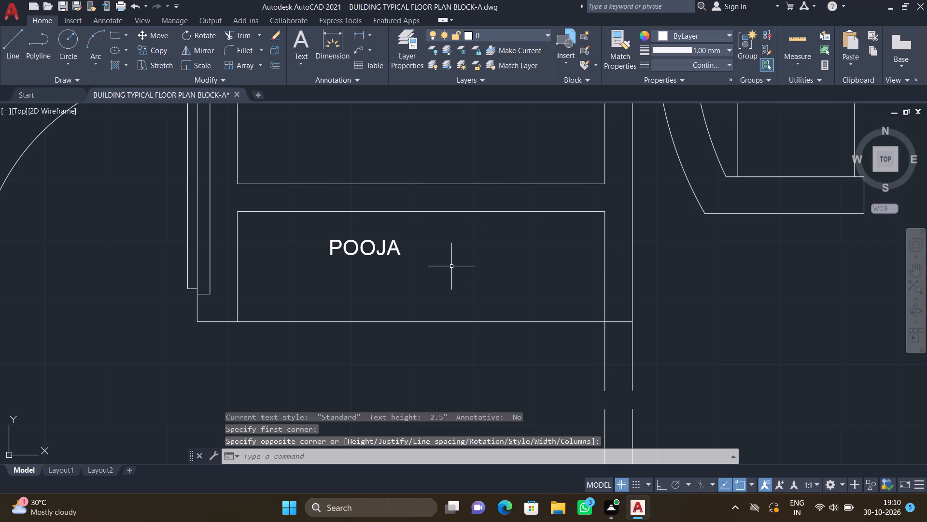
Move the POOJA label to the centre of its narrow space, in line with the TOILET label above.
key("m")
key("Return")
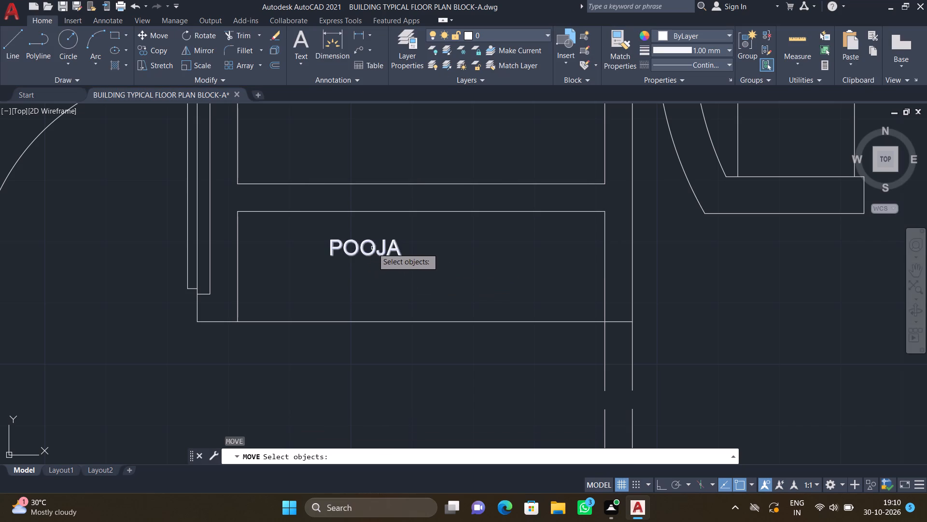
left_click(384, 249)
key("Return")
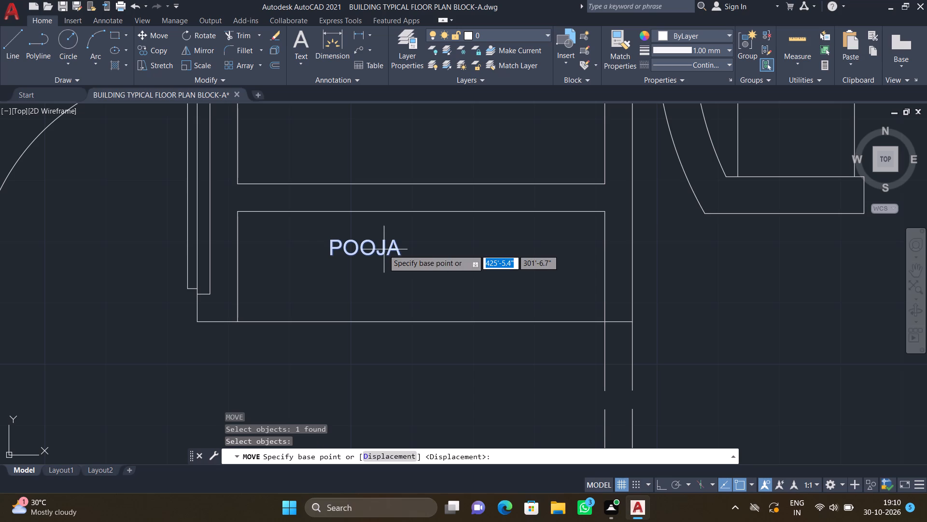
left_click(329, 240)
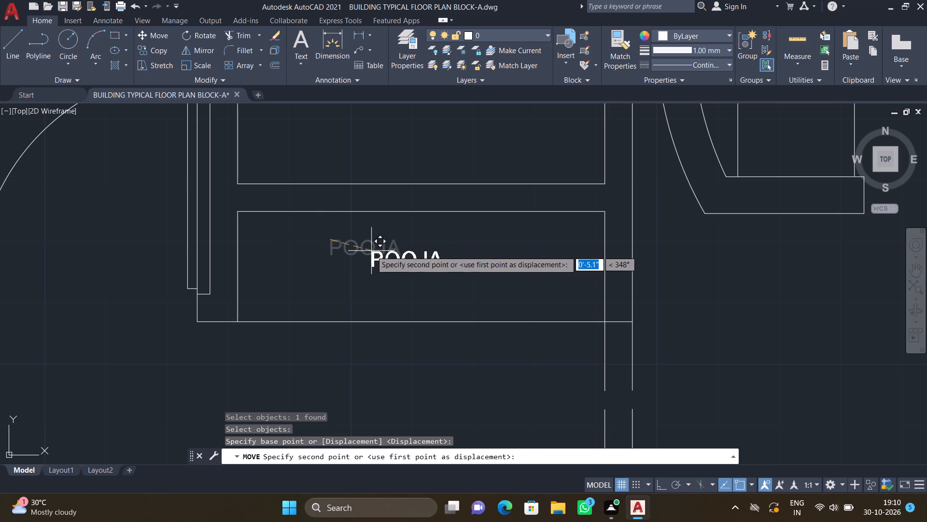
scroll(376, 254, "up", 1)
left_click(398, 259)
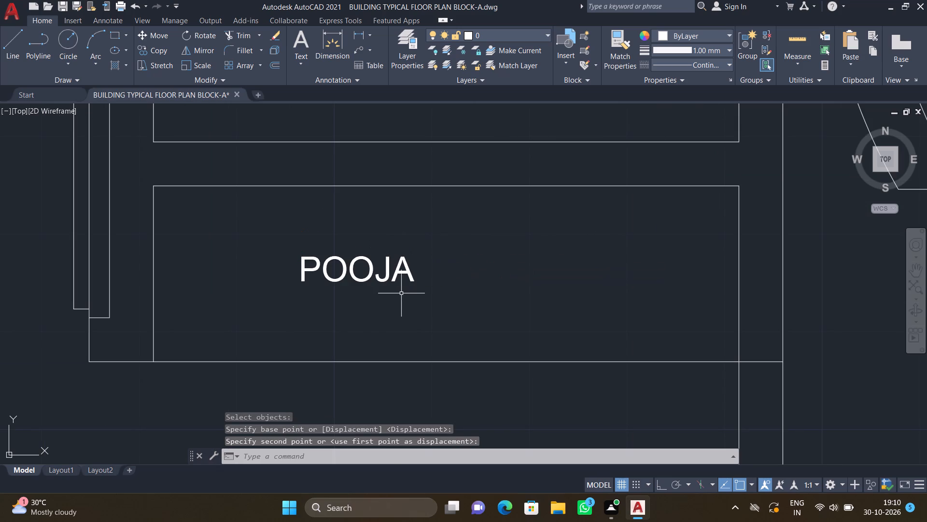
key("m")
key("Return")
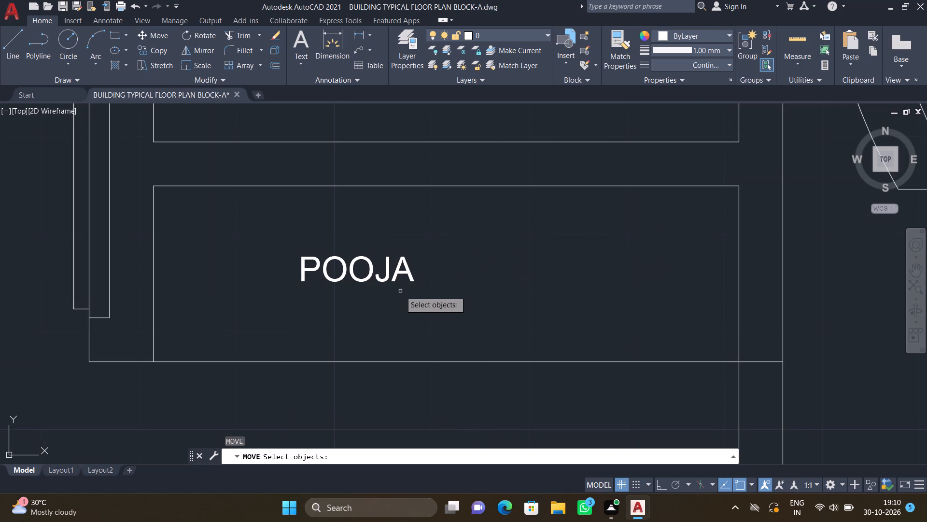
left_click(413, 277)
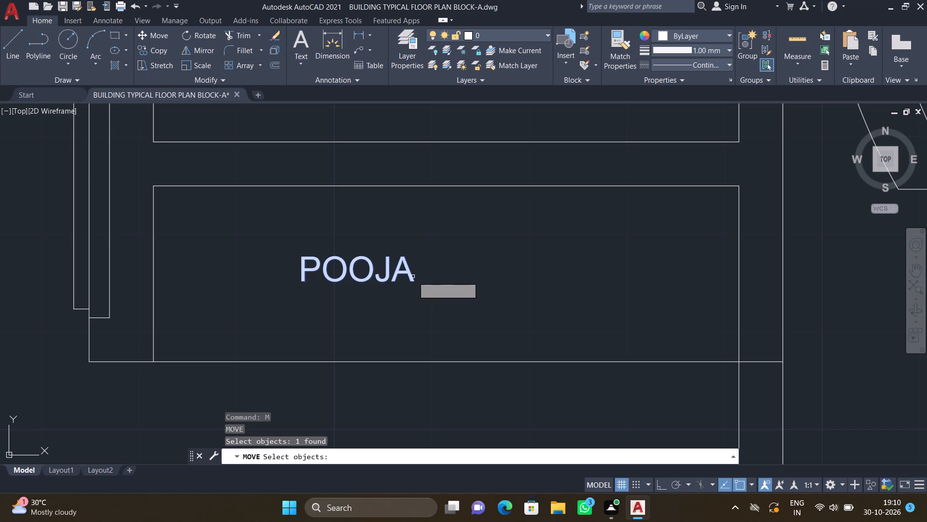
key("Return")
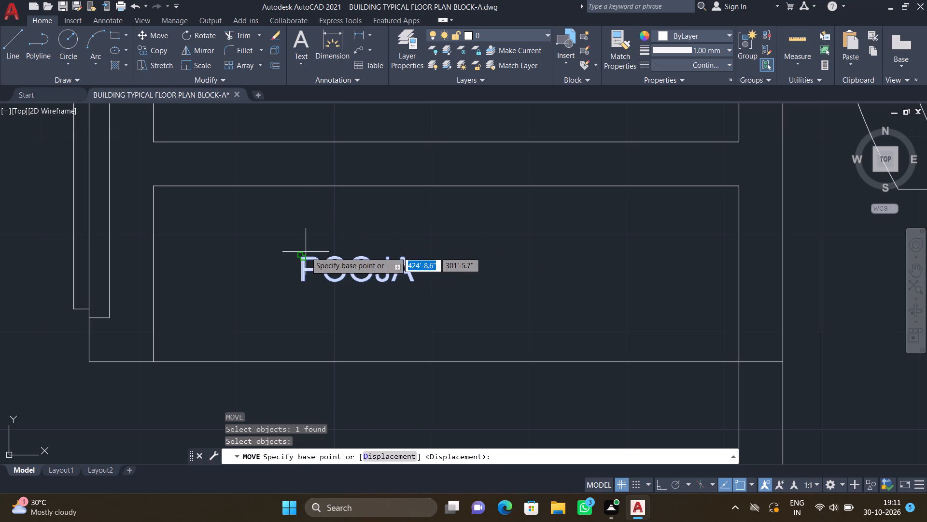
left_click_drag(303, 256, 309, 252)
left_click(389, 258)
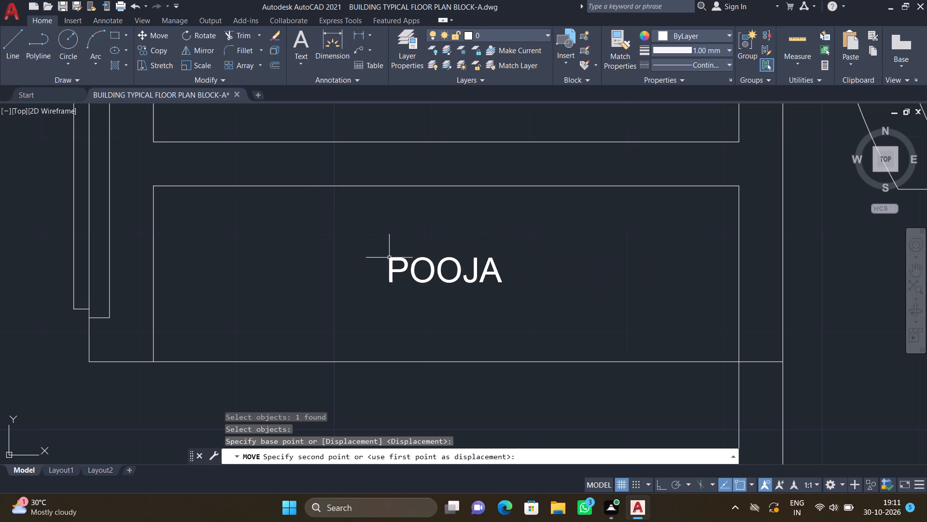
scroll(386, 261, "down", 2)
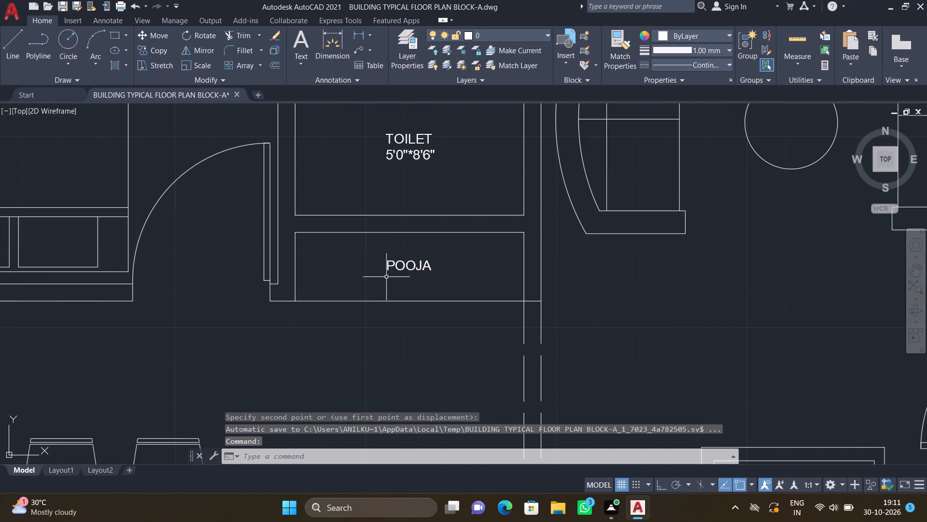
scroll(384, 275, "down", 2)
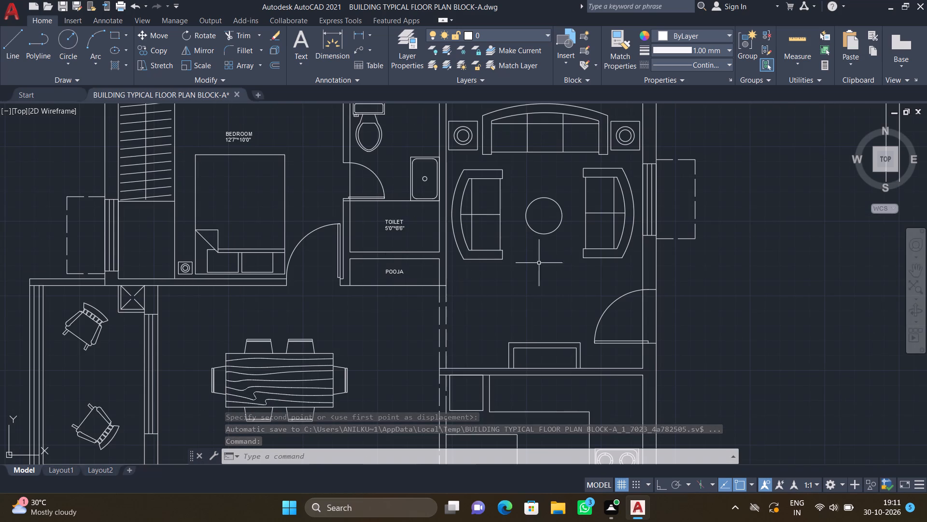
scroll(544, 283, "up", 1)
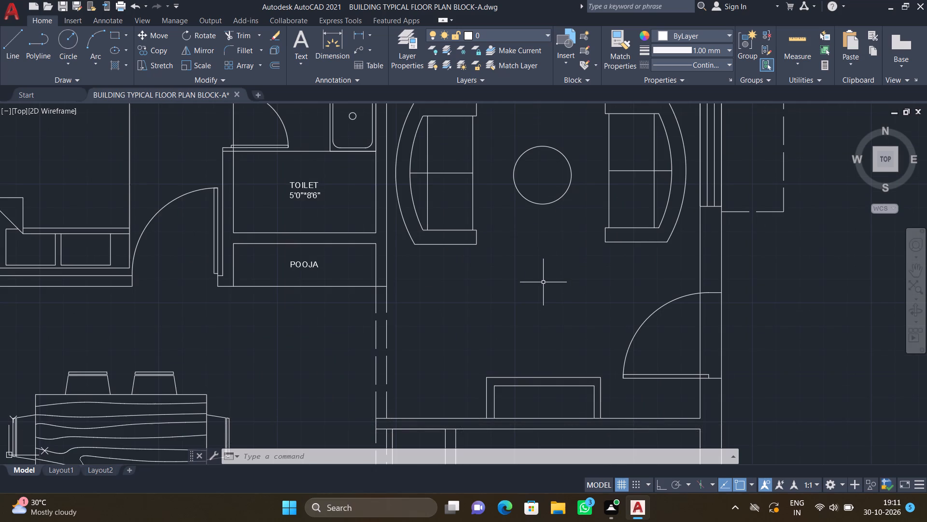
Add a two-line multiline text label reading DRAWING and 11'0"*15'0" in the empty area below the round centre table, and save the text.
type("MT")
key("Return")
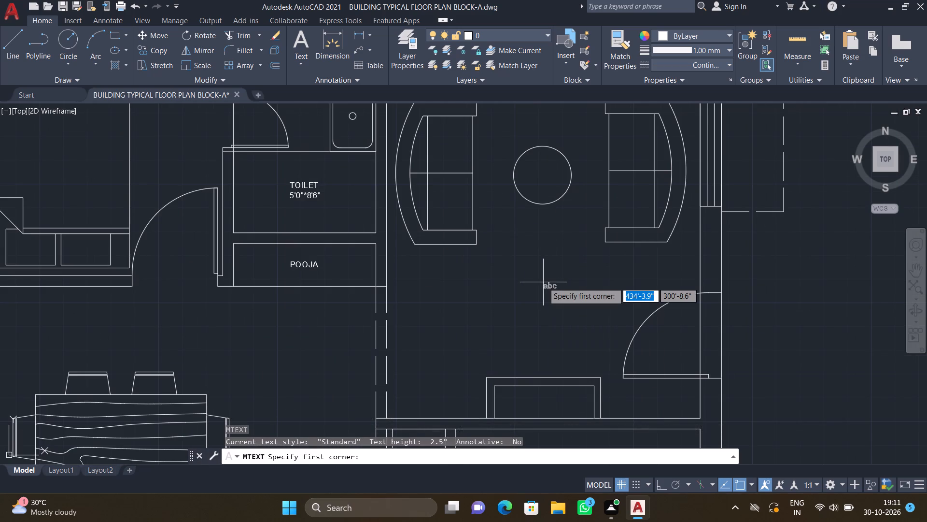
scroll(502, 279, "up", 1)
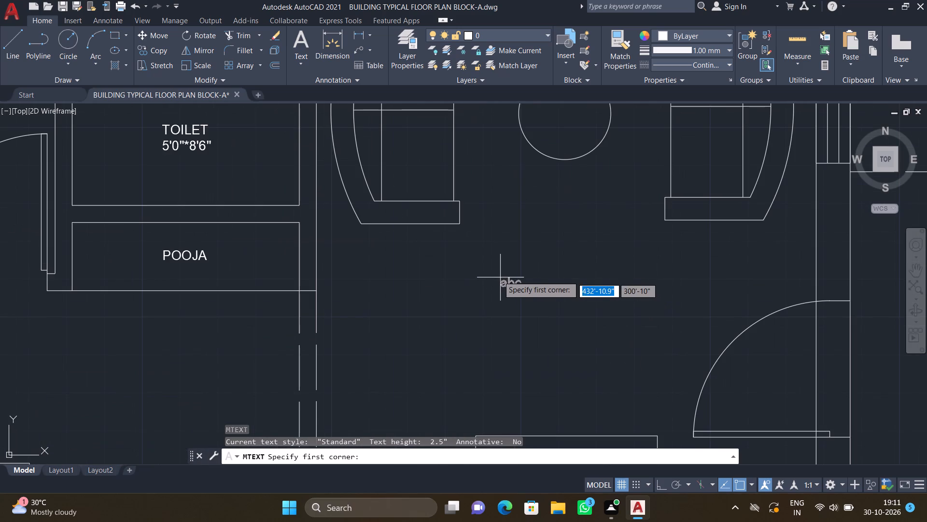
left_click(460, 258)
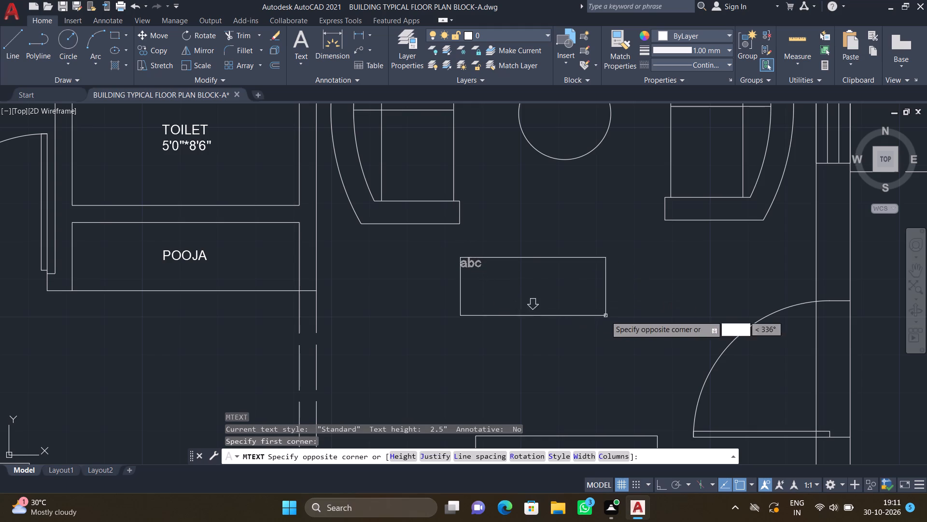
left_click(672, 322)
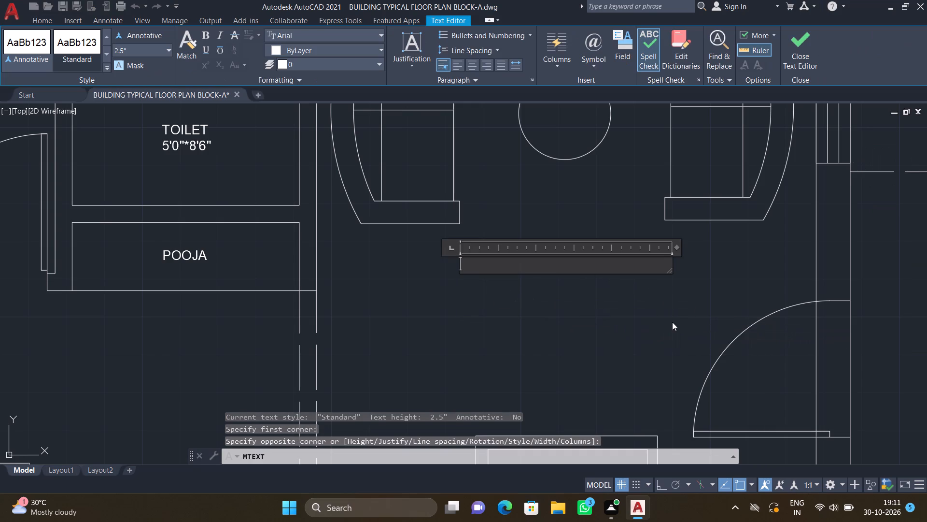
type("DRAWING")
key("Return")
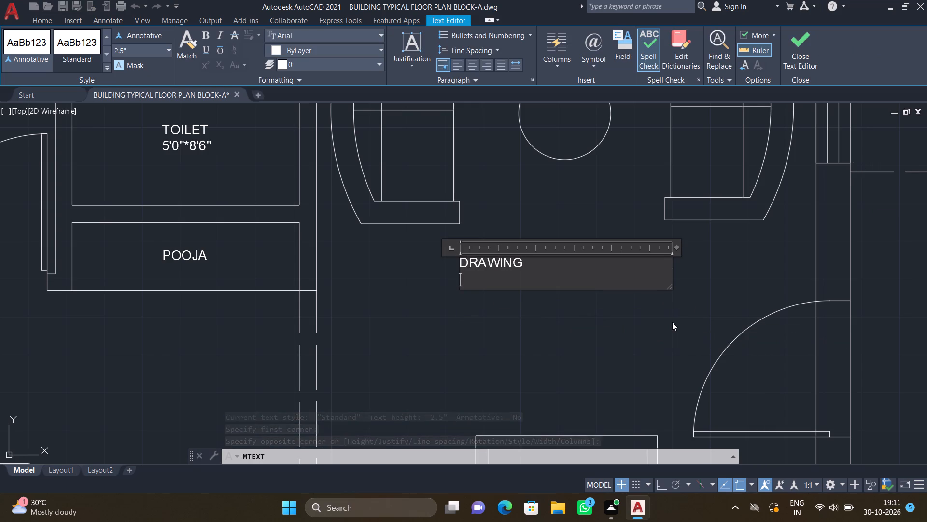
type("11'0\"*")
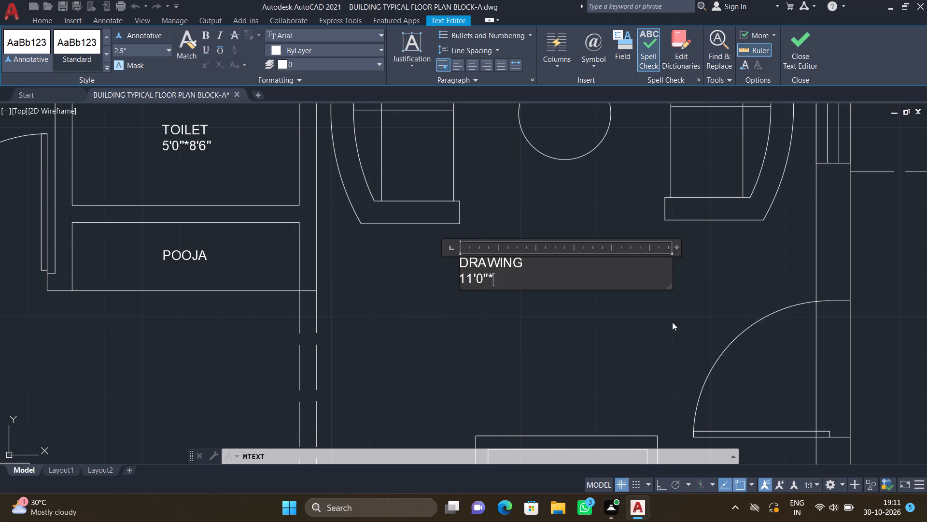
type("15'0\"")
key("Return")
key("Escape")
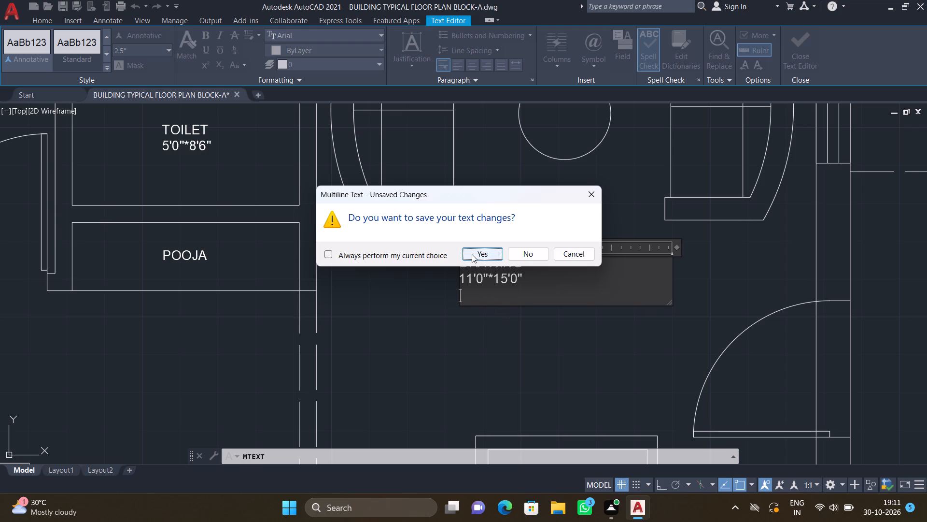
left_click(472, 254)
Move the DRAWING label sideways so it sits centred below the round table, between the two side sofas.
key("m")
key("Return")
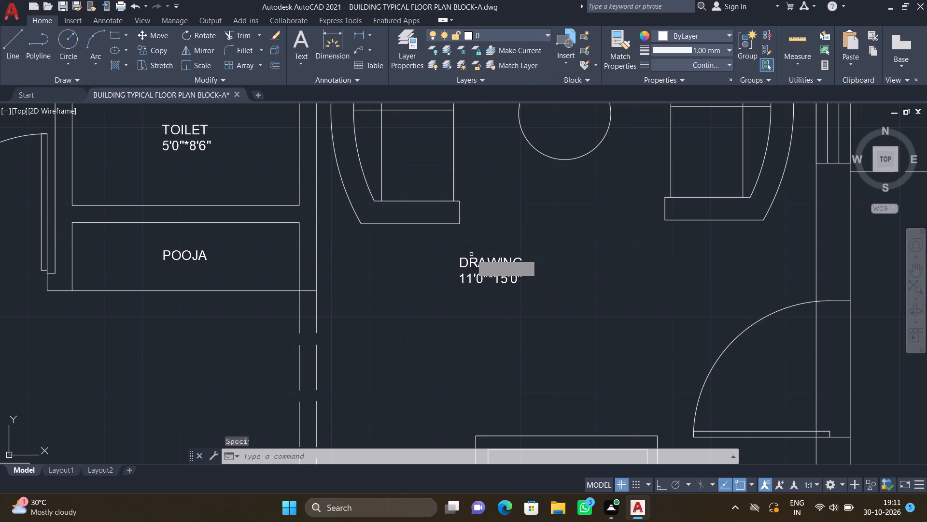
left_click(478, 262)
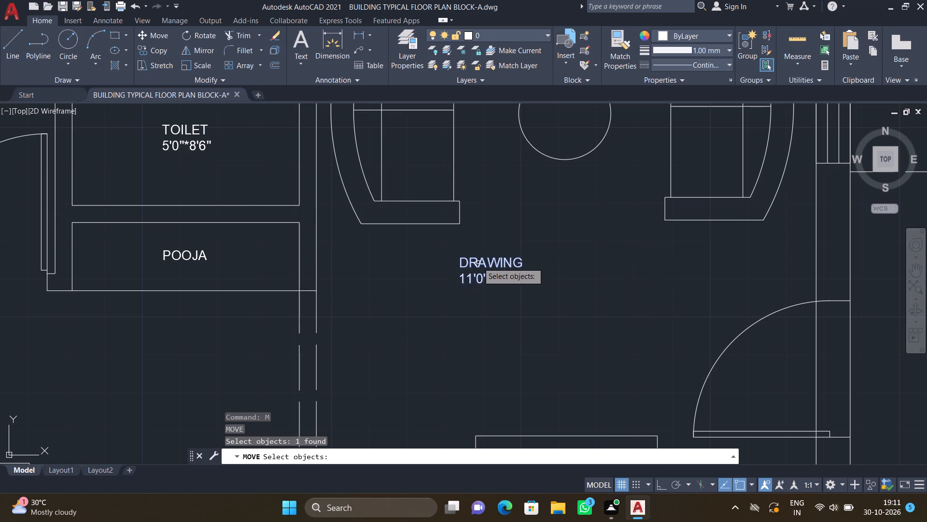
key("Return")
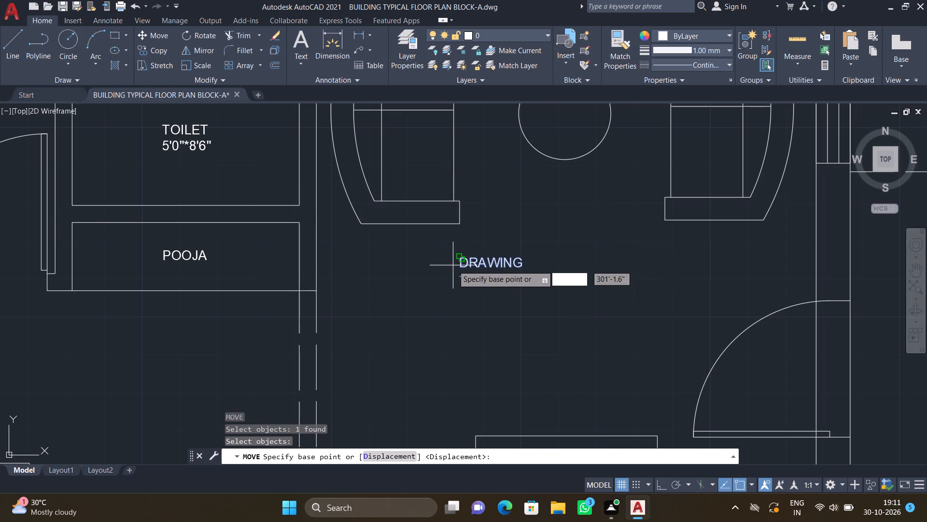
scroll(457, 250, "up", 2)
left_click_drag(459, 257, 464, 260)
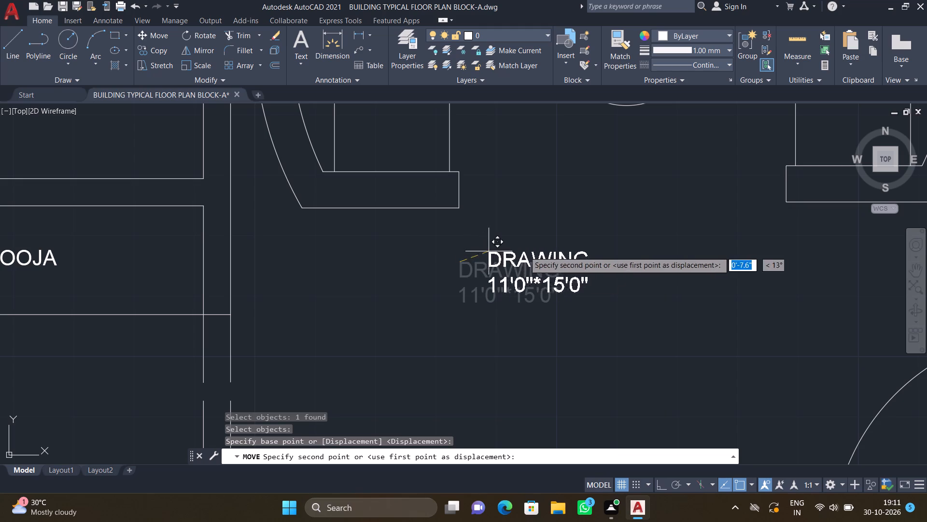
left_click(575, 266)
Add a multiline text label reading D at the dashed diagonal crossing in the shaft above the upper toilet, and save the text.
scroll(556, 282, "down", 3)
middle_click_drag(548, 293, 562, 279)
scroll(563, 279, "down", 2)
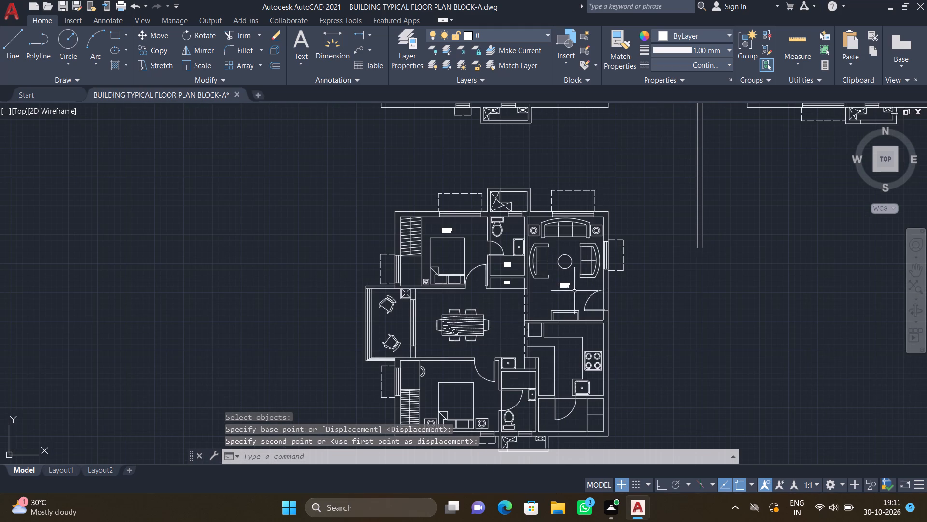
scroll(407, 294, "up", 1)
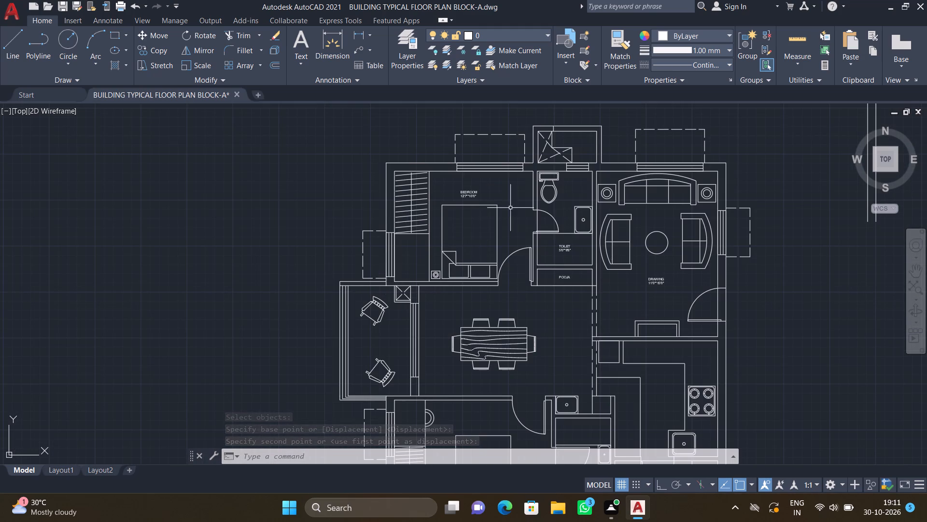
scroll(558, 164, "up", 2)
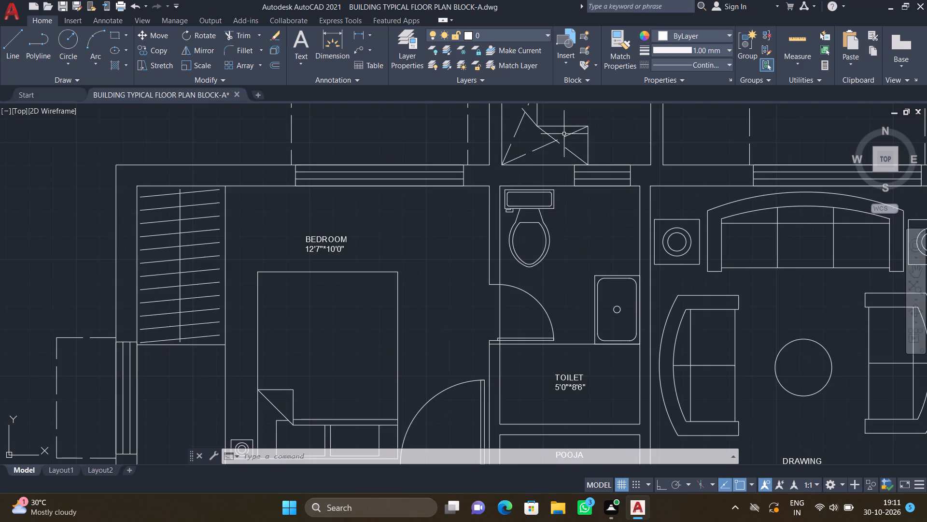
scroll(561, 131, "up", 3)
type("MT")
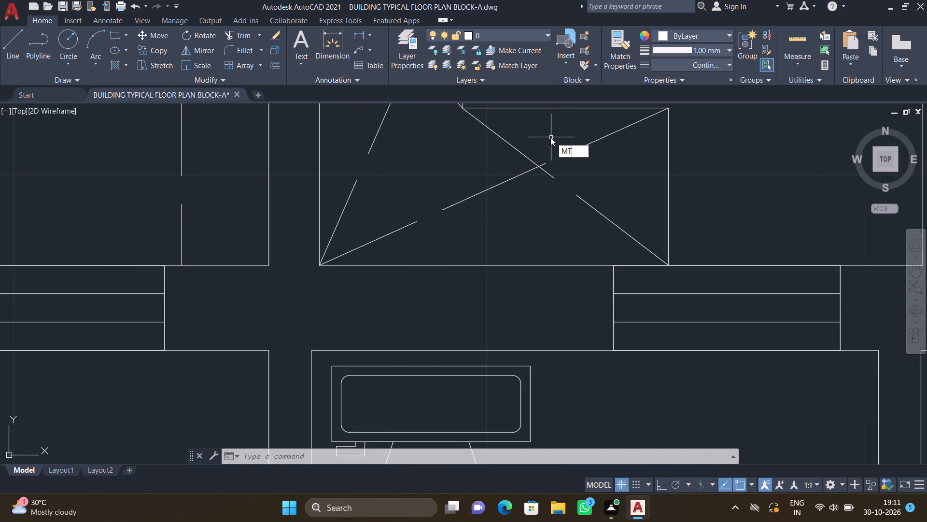
key("Return")
scroll(529, 142, "up", 2)
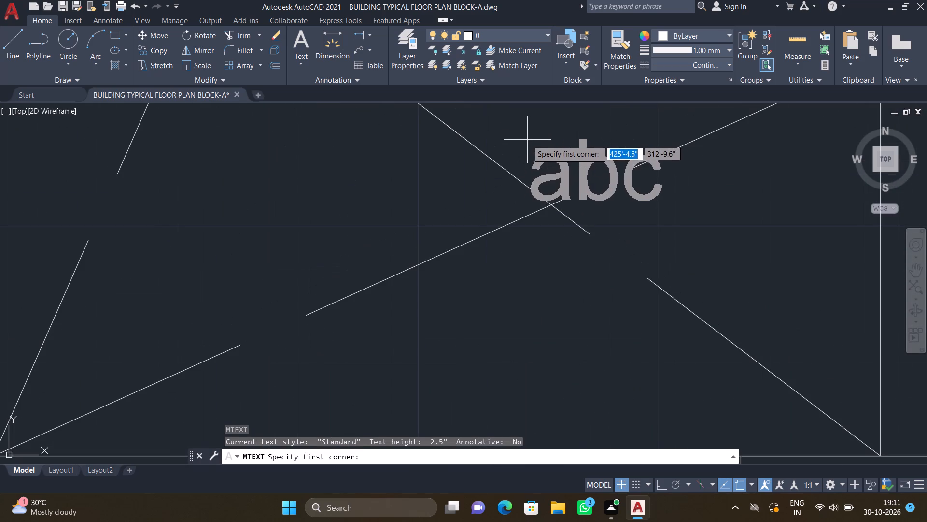
left_click(527, 142)
left_click(585, 186)
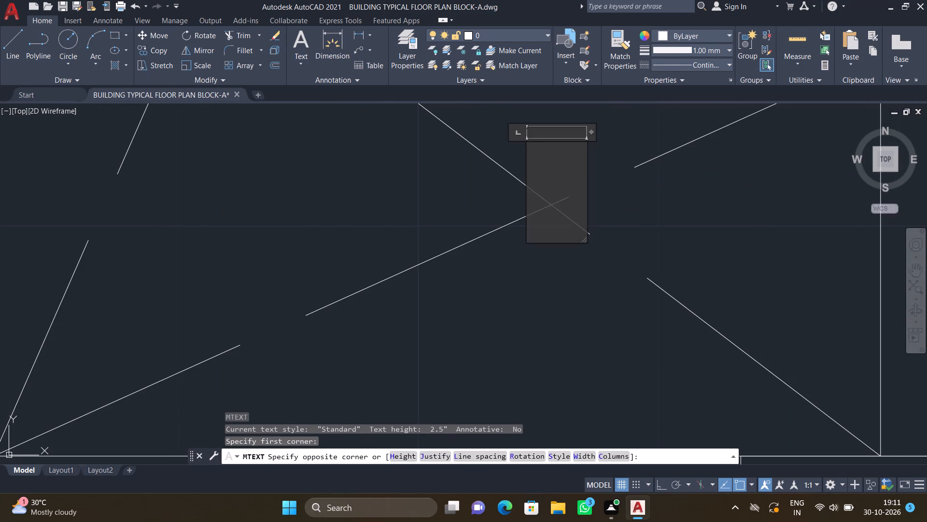
key("d")
key("Return")
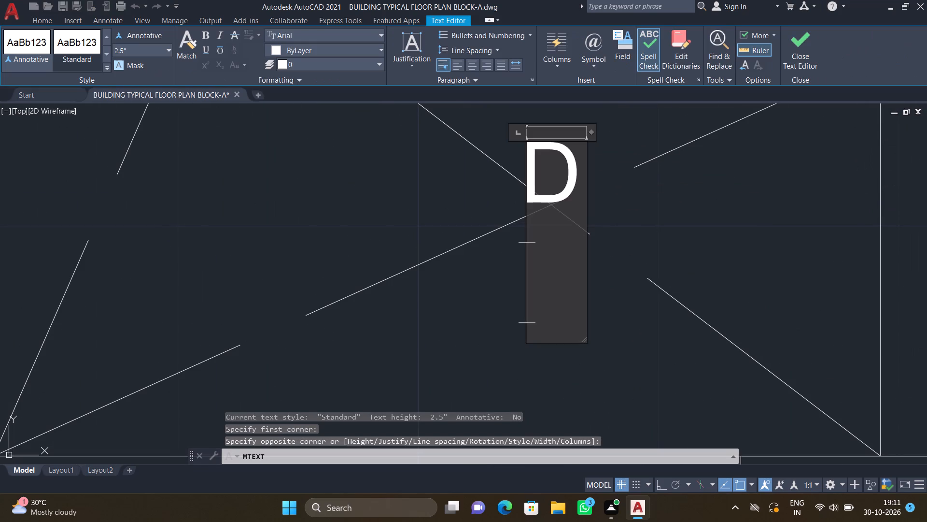
key("Escape")
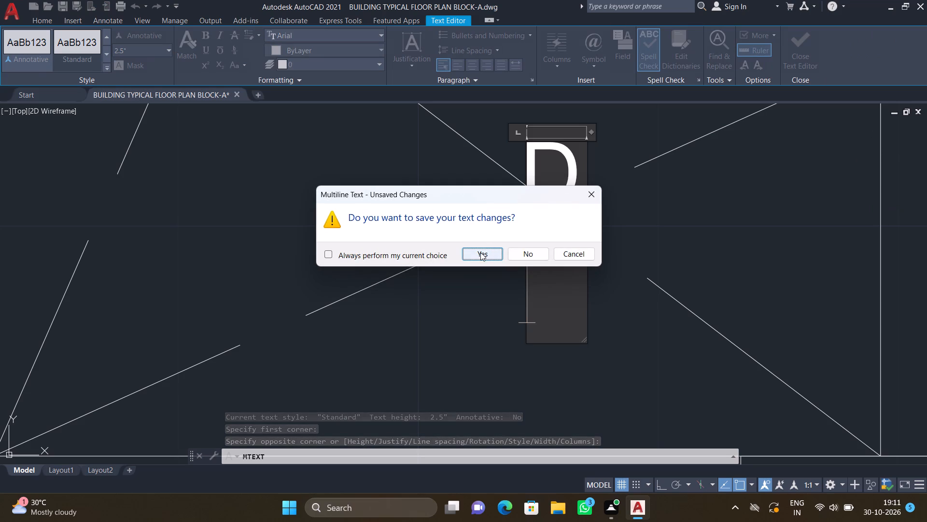
left_click(480, 252)
Add a two-line multiline text label reading 5'0" WIDE and BALCONY between the two balcony chairs, and save the text.
scroll(481, 249, "down", 6)
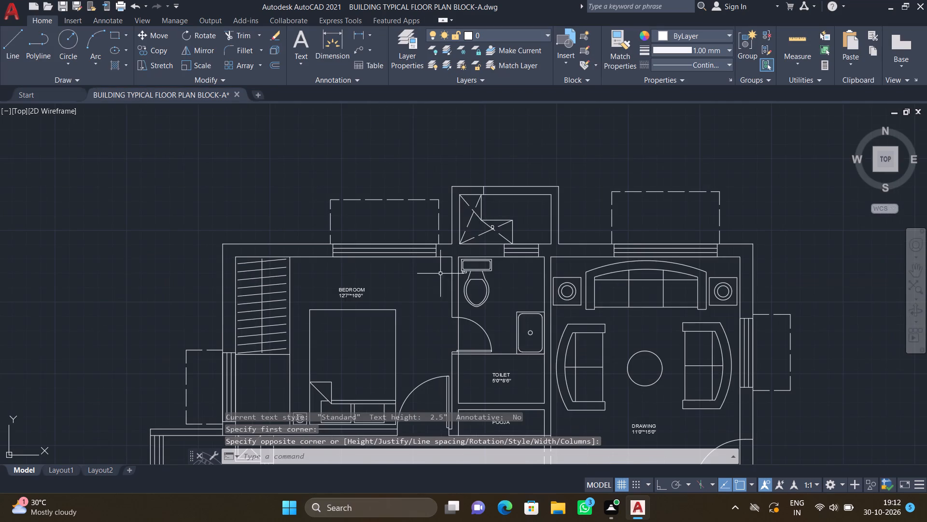
middle_click_drag(485, 214, 503, 196)
scroll(503, 196, "down", 3)
scroll(435, 292, "up", 3)
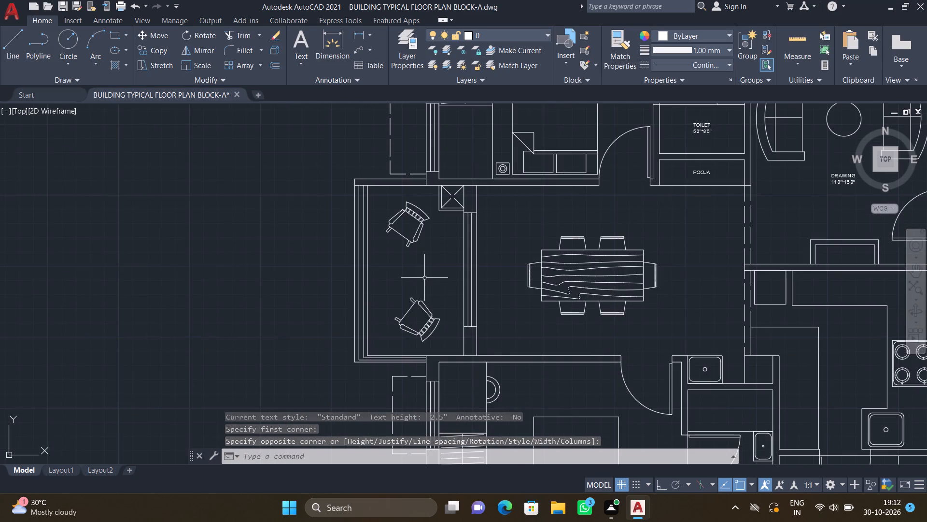
scroll(424, 278, "up", 2)
type("MT")
key("Return")
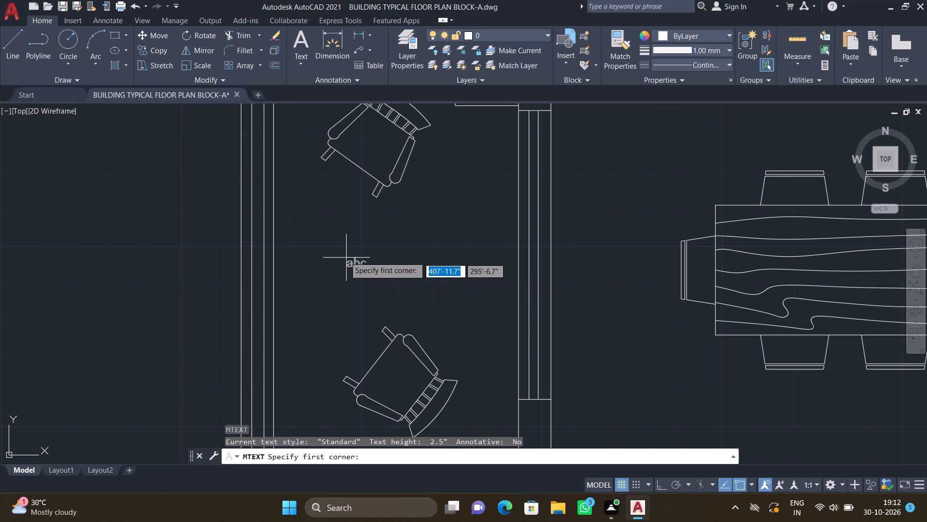
left_click_drag(323, 230, 330, 241)
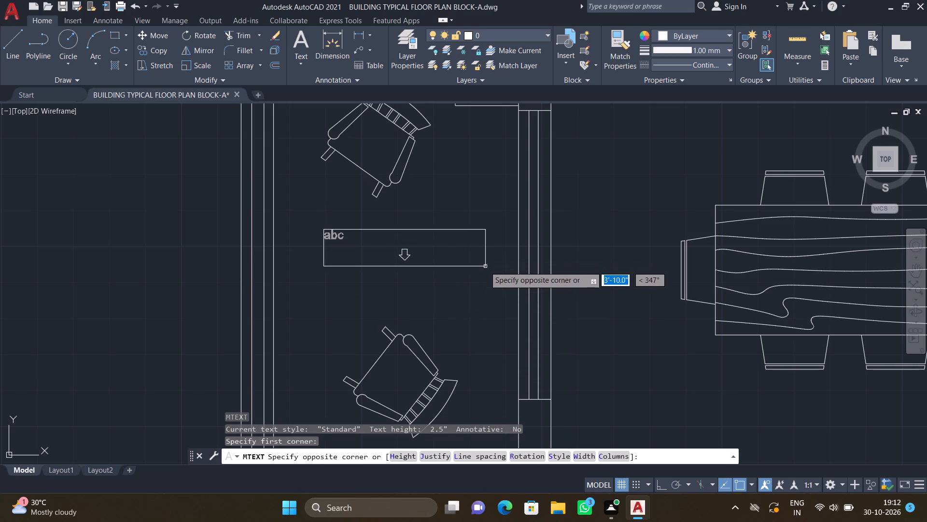
left_click(472, 278)
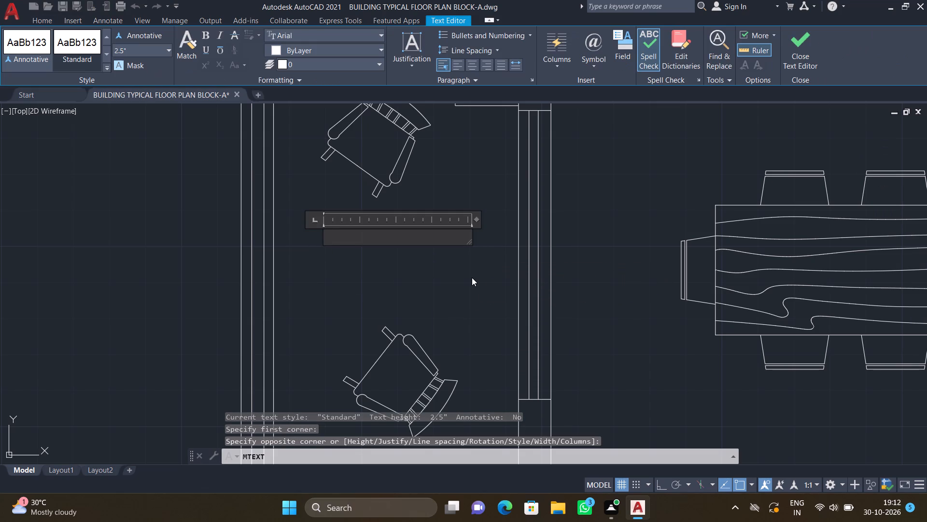
type("5'")
type("0\"")
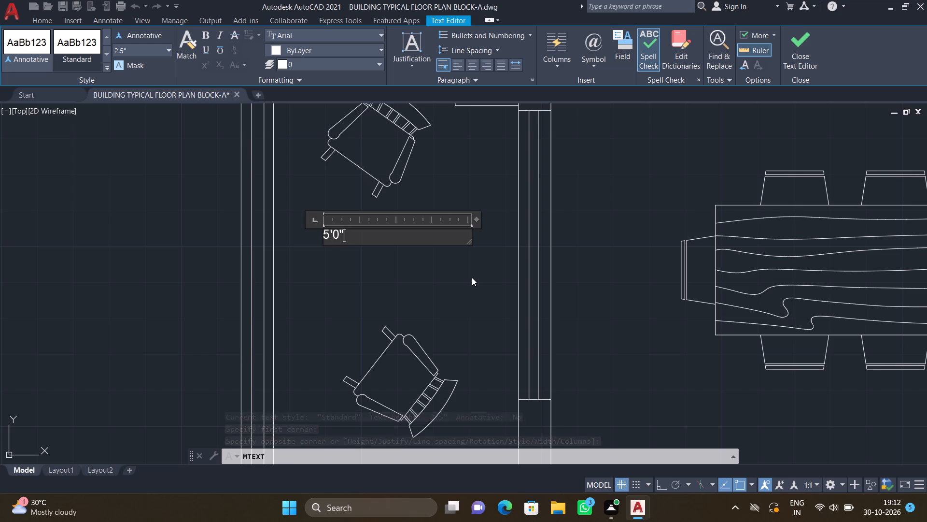
key("space")
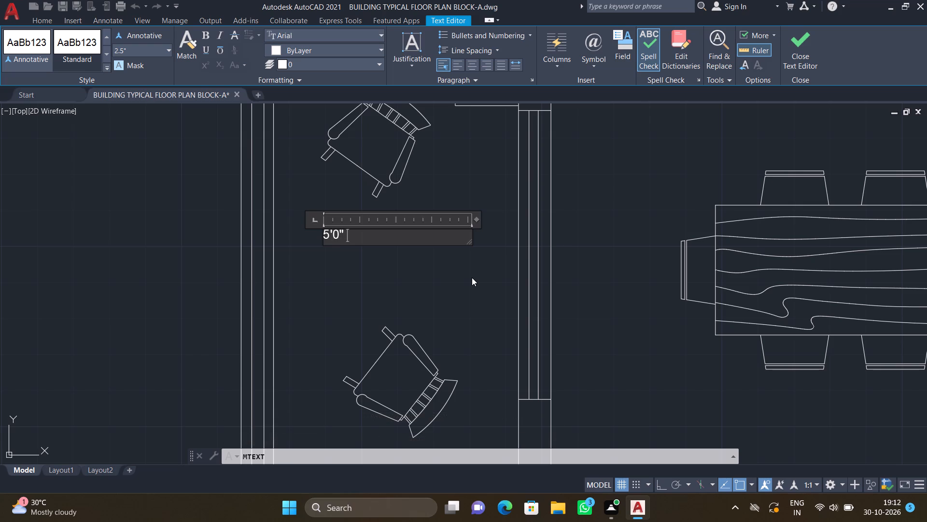
key("w")
type("IDE")
key("Return")
type("BALCONY")
key("Return")
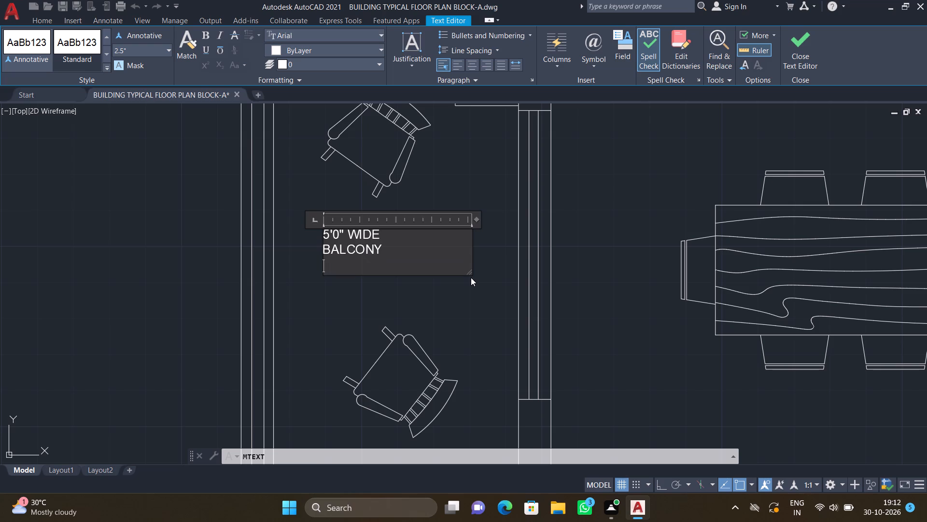
key("Escape")
left_click(472, 254)
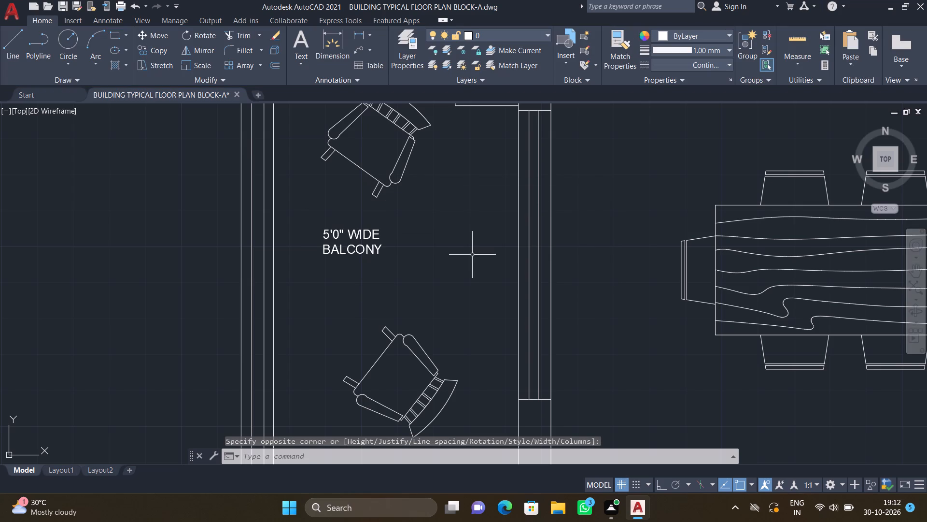
Turn Ortho on and rotate the balcony label 90° counterclockwise about its upper-left corner so it reads vertically.
type("RO")
key("Return")
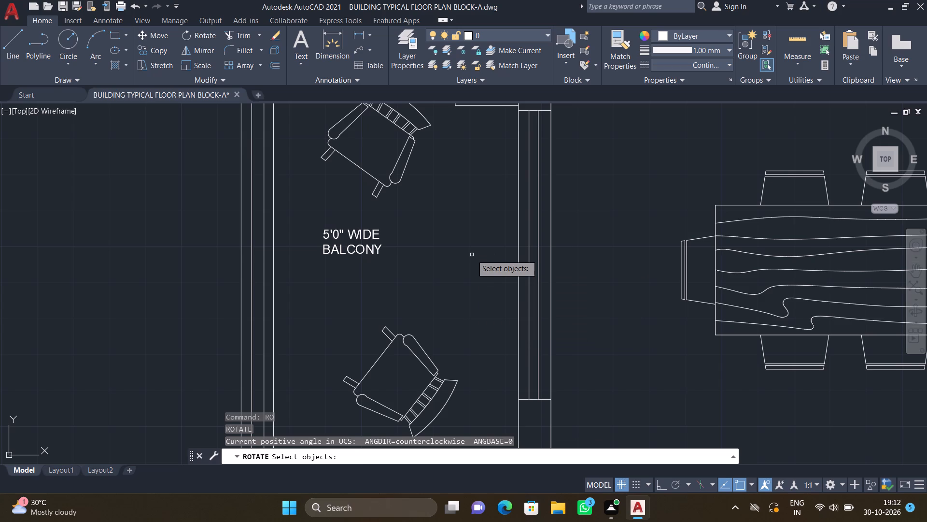
key("F8")
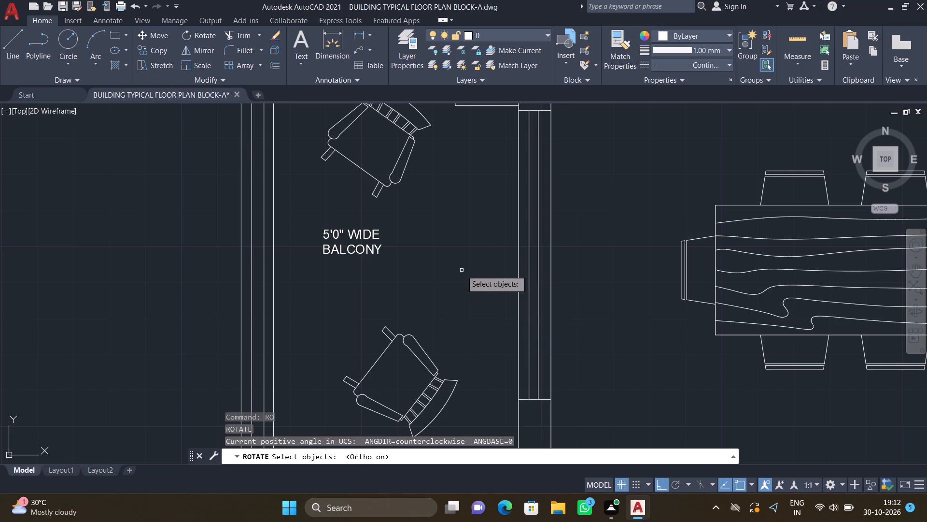
left_click(370, 251)
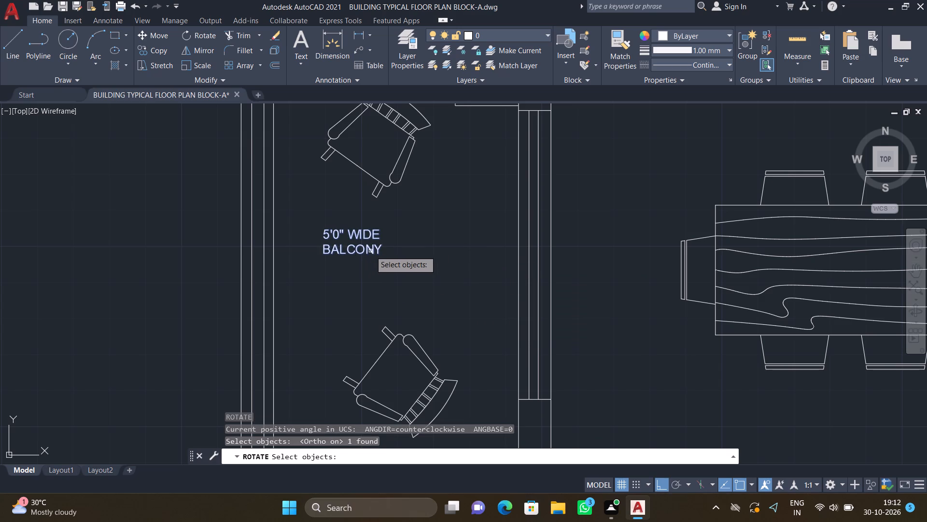
key("Return")
left_click(354, 232)
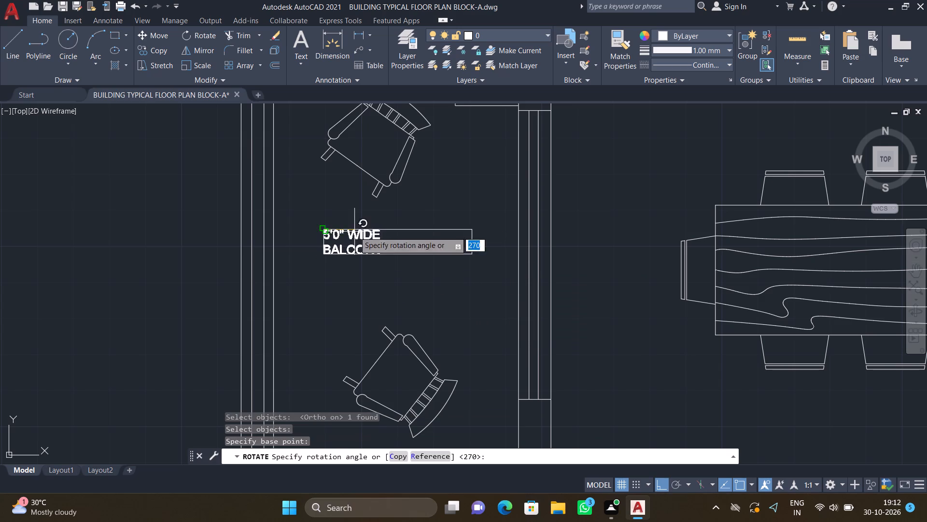
left_click(338, 191)
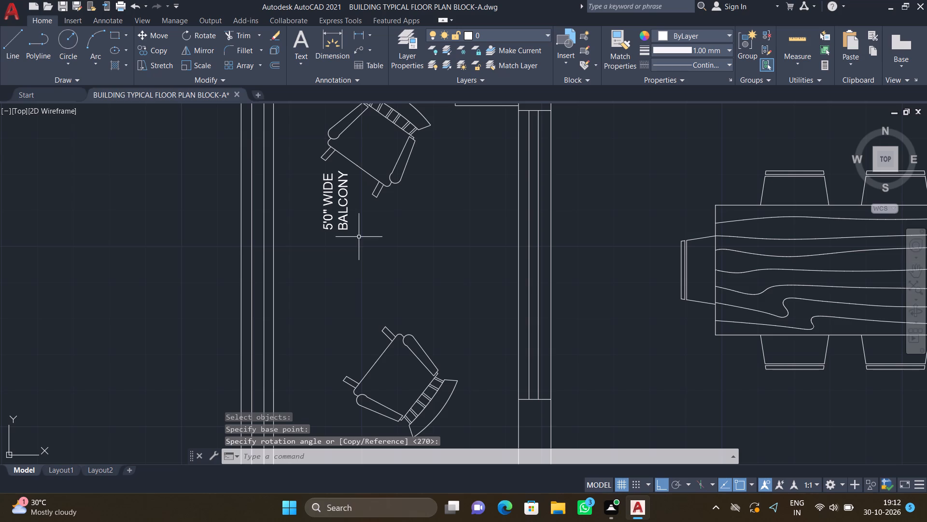
Turn Ortho off and move the vertical balcony label so it sits midway between the two balcony chairs.
key("F8")
key("m")
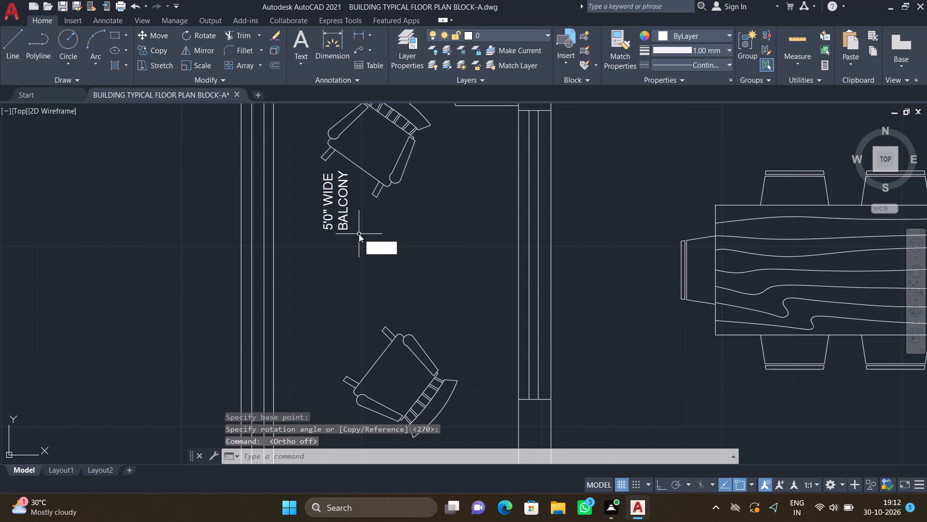
key("Return")
left_click(342, 219)
key("Return")
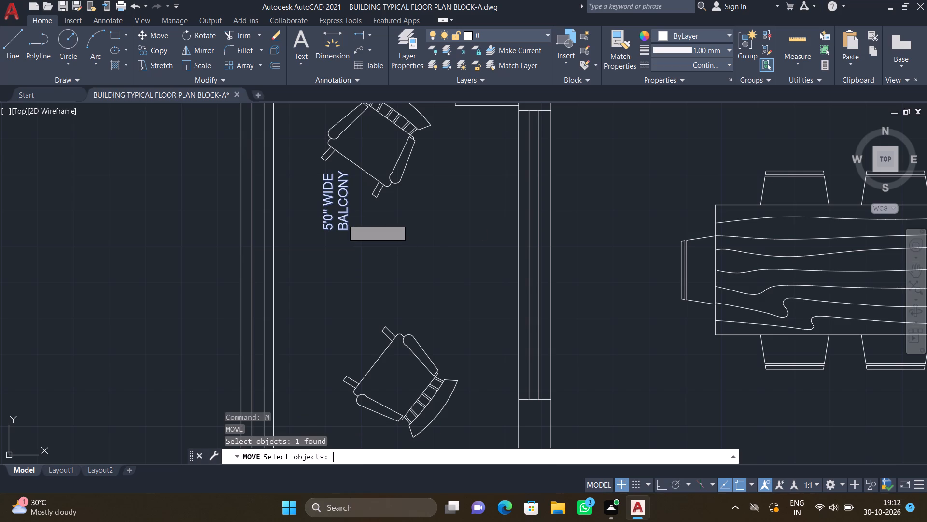
scroll(325, 234, "up", 1)
left_click(323, 222)
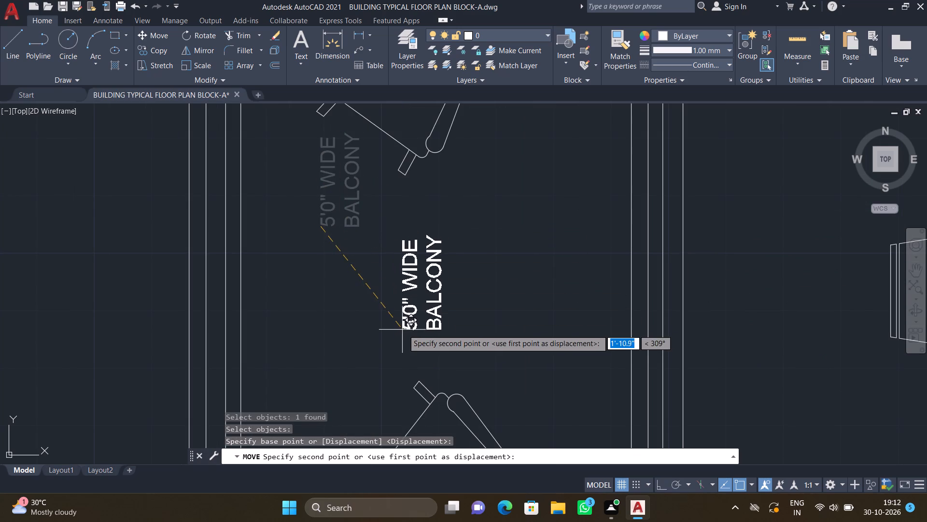
left_click(404, 316)
scroll(410, 320, "down", 3)
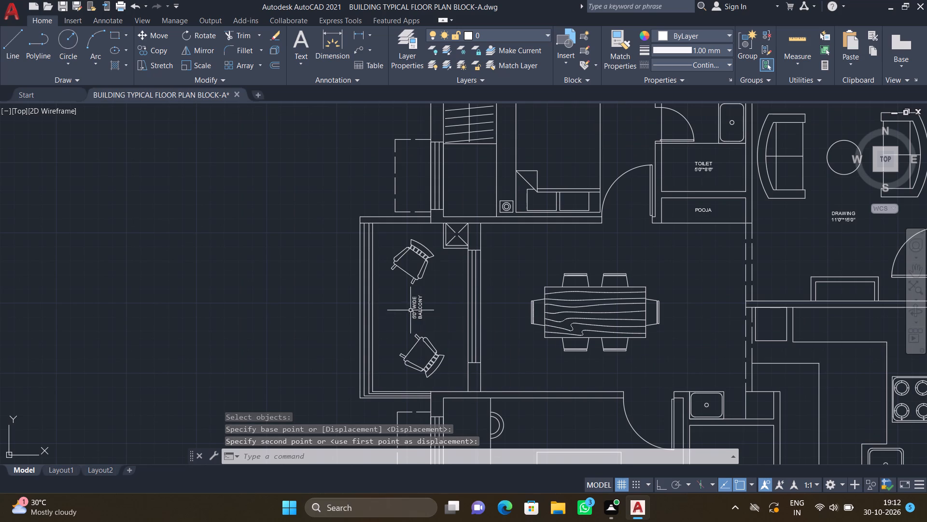
Add a multiline text label reading D at the diagonal crossing of the small shaft in the balcony's upper corner, and save the text.
scroll(456, 226, "up", 4)
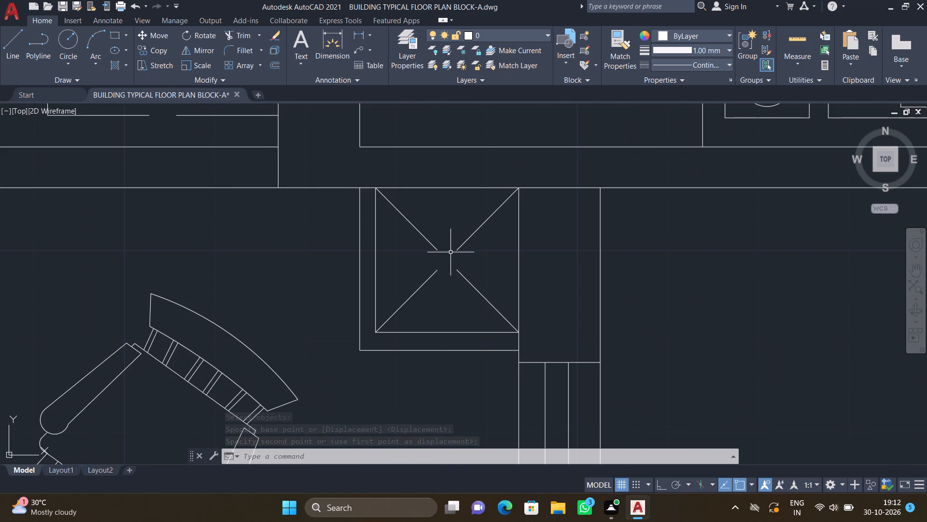
type("MT")
key("Return")
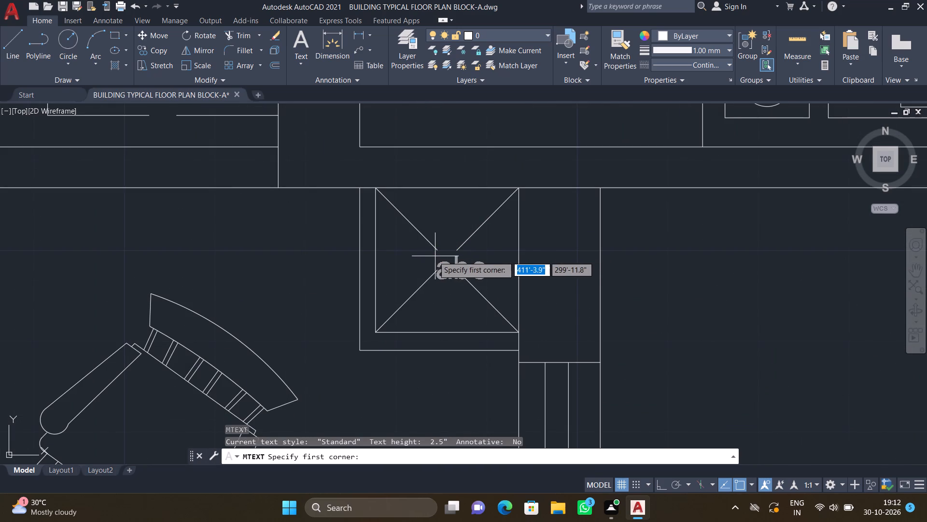
scroll(443, 261, "up", 2)
left_click_drag(425, 235, 430, 243)
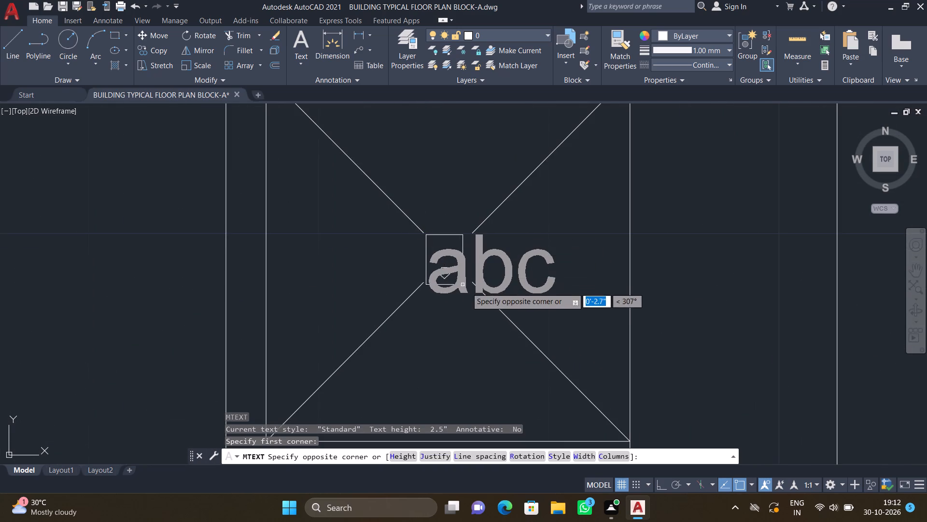
left_click(474, 292)
key("d")
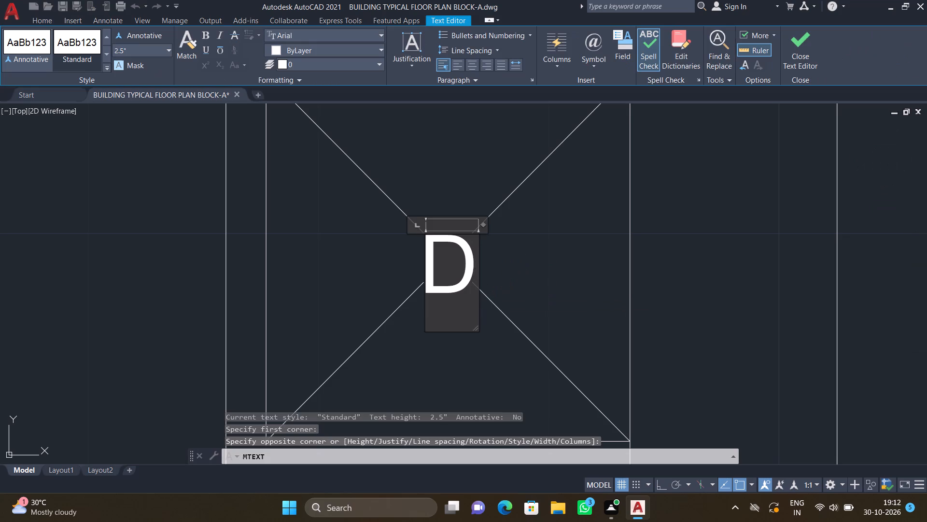
key("Return")
key("Escape")
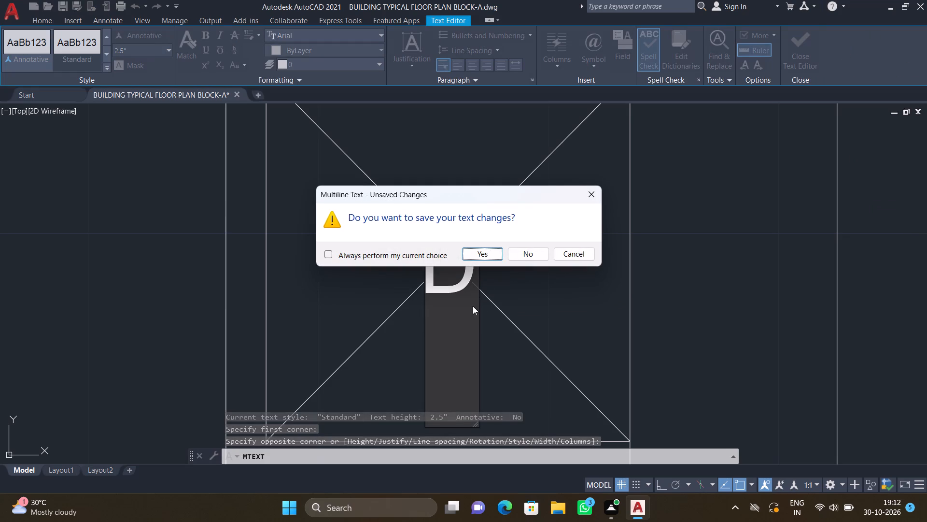
left_click(489, 255)
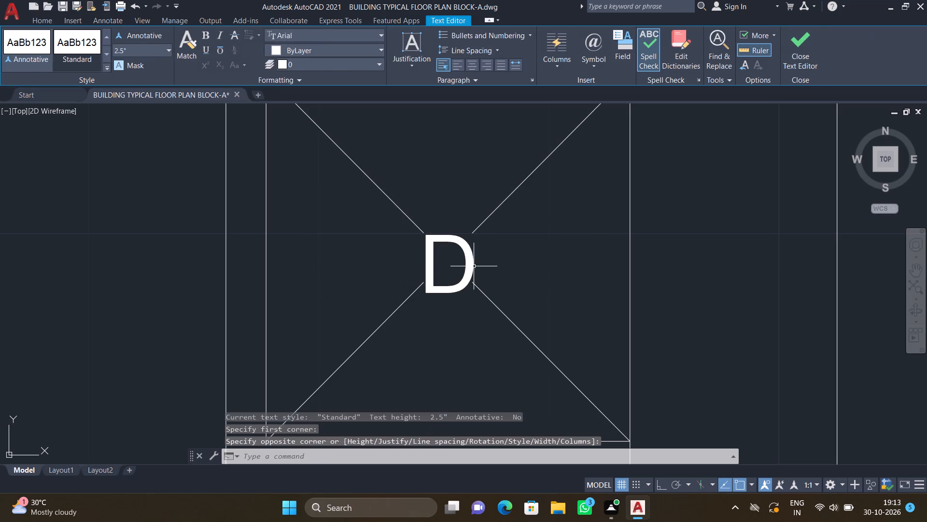
Add a two-line multiline text label reading DINING and 12'9"*10'0" between the dining table and the pooja room, and save the text.
scroll(483, 279, "down", 5)
middle_click_drag(476, 319, 474, 306)
scroll(471, 294, "down", 1)
middle_click_drag(474, 306, 470, 268)
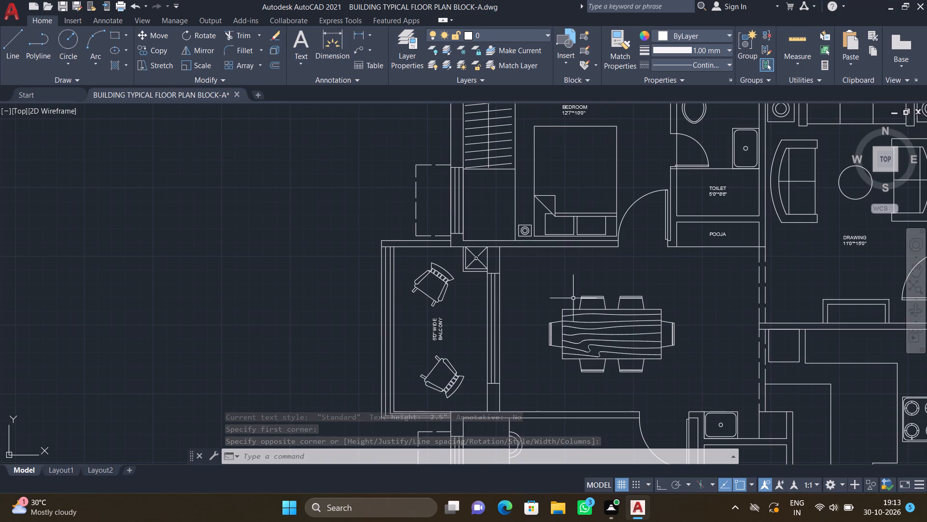
scroll(627, 290, "down", 1)
middle_click_drag(621, 289, 532, 277)
scroll(580, 274, "up", 1)
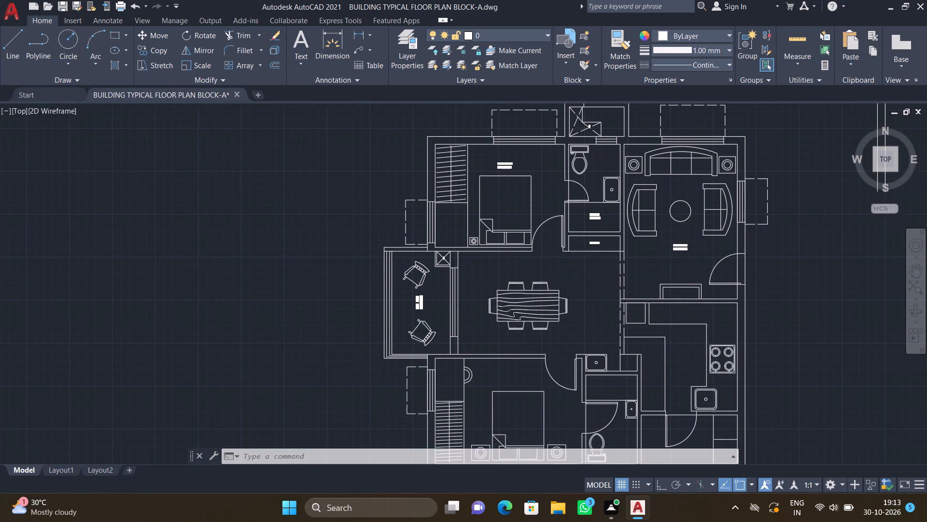
scroll(580, 274, "up", 1)
type("MT")
key("Return")
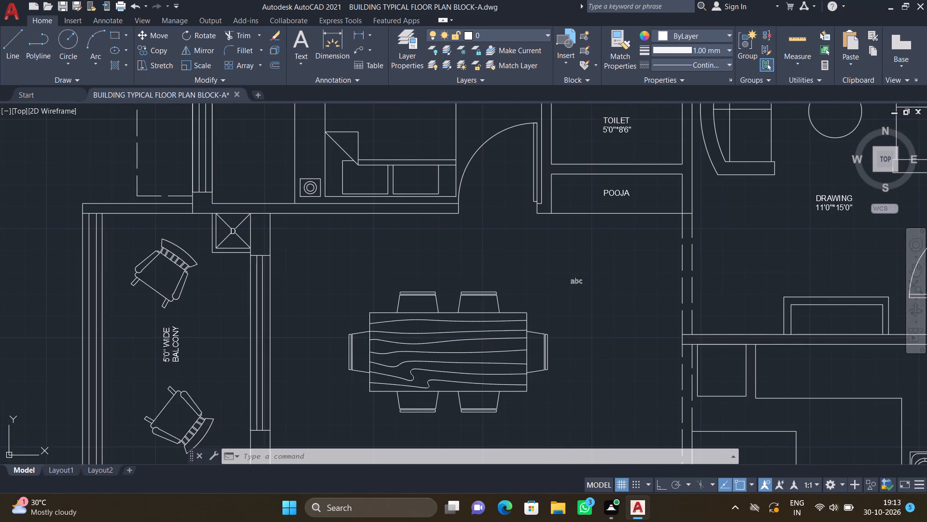
scroll(533, 249, "up", 1)
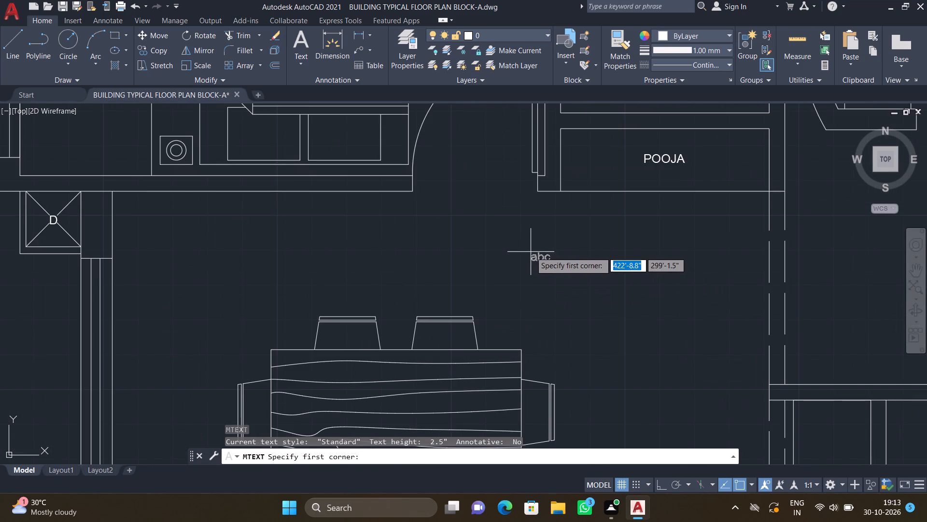
left_click_drag(530, 251, 538, 258)
left_click(705, 311)
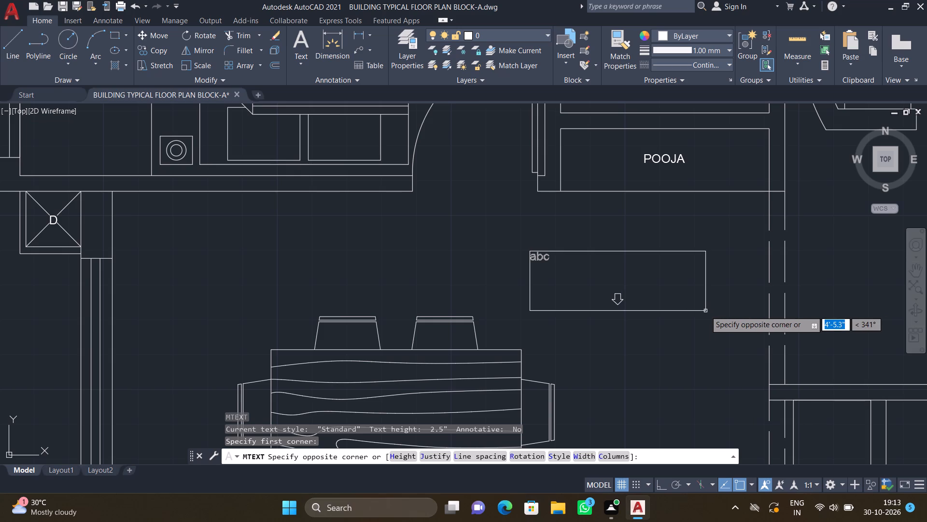
type("DININMG")
key("BackSpace")
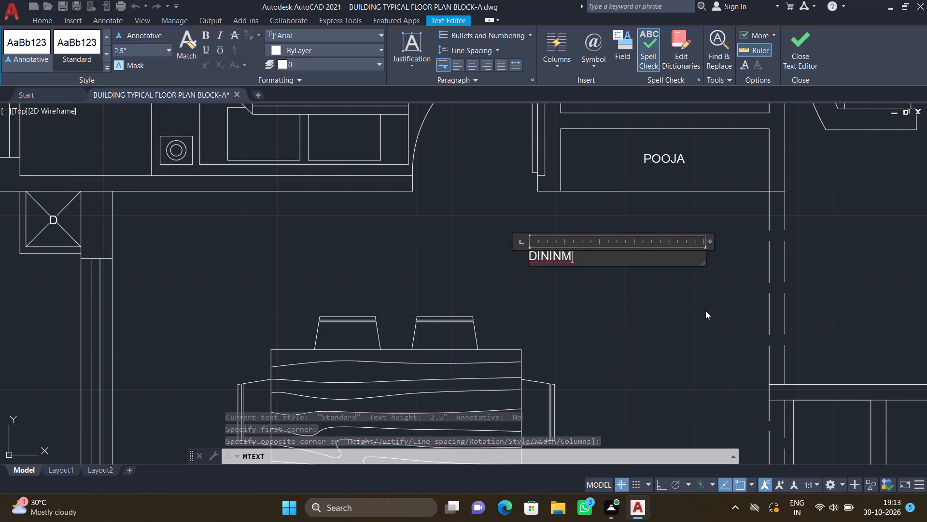
key("BackSpace")
key("BackSpace")
type("NG")
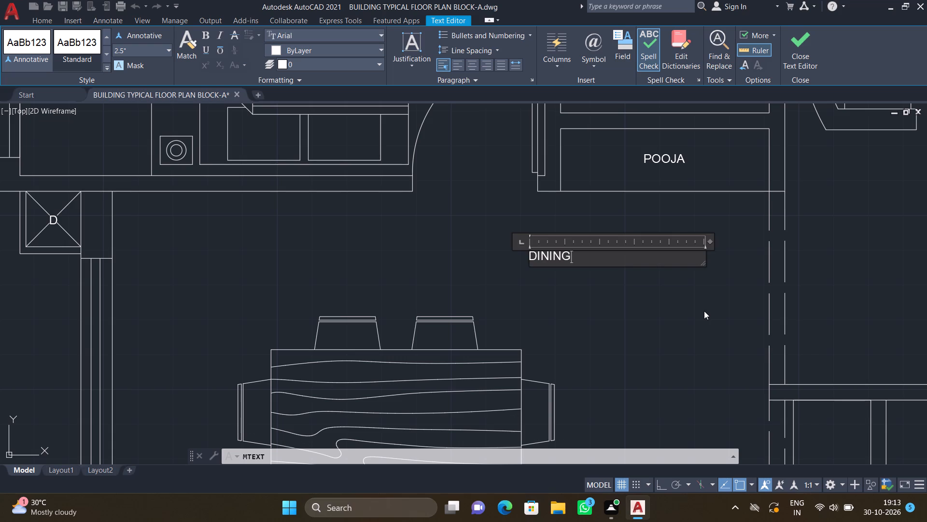
key("Return")
type("12'9\"*")
type("10'0\"")
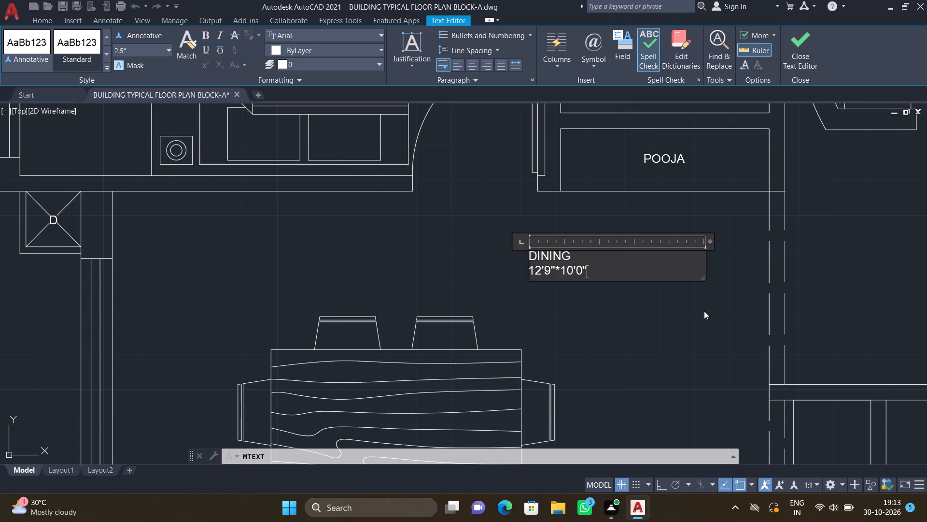
key("Return")
key("Escape")
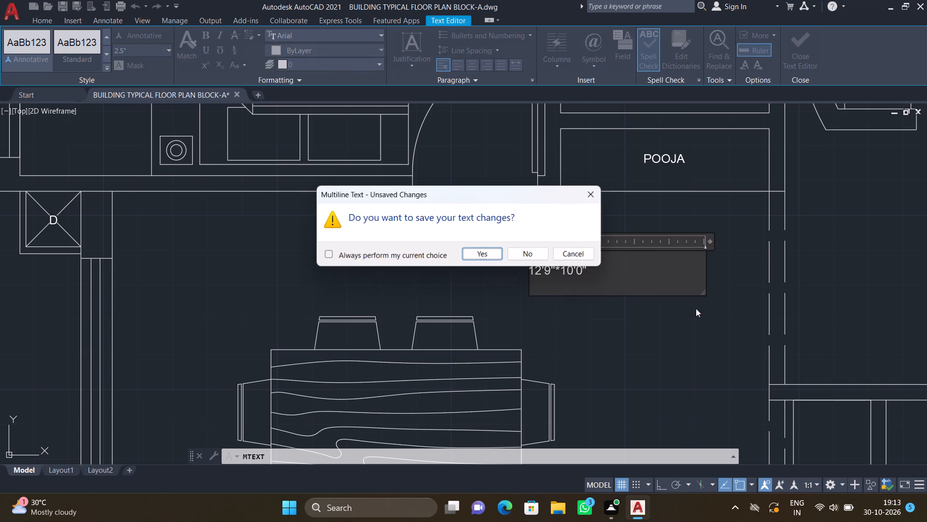
left_click(497, 253)
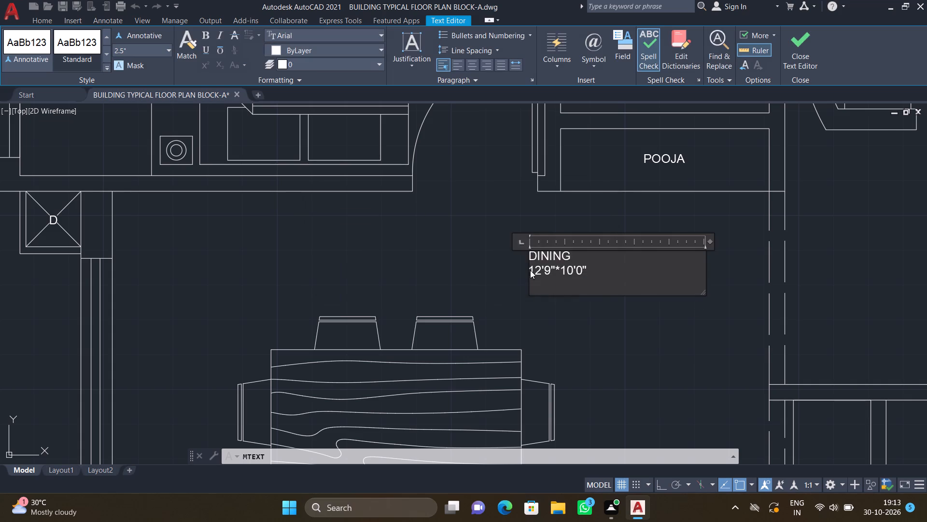
Move the DINING label slightly down and to the right, into the open area beside the dining table's upper corner.
key("m")
key("Return")
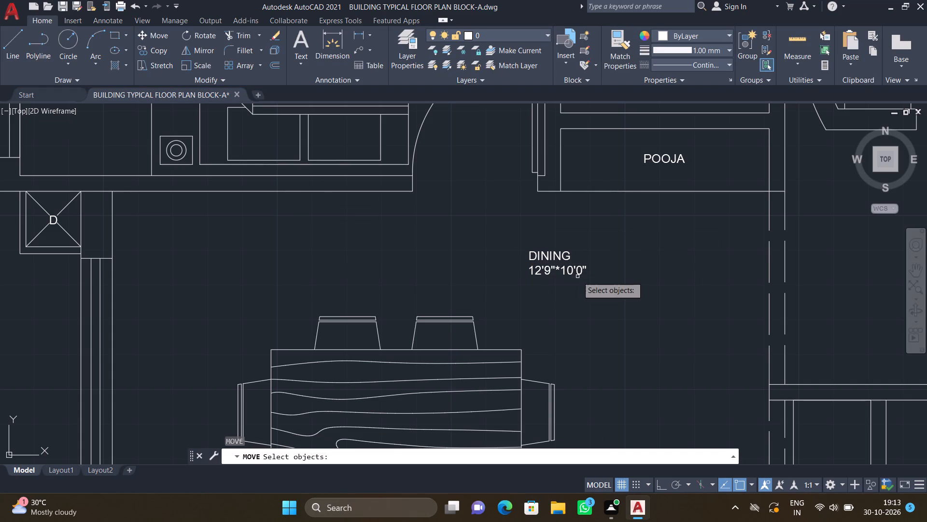
left_click(576, 271)
key("Return")
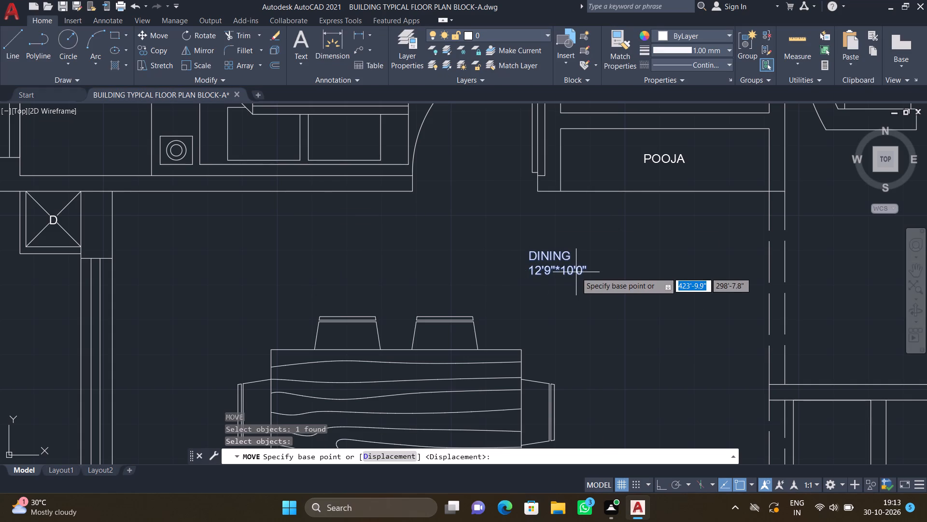
left_click(531, 254)
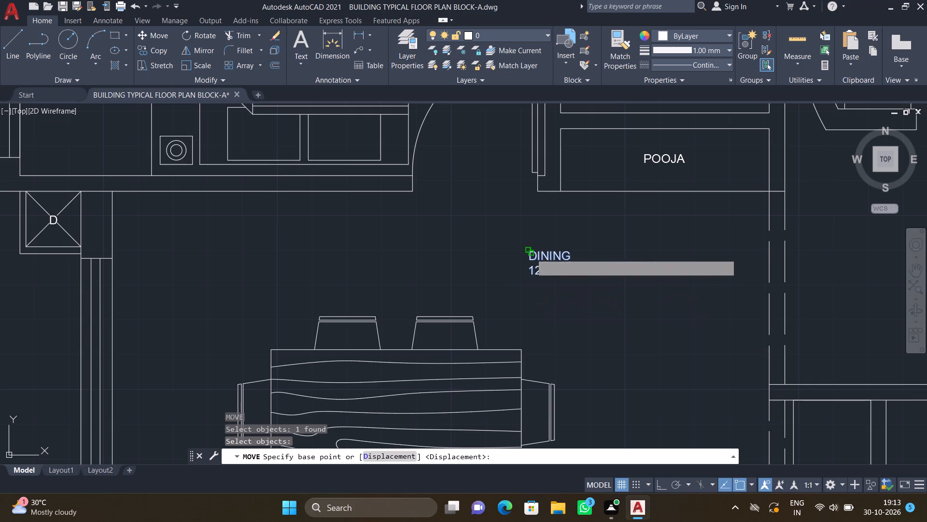
left_click(565, 286)
scroll(542, 315, "down", 2)
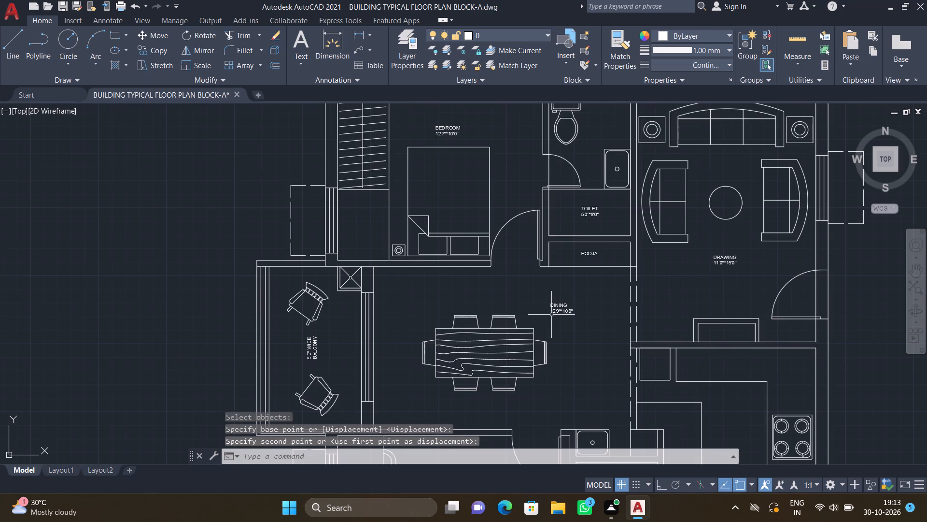
Add a two-line multiline text label reading M.BEDROOM and 14'3"*10'3" above the bed in the lower bedroom, and save the text.
scroll(551, 315, "down", 2)
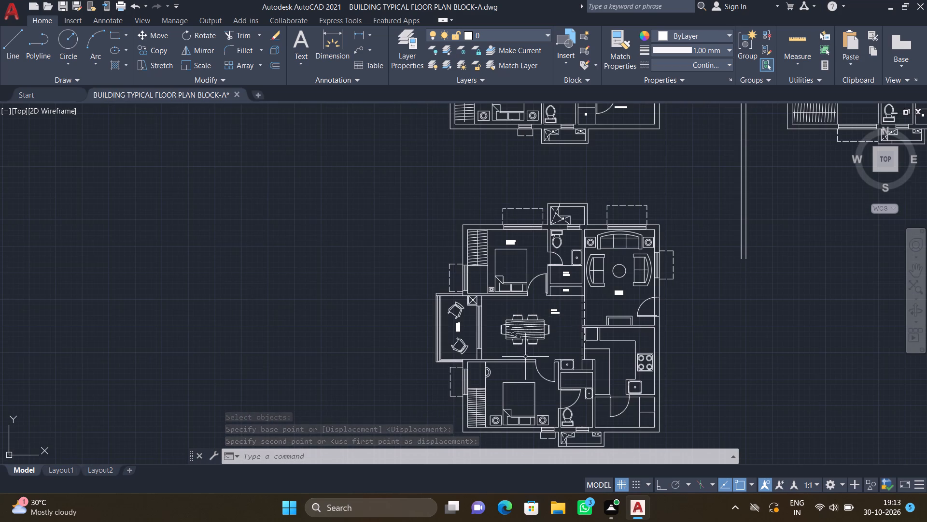
scroll(511, 383, "up", 2)
type("MT")
key("Return")
scroll(483, 365, "up", 2)
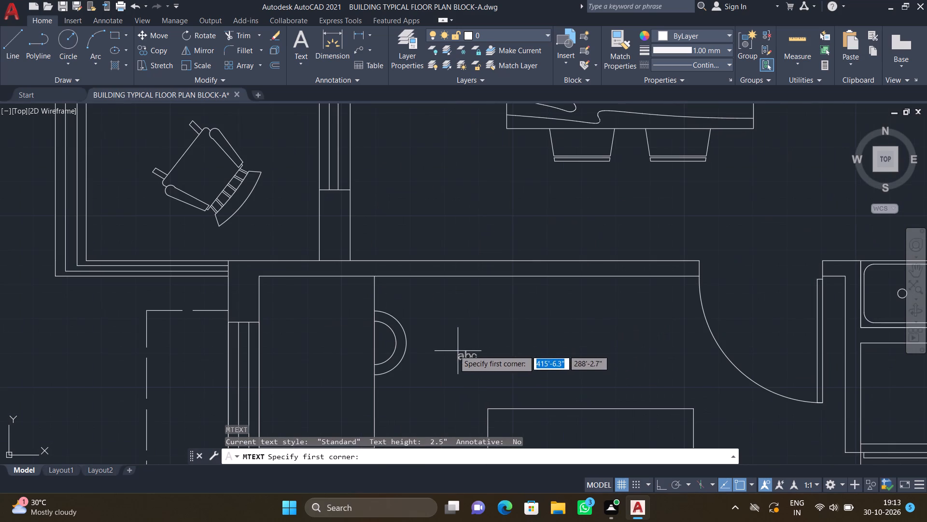
left_click_drag(454, 327, 463, 334)
left_click(649, 374)
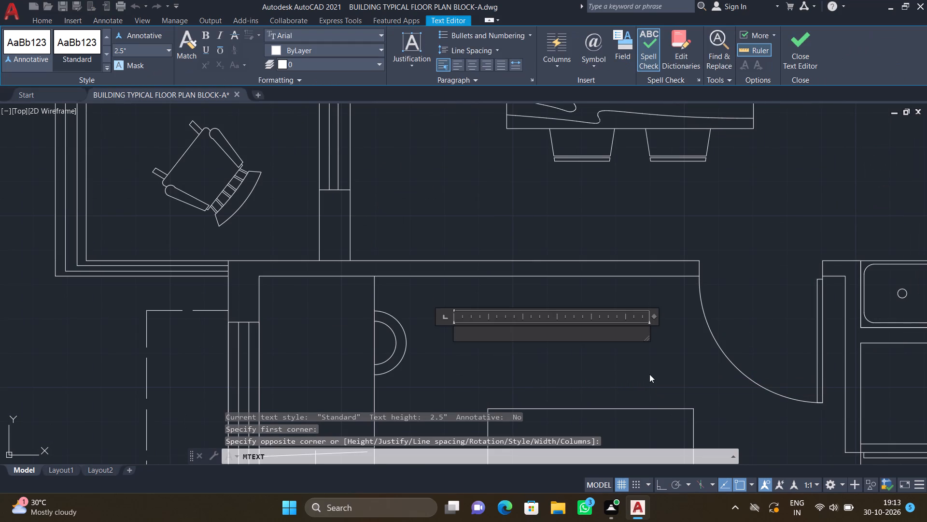
key("m")
key("period")
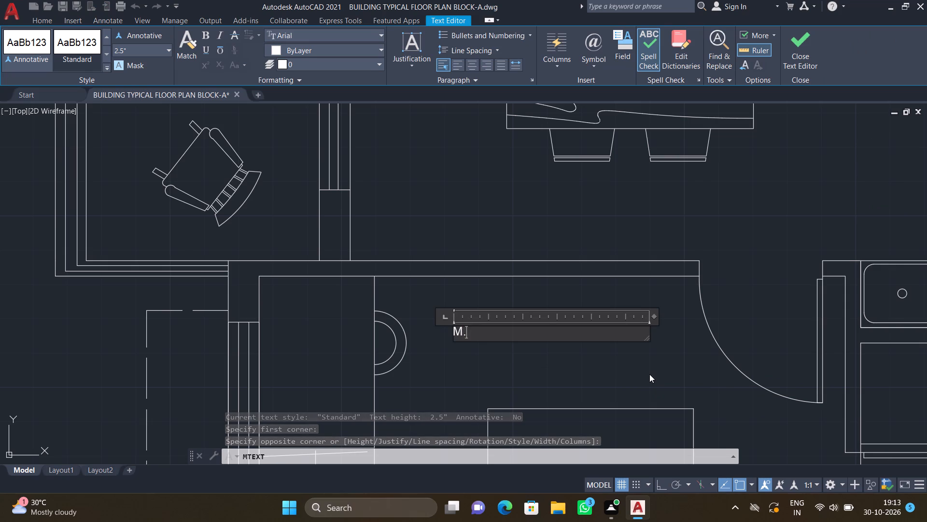
type("BE")
key("d")
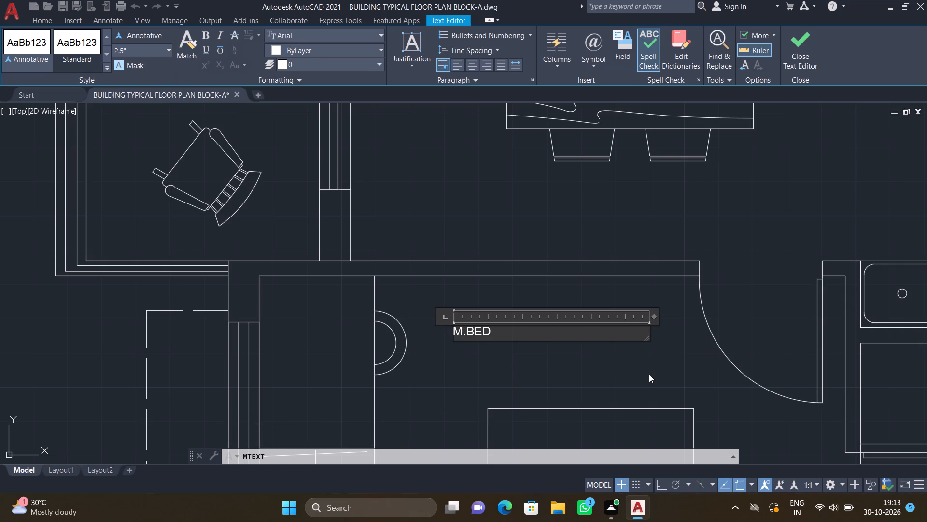
type("ROOM")
key("Return")
type("14'")
type("3\"*")
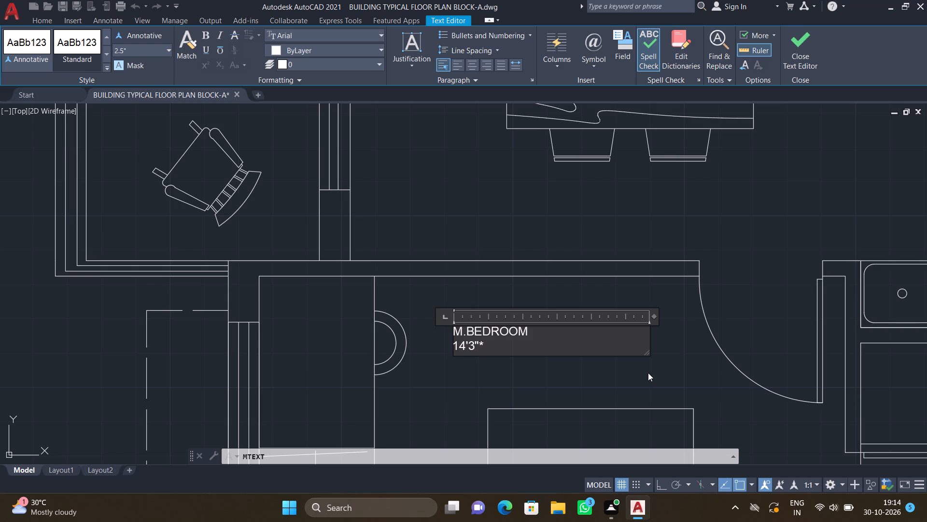
type("10'")
type("3\"")
key("Return")
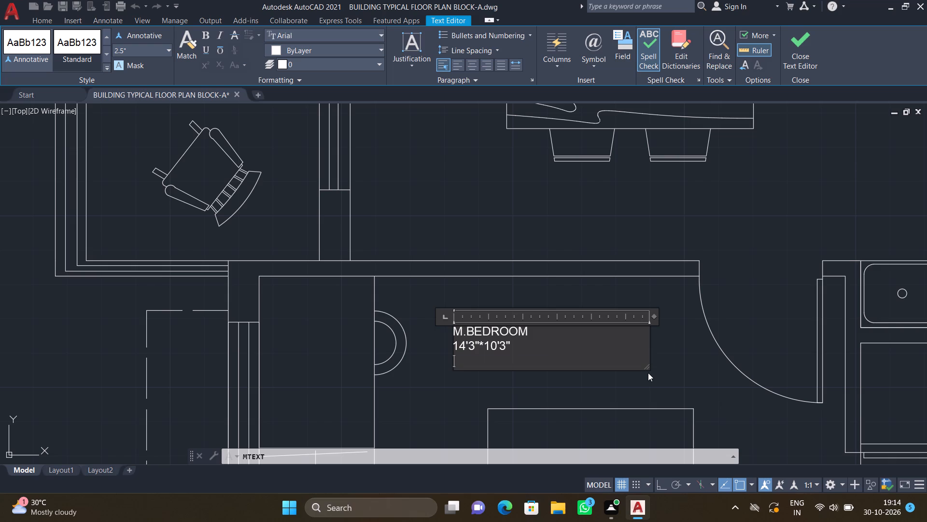
key("Escape")
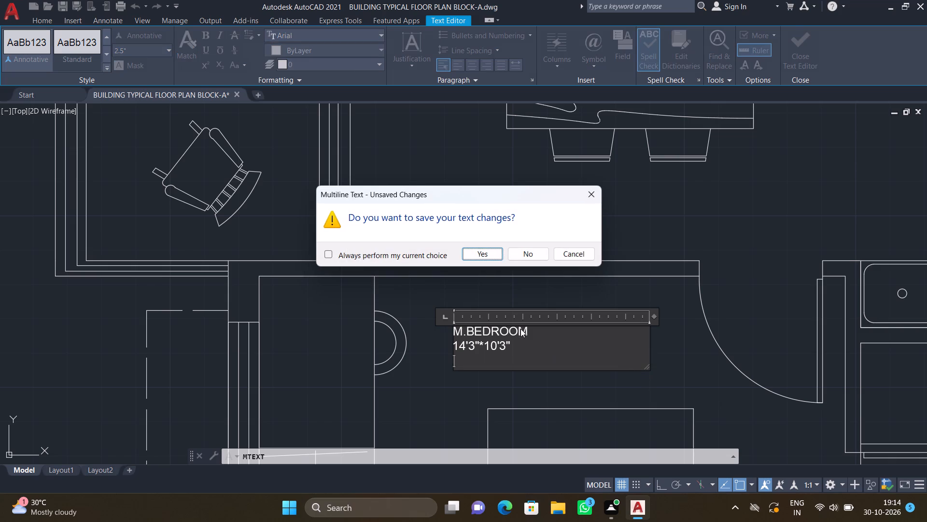
left_click(473, 255)
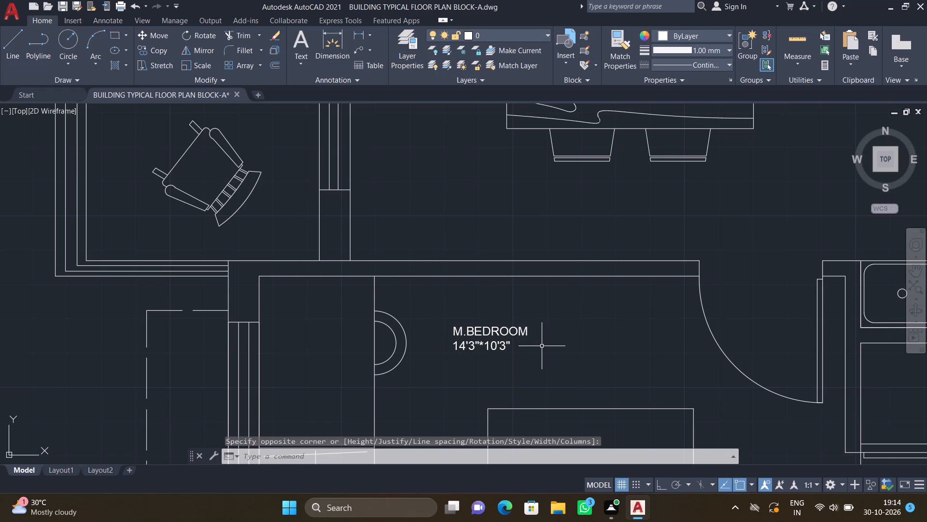
Move the M.BEDROOM label to the right and slightly down, centring it above the bed in the lower bedroom.
key("m")
key("Return")
left_click(527, 333)
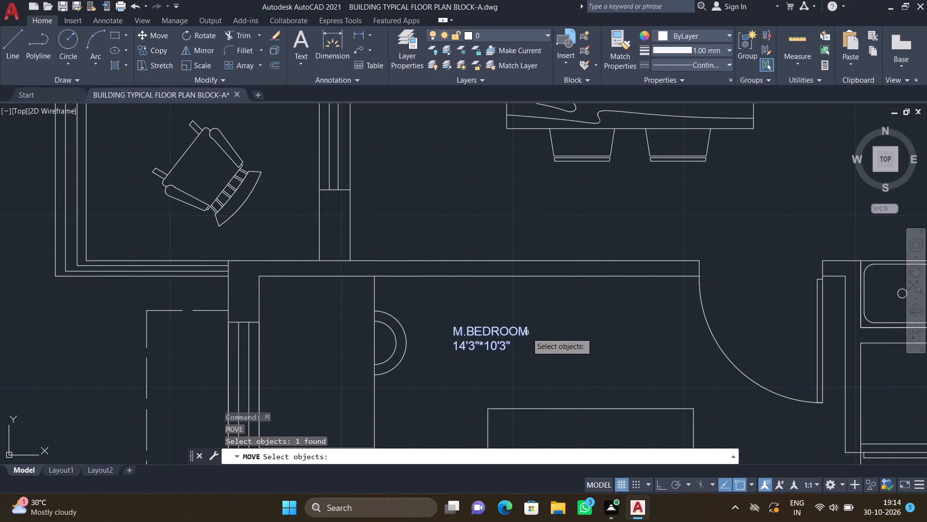
key("Return")
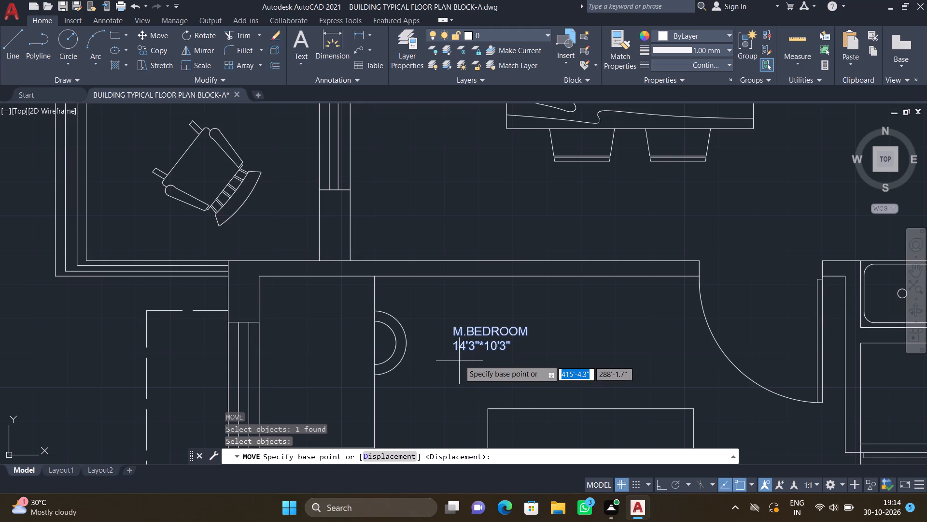
left_click(456, 350)
left_click(534, 359)
Add a two-line multiline text label reading TOILET and 5'0"*9'0" in the lower toilet's upper compartment, and save the text.
scroll(535, 359, "down", 3)
middle_click_drag(540, 337, 528, 320)
middle_click(519, 313)
scroll(522, 320, "down", 2)
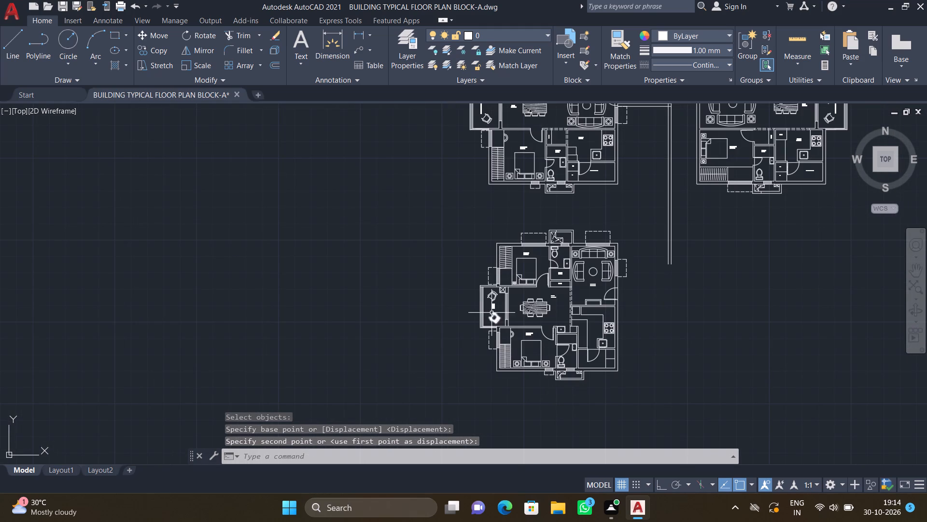
scroll(572, 340, "up", 5)
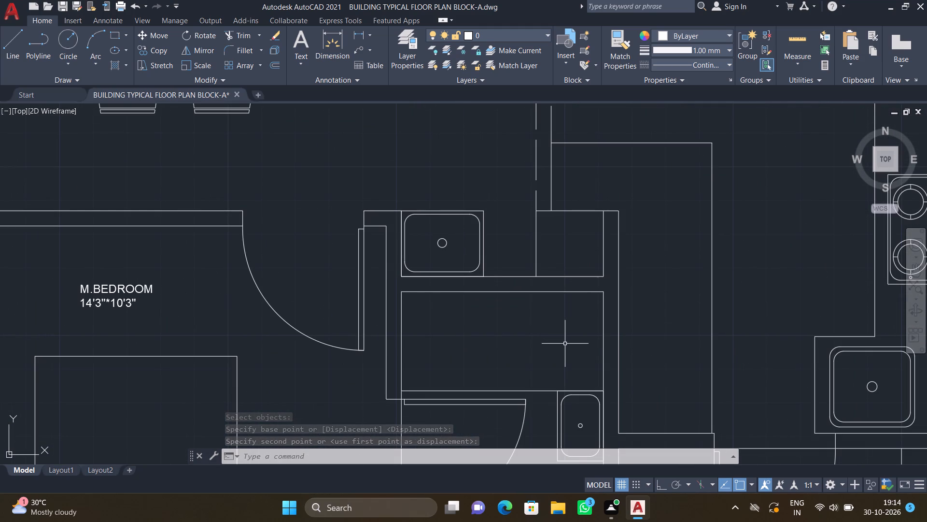
key("m")
key("t")
key("Return")
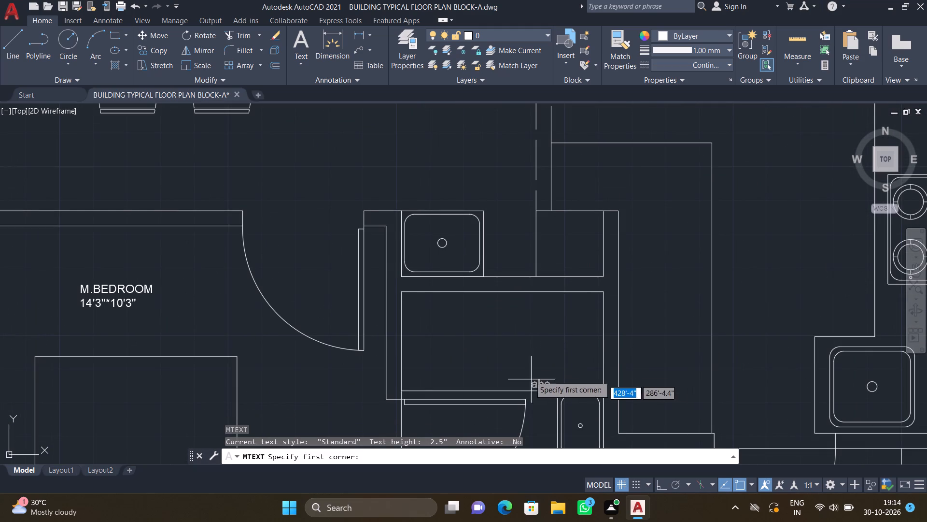
scroll(430, 327, "up", 1)
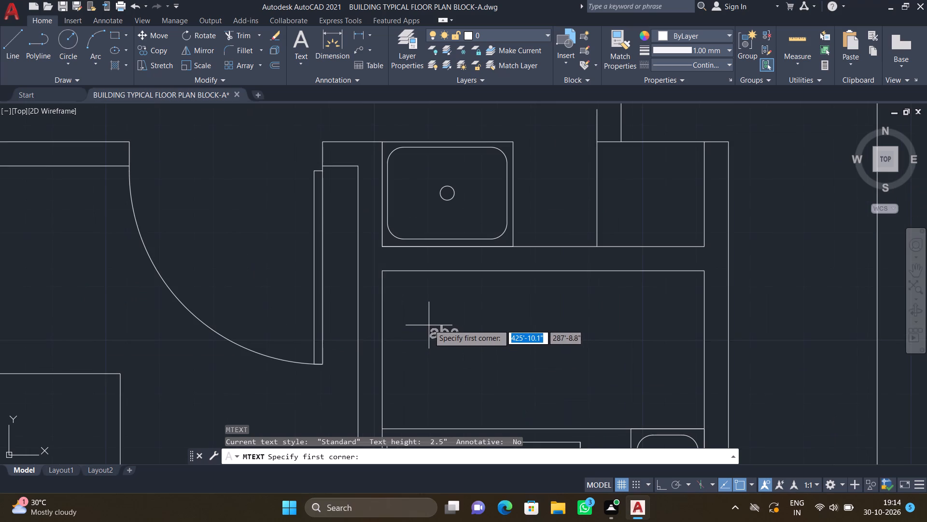
left_click_drag(425, 306, 432, 309)
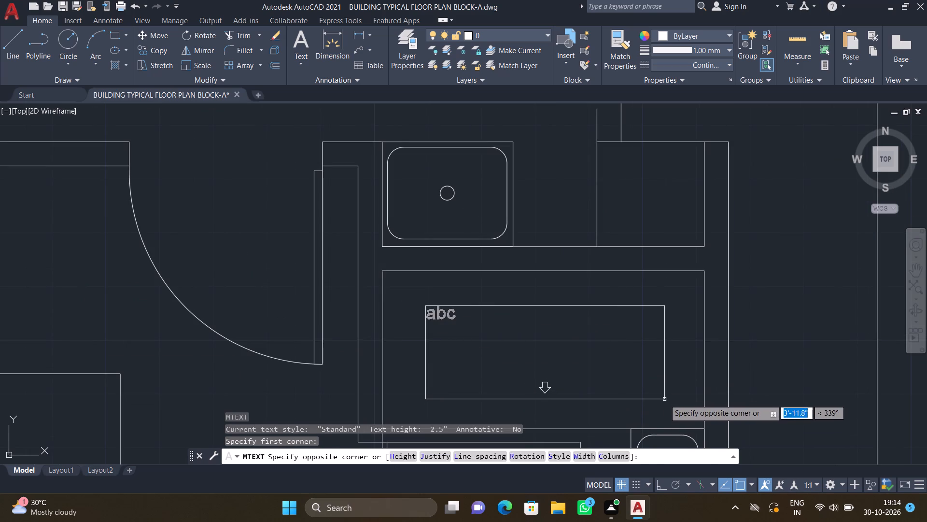
left_click(664, 399)
type("TOILR")
key("BackSpace")
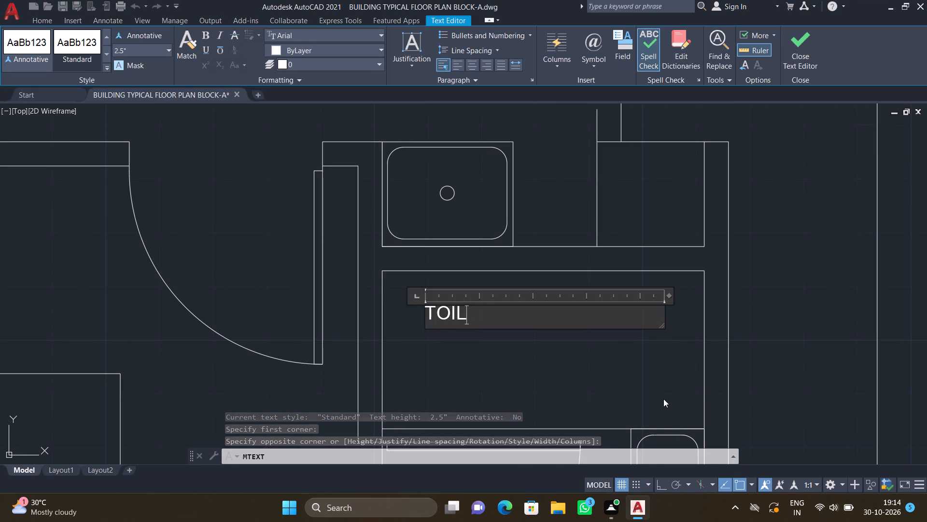
type("ET")
key("Return")
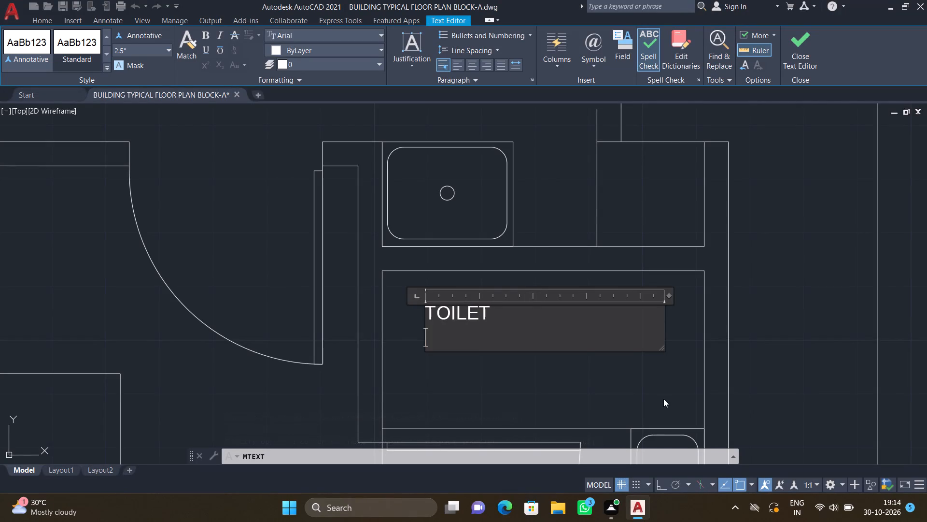
type("5'0\"*")
type("9'")
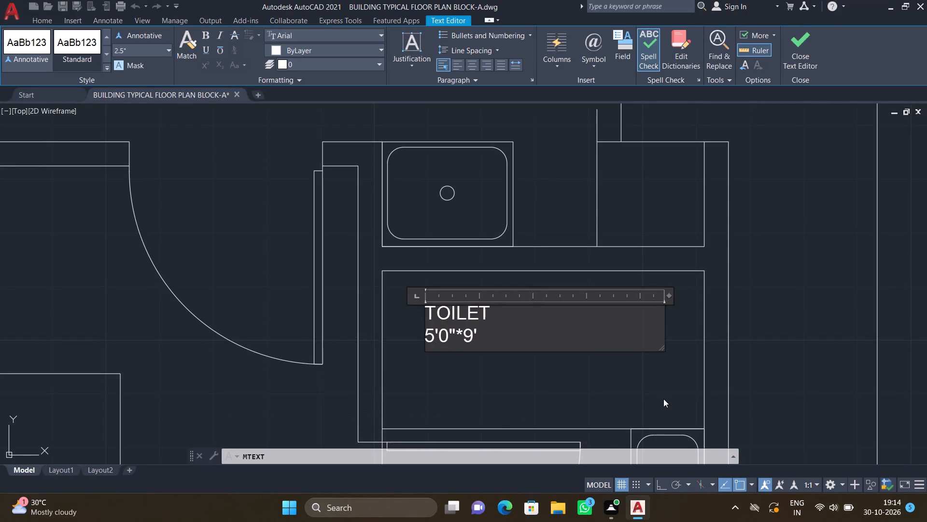
type("0\"")
key("Return")
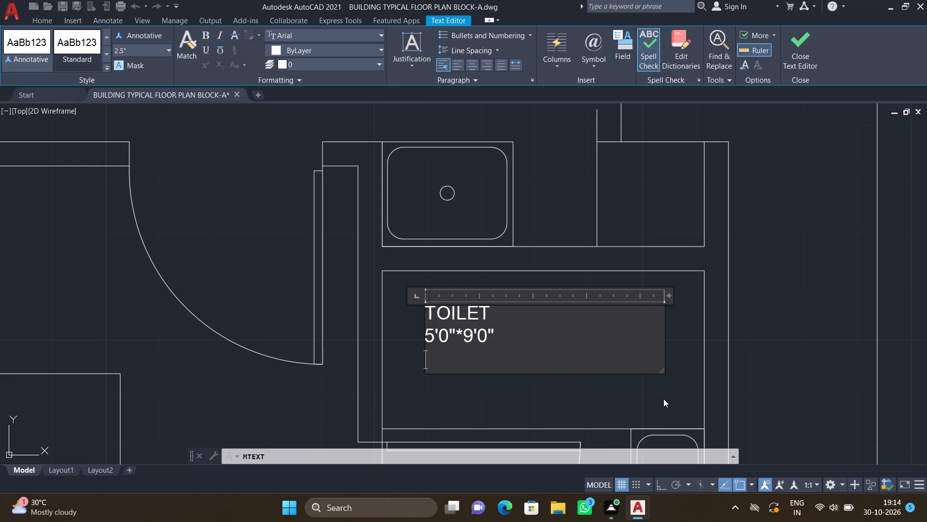
key("Escape")
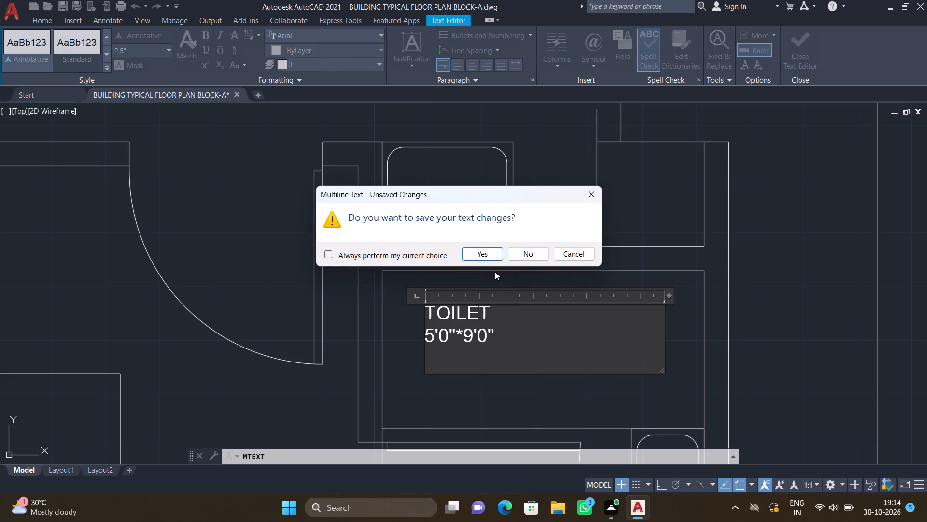
left_click(484, 255)
Move the TOILET label straight down a short distance within the lower toilet's upper compartment.
scroll(511, 304, "down", 1)
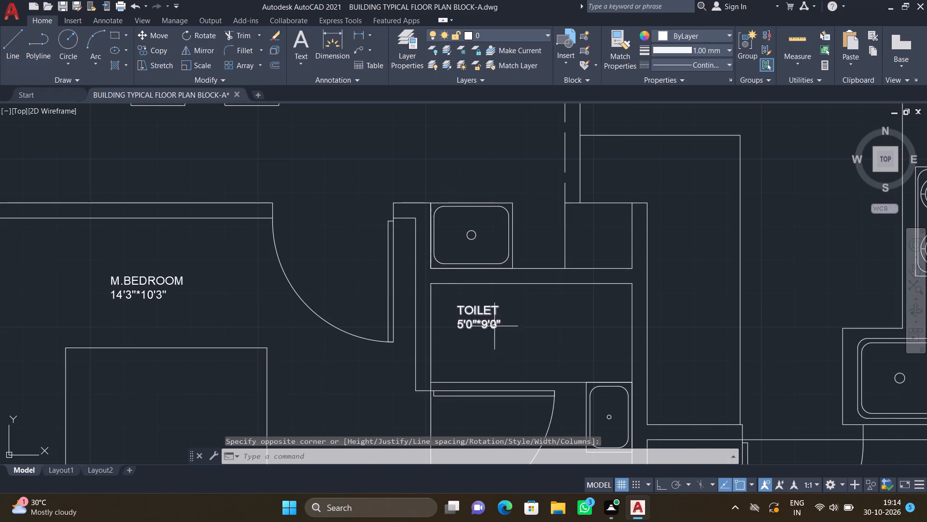
scroll(496, 337, "up", 1)
key("m")
key("Return")
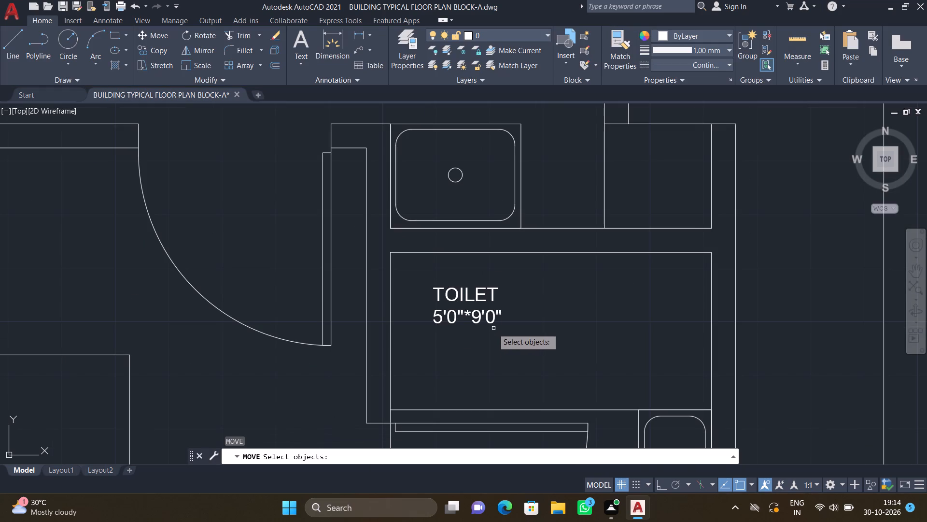
left_click(490, 320)
key("Return")
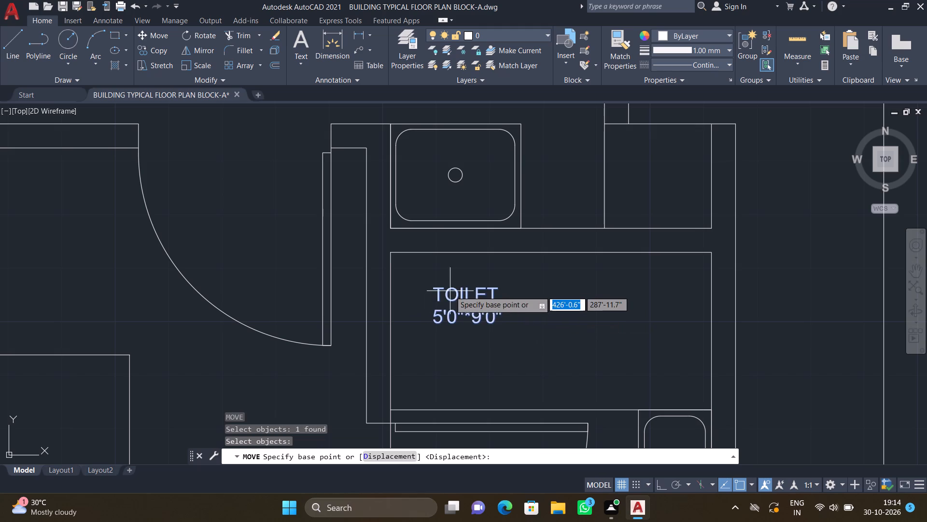
left_click(441, 287)
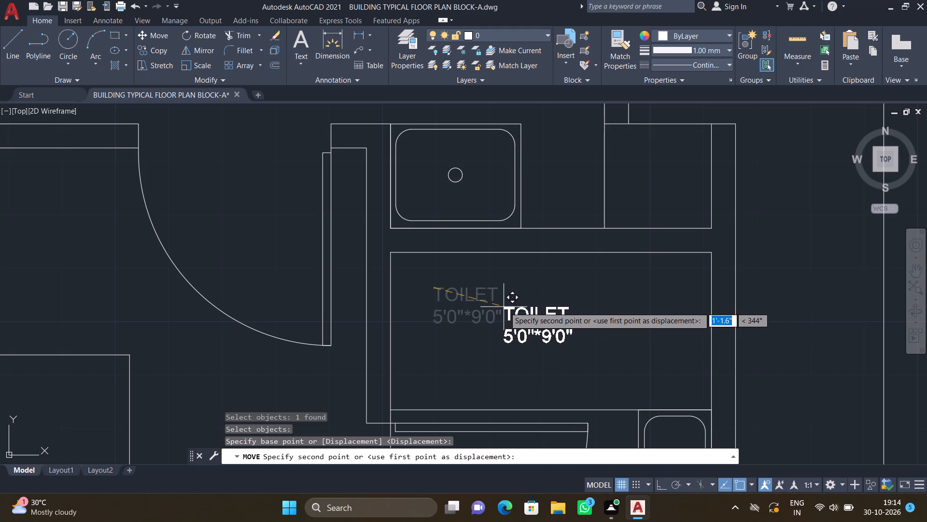
left_click(506, 307)
Move the TOILET label to the right and slightly up, into the middle of the lower toilet's upper compartment.
key("m")
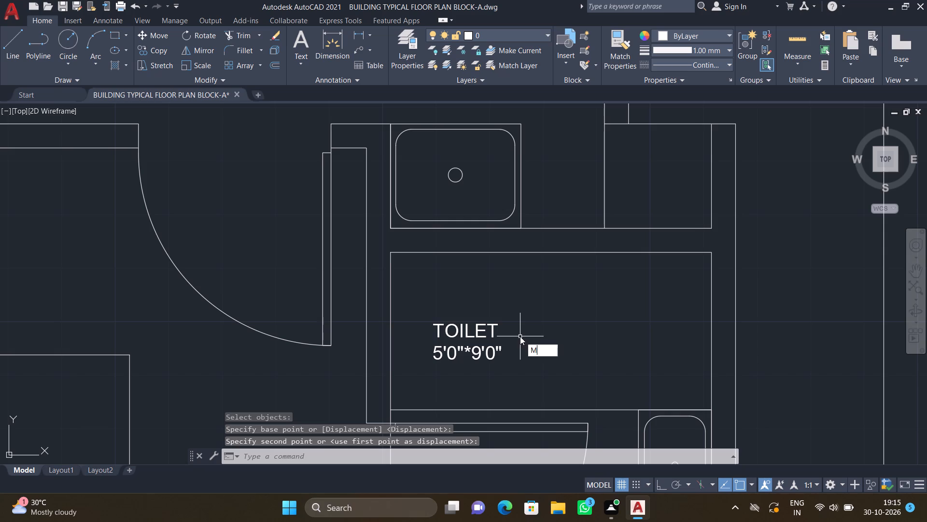
key("Return")
left_click(490, 358)
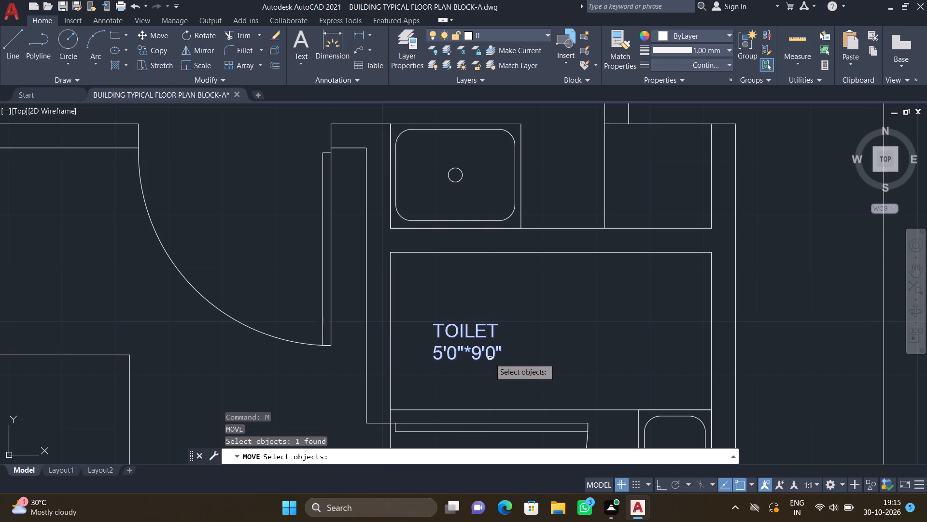
key("Return")
scroll(444, 357, "up", 2)
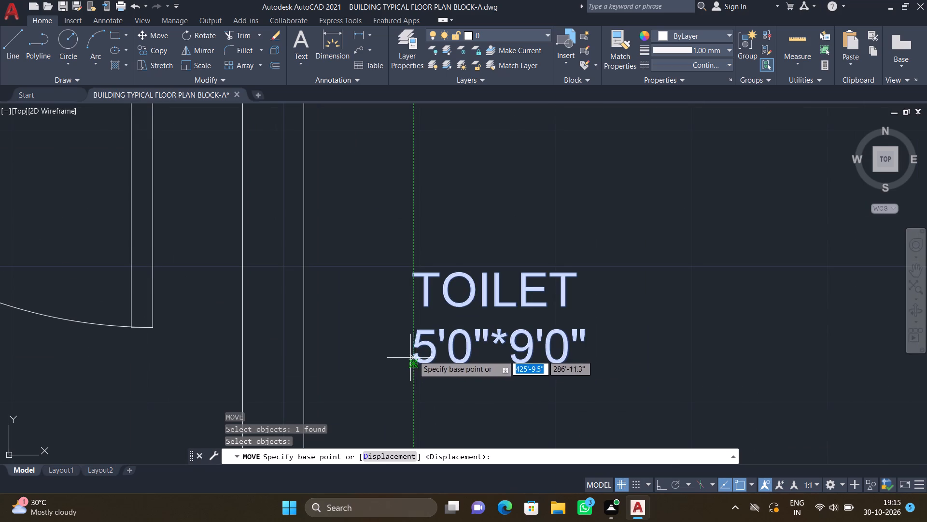
left_click_drag(414, 355, 420, 355)
scroll(535, 322, "down", 2)
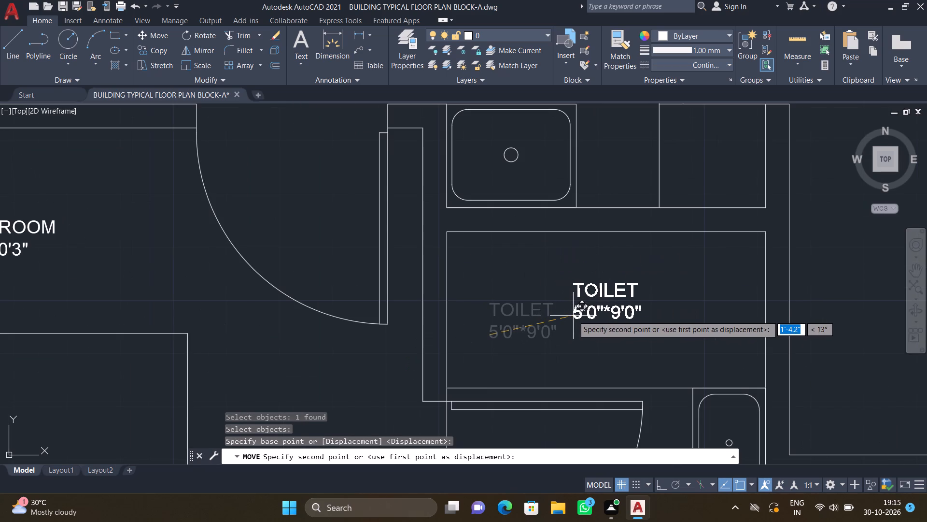
left_click(573, 316)
Add a multiline text label reading 4'9" W UTILITY below the door swing in the utility area under the kitchen, and save the text.
scroll(559, 325, "down", 3)
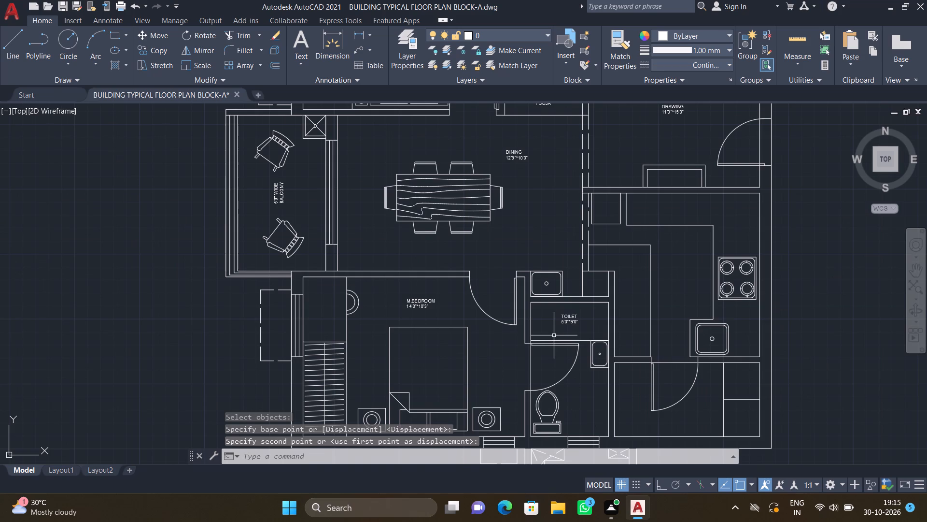
scroll(553, 337, "down", 1)
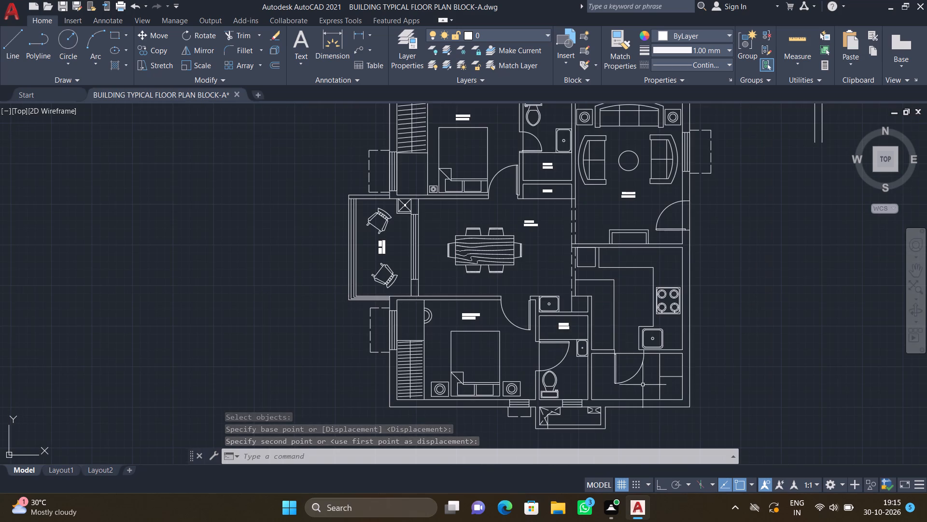
middle_click_drag(623, 361, 577, 297)
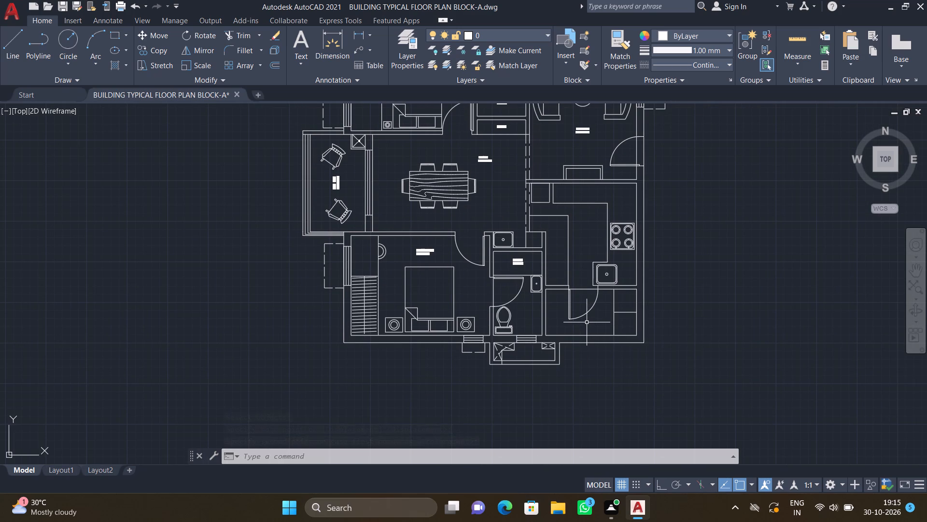
scroll(578, 316, "up", 4)
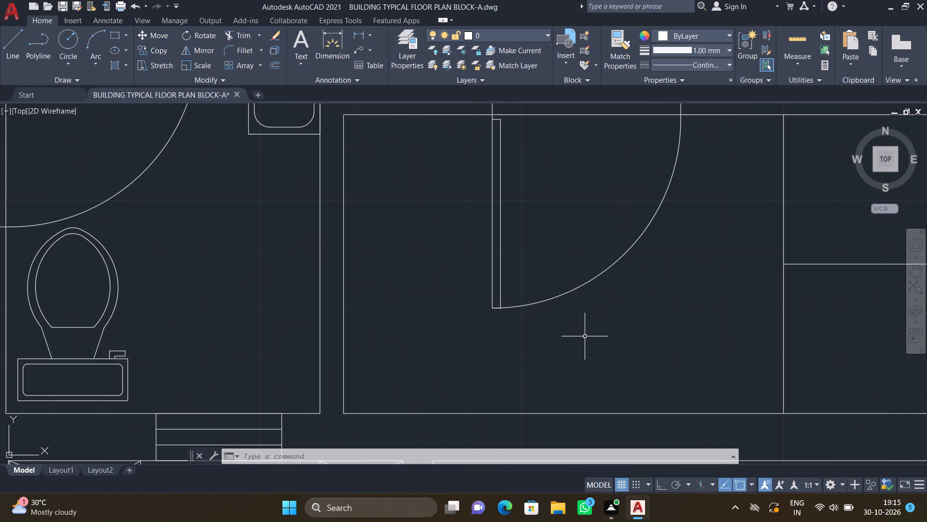
key("m")
key("t")
key("Return")
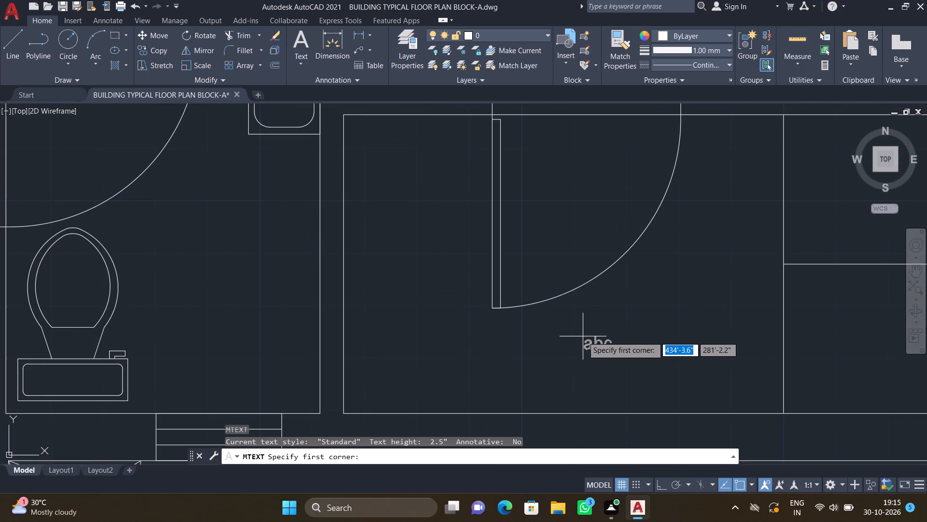
left_click_drag(427, 324, 448, 358)
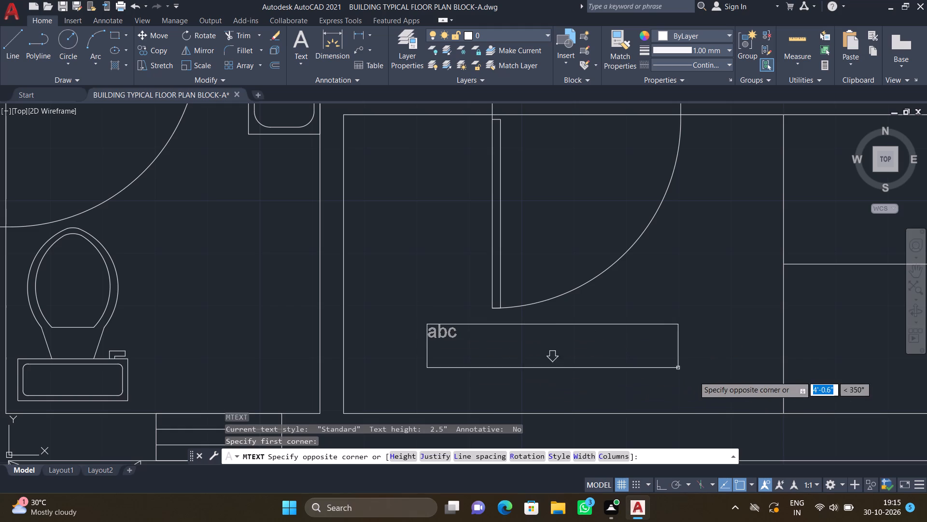
left_click(715, 381)
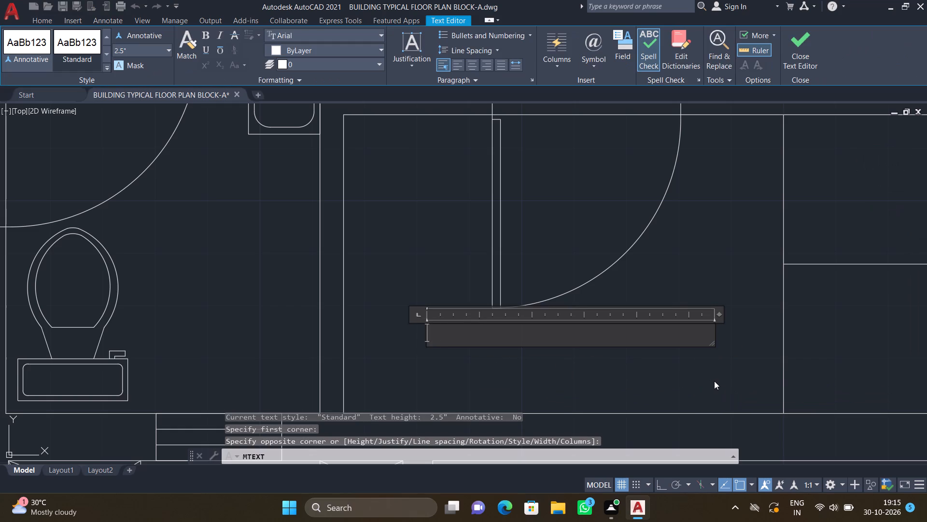
type("4'9\"")
key("space")
type("W UTI")
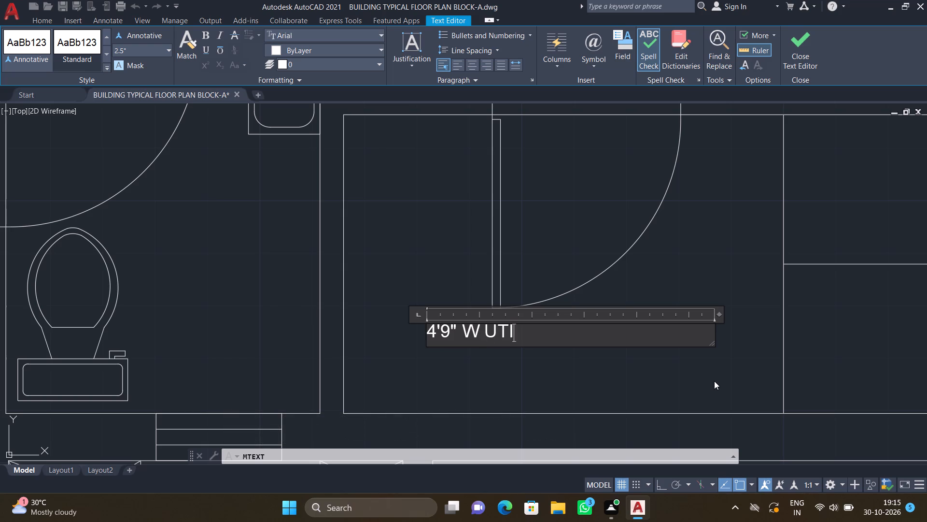
type("LITY")
key("Return")
key("Escape")
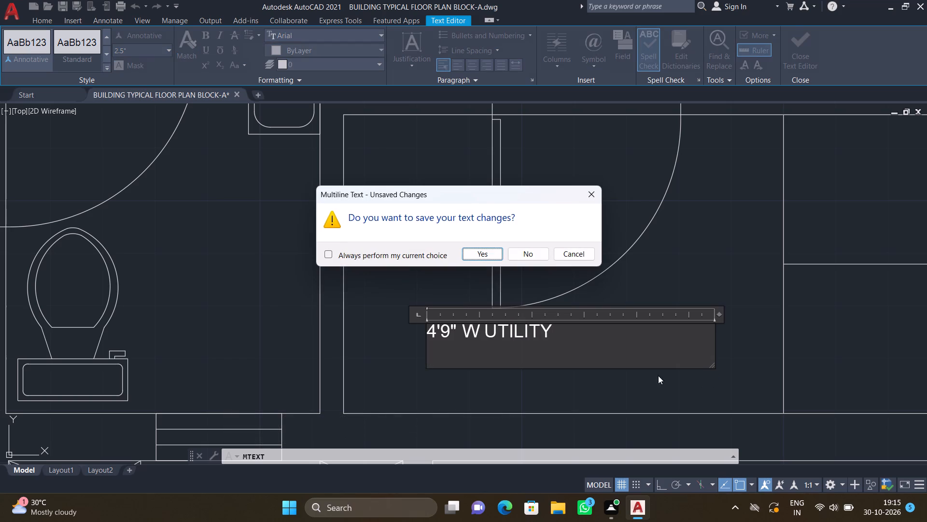
left_click(469, 256)
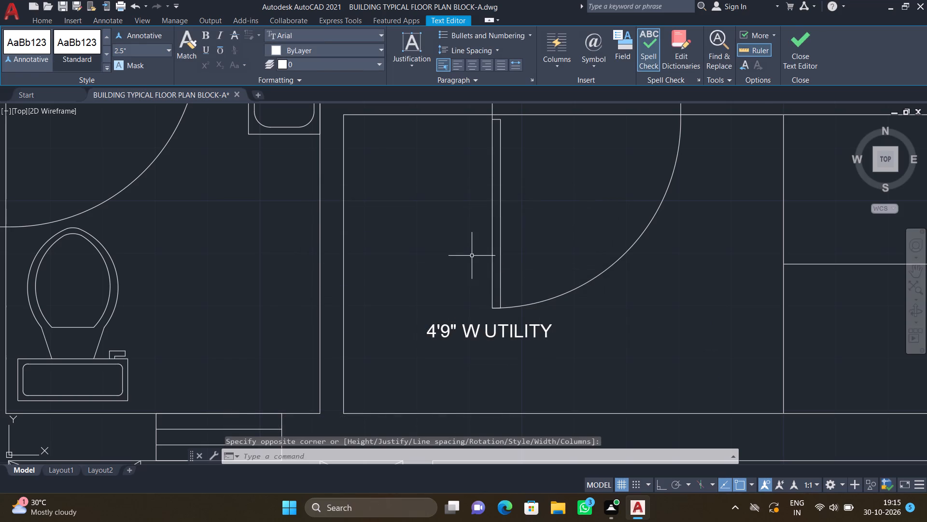
Move the 4'9" W UTILITY label horizontally to the right by about 1'-9" within the utility area.
scroll(488, 269, "down", 1)
scroll(538, 330, "up", 1)
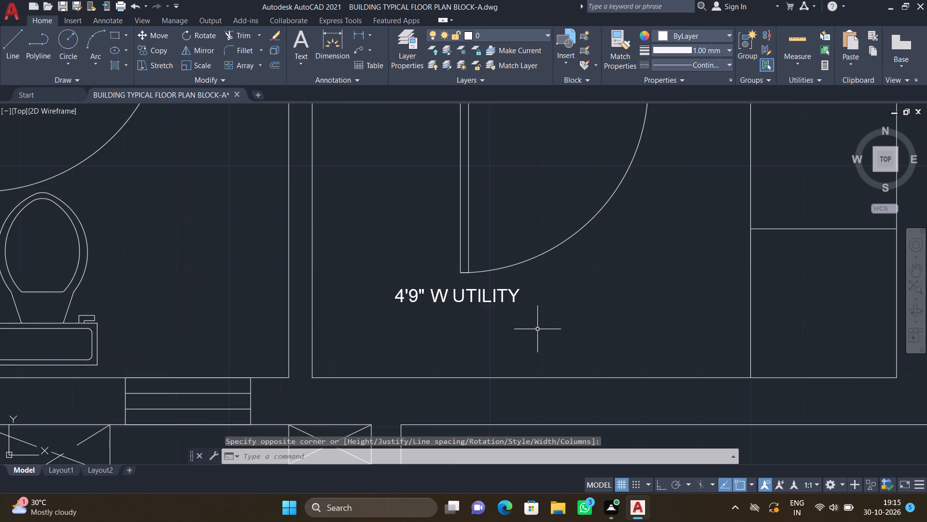
key("m")
key("Return")
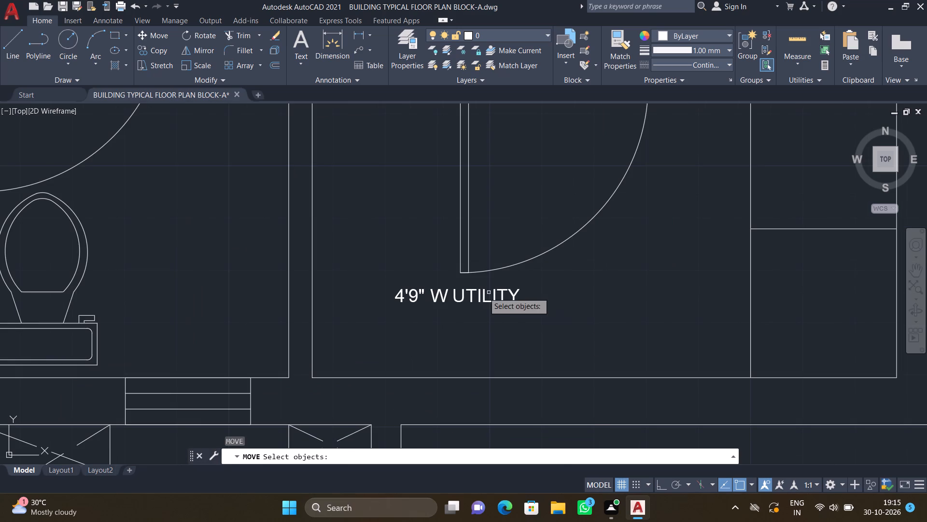
left_click(482, 297)
key("Return")
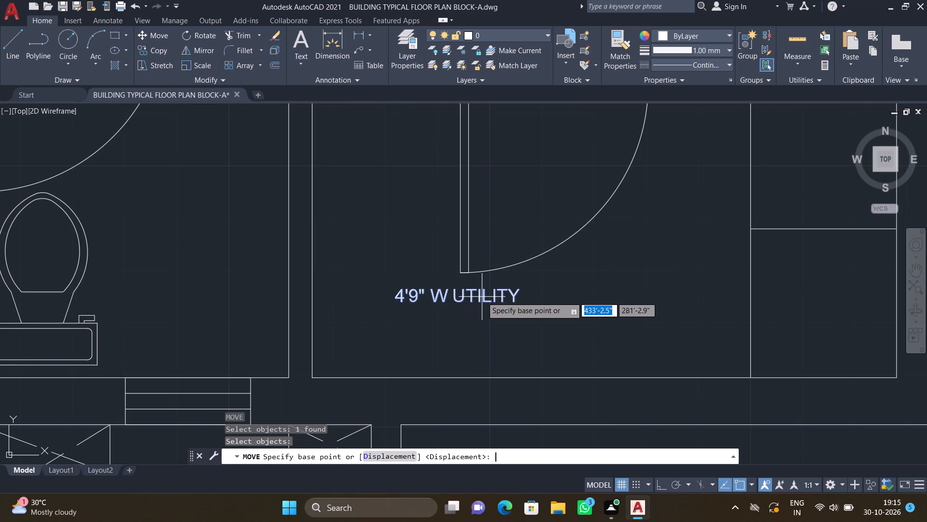
left_click_drag(400, 290, 414, 292)
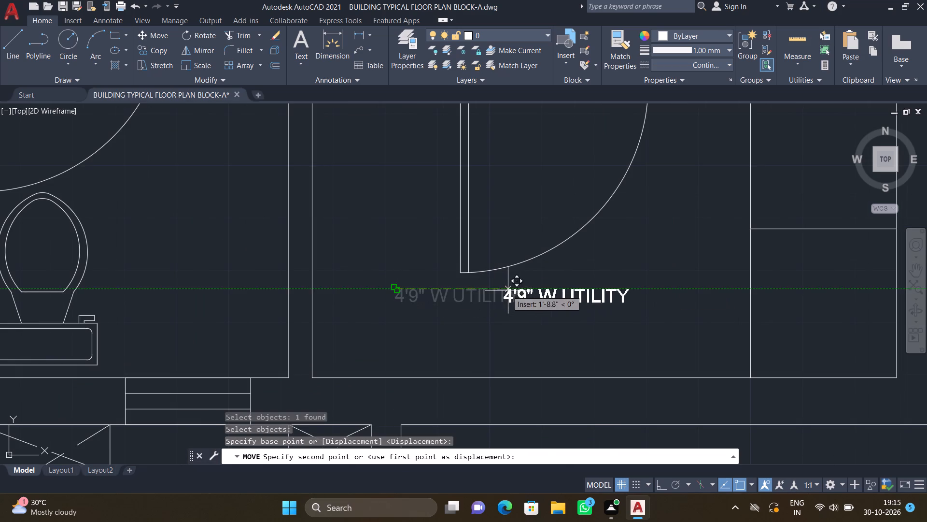
left_click(512, 290)
Add a two-line multiline text label reading KITCHEN and 9'3"*10'6" in the open kitchen floor beside the stove counter, and save the text.
scroll(510, 290, "down", 4)
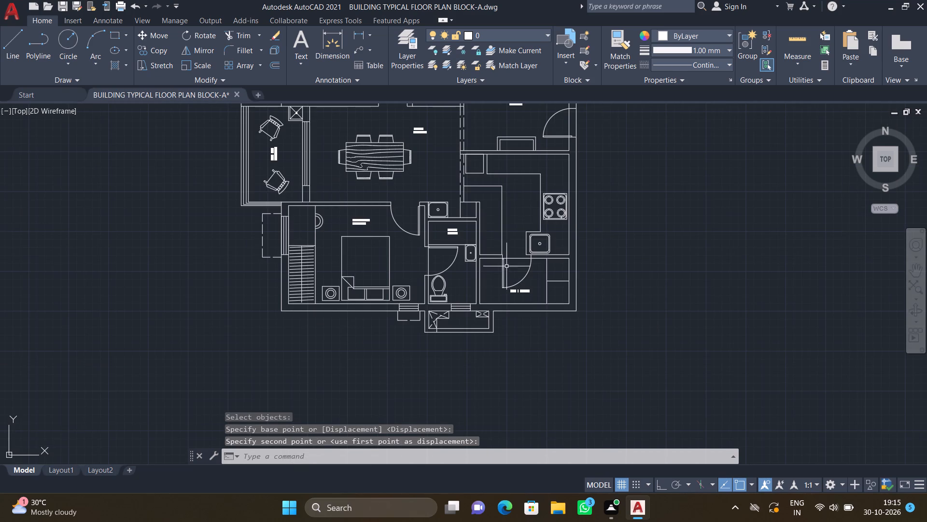
scroll(514, 199, "up", 2)
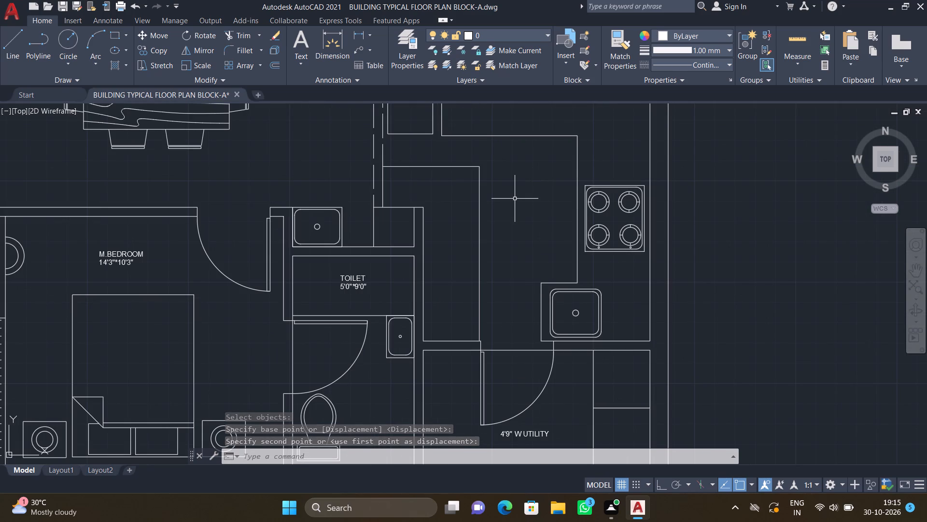
type("MT")
key("Return")
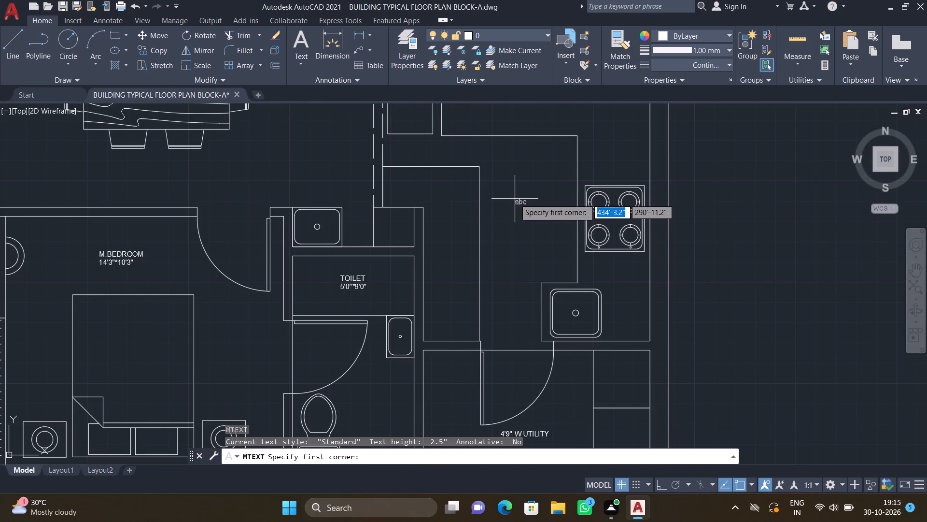
scroll(495, 194, "up", 1)
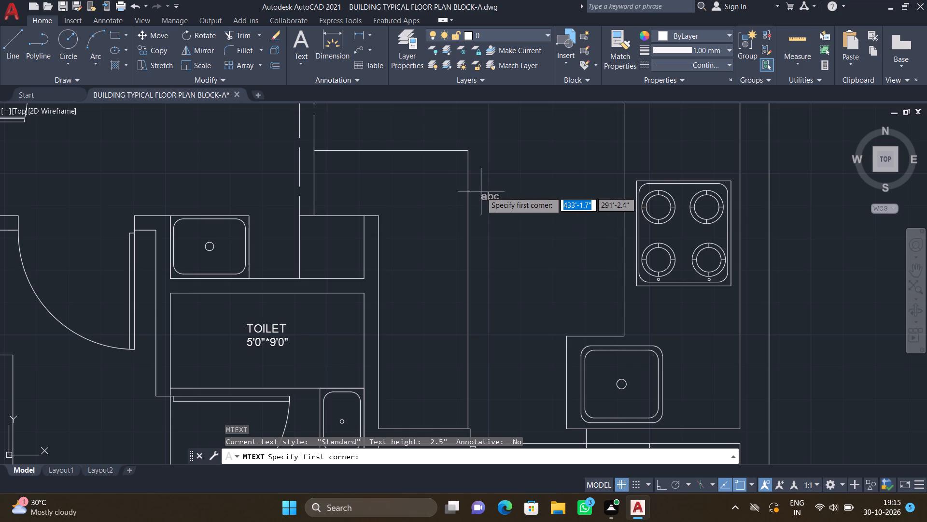
left_click_drag(481, 191, 487, 198)
left_click(605, 241)
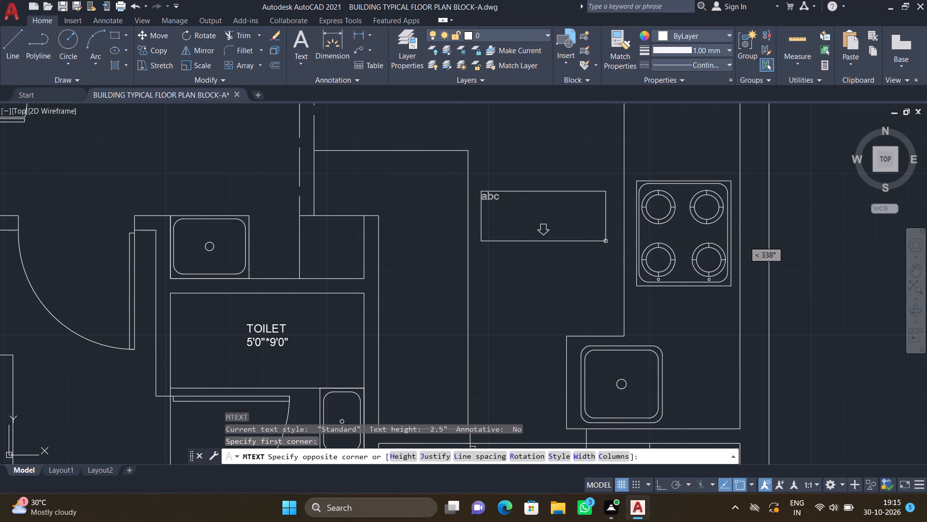
type("KITCHEN")
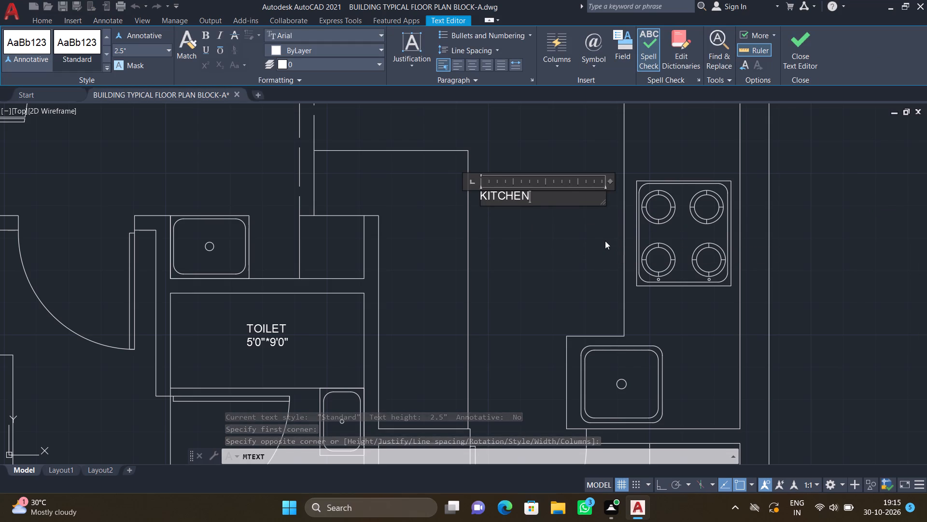
key("Return")
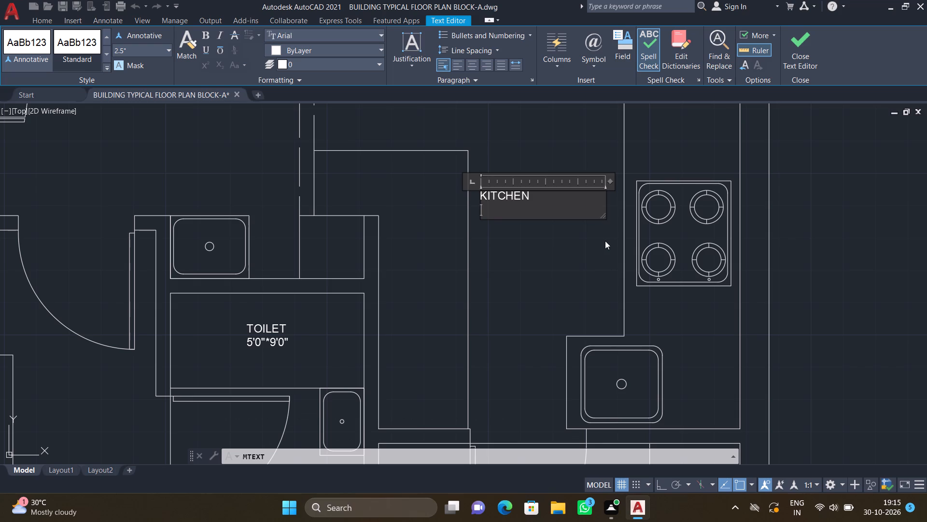
type("9'")
type("3\"*")
type("10'")
type("6\"")
key("Return")
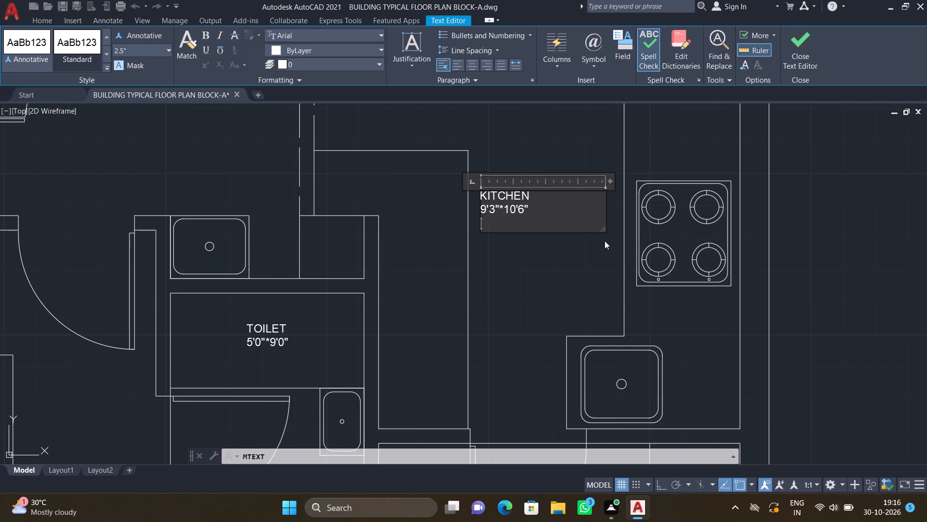
key("Escape")
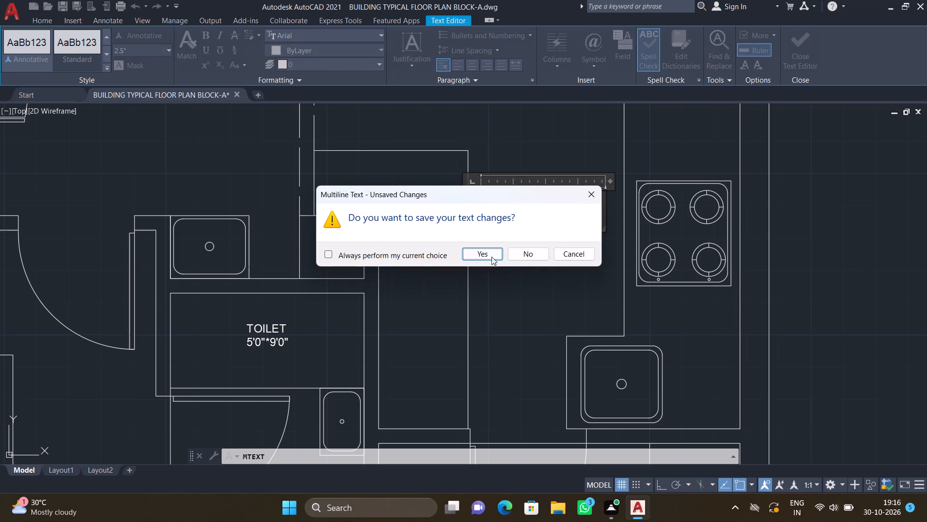
left_click(489, 253)
Move the KITCHEN label horizontally to the right by about 1'-3", into the middle of the open floor between the counters.
key("m")
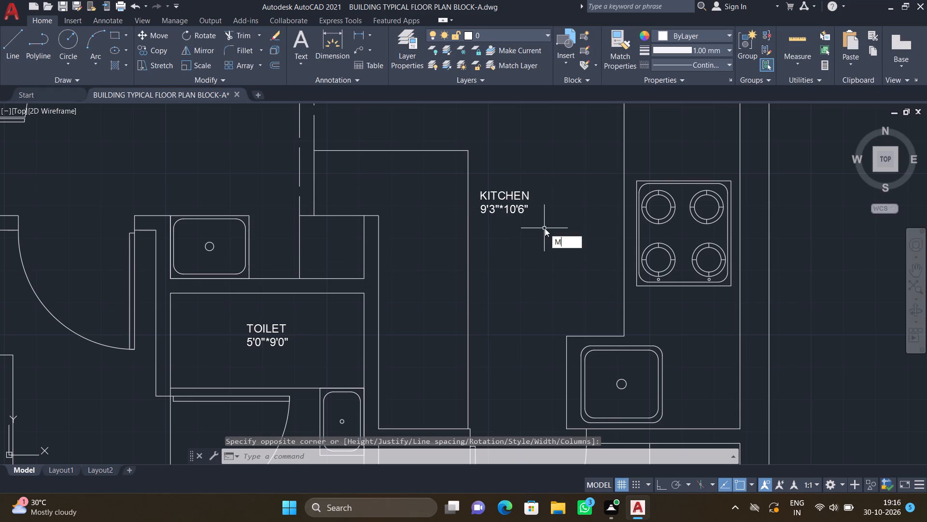
key("Return")
left_click(519, 212)
key("Return")
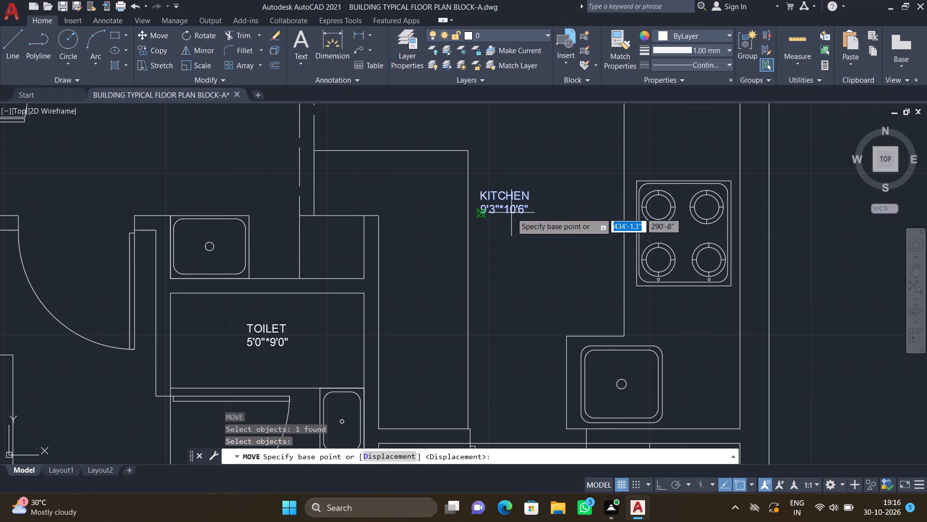
left_click(481, 188)
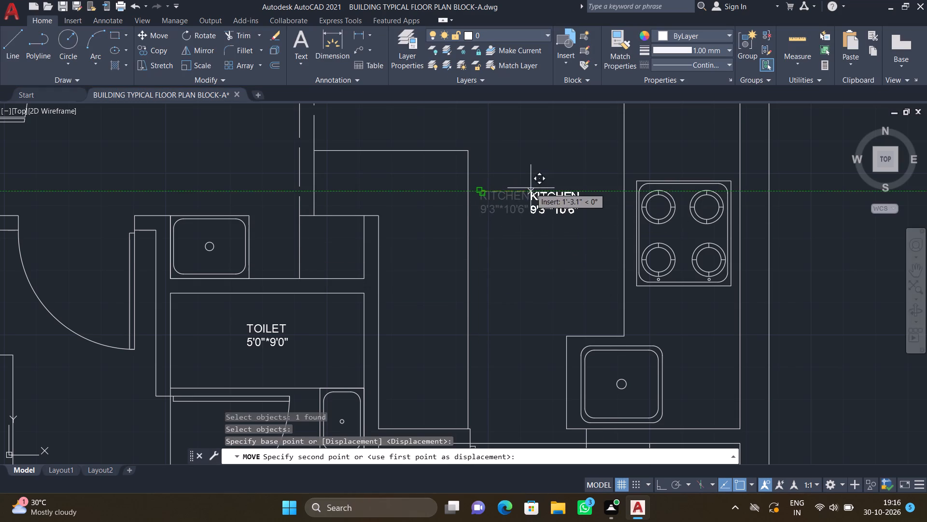
left_click(531, 188)
Add a multiline text label reading D in the upper arm of the L-shaped crossed duct below the lower toilet, and save the text.
scroll(544, 258, "down", 3)
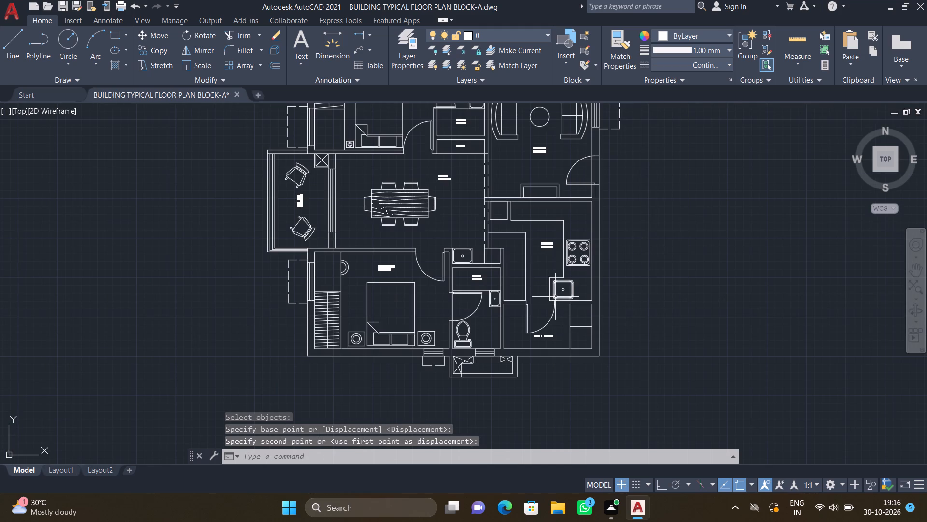
scroll(555, 319, "down", 1)
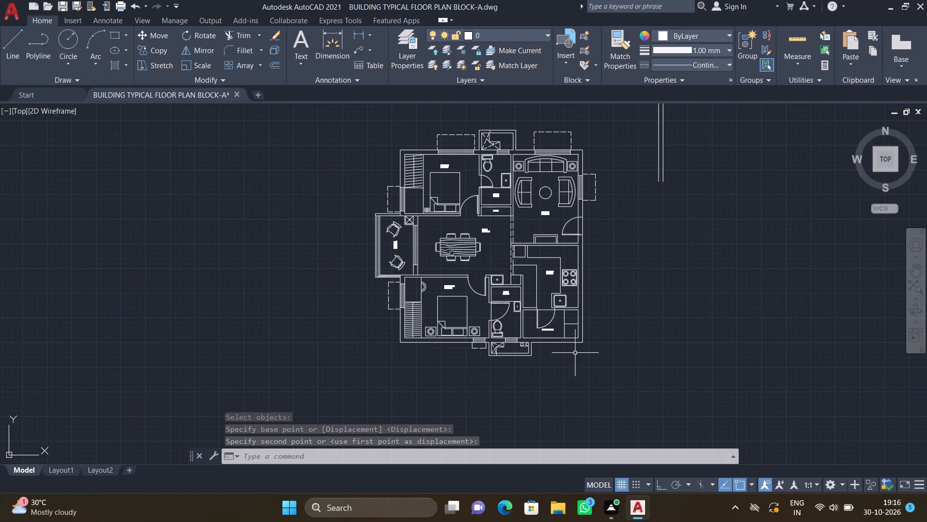
scroll(506, 328, "up", 2)
scroll(490, 378, "up", 3)
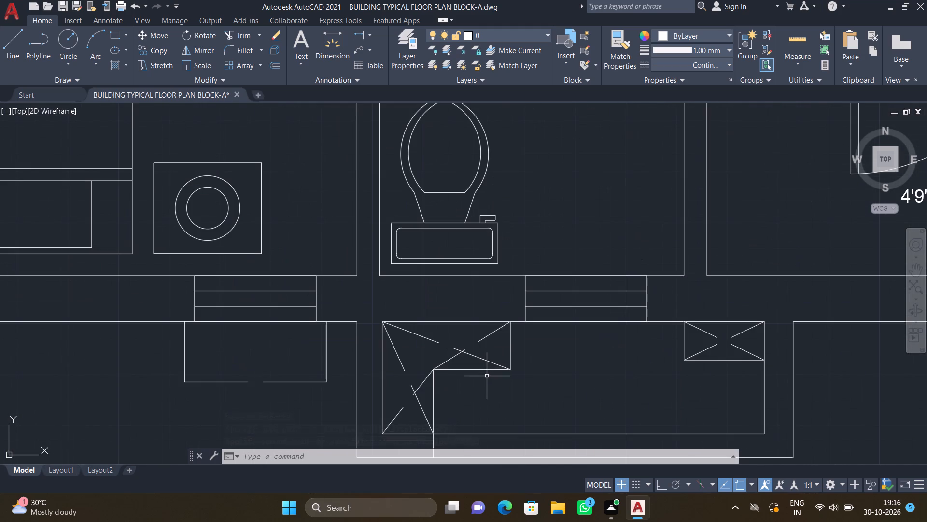
type("MT")
key("Return")
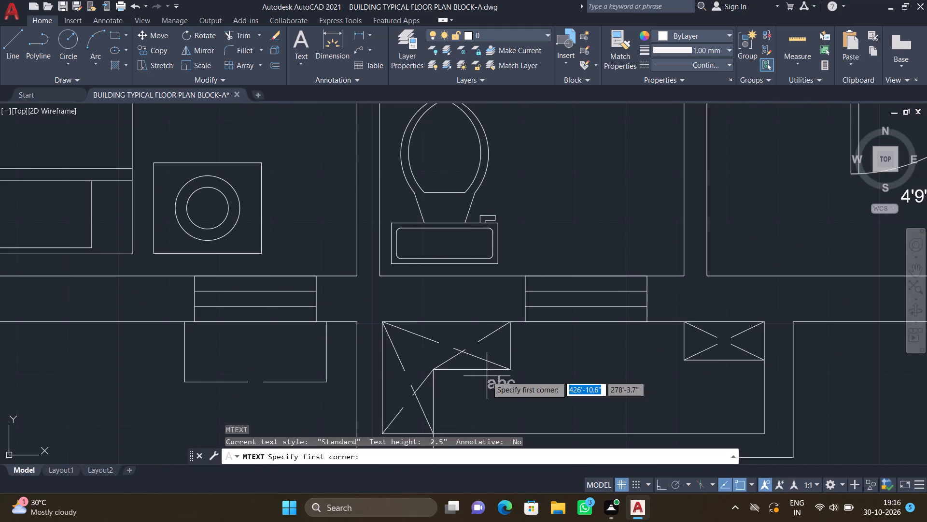
scroll(448, 354, "up", 2)
left_click(460, 310)
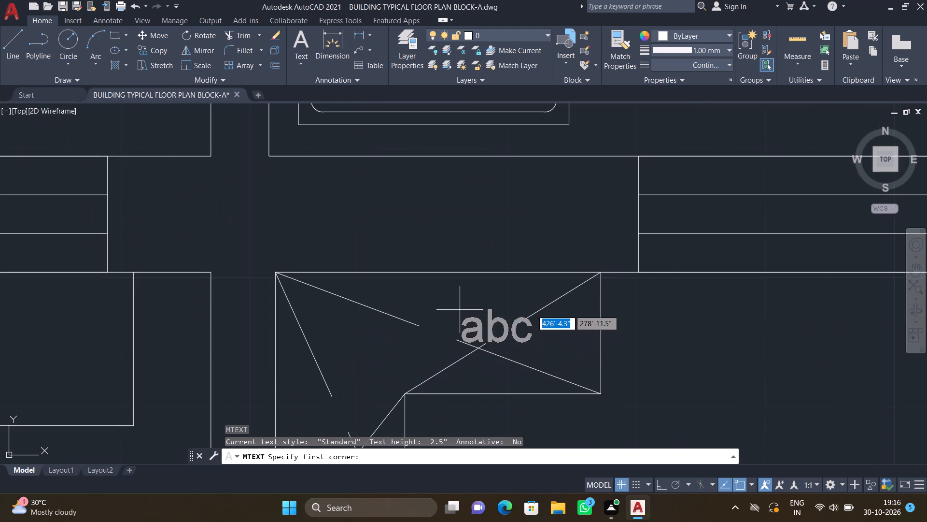
left_click(486, 331)
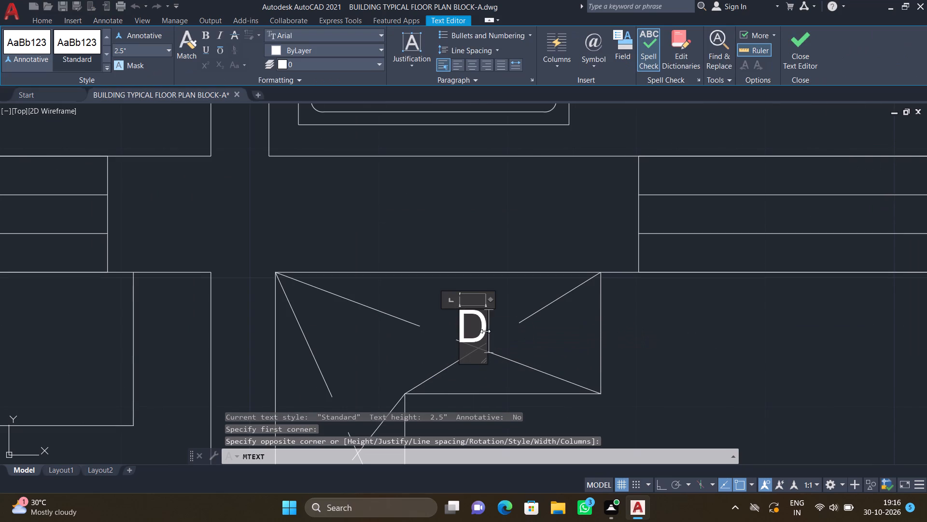
key("d")
key("Return")
key("Escape")
left_click(483, 255)
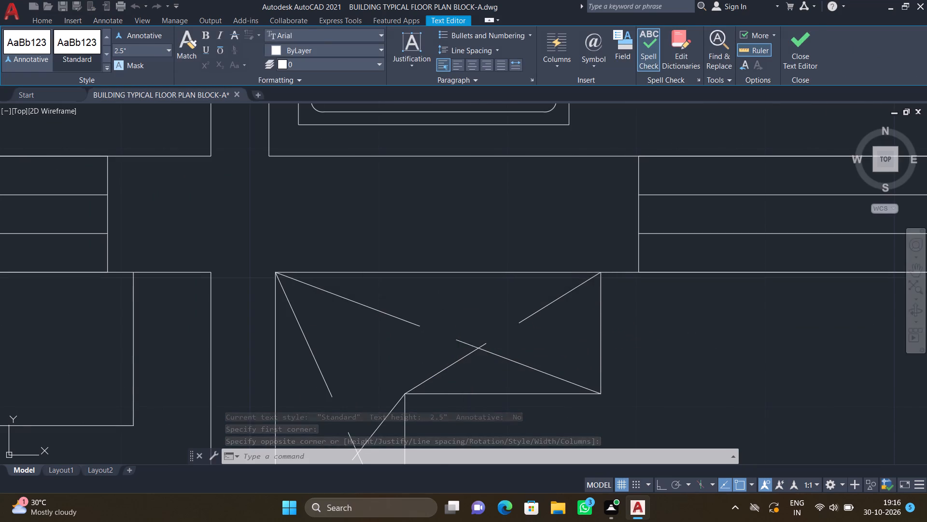
Add a multiline text label reading D at the centre of the small rectangular crossed duct below the lower toilet, and save the text.
scroll(502, 320, "down", 2)
scroll(571, 356, "down", 1)
scroll(703, 343, "up", 3)
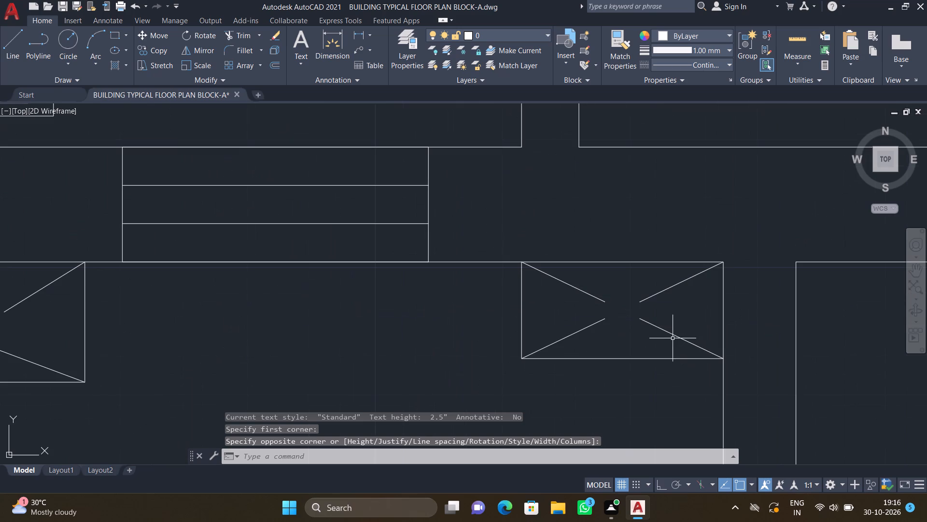
type("MT")
key("Return")
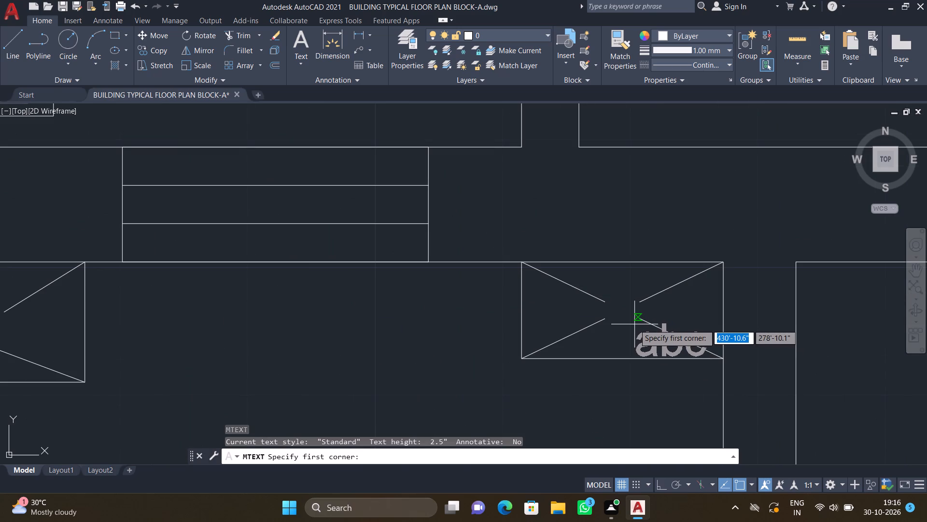
scroll(632, 325, "up", 1)
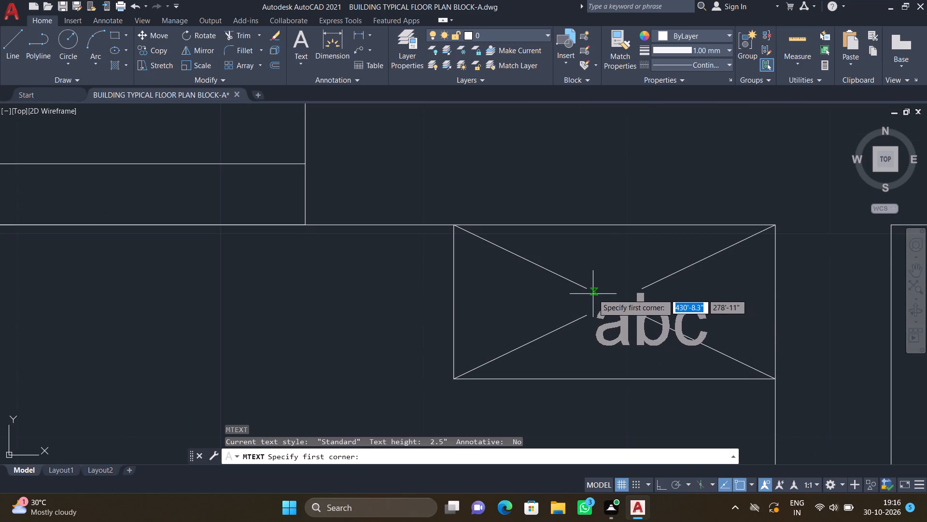
left_click(593, 292)
left_click(646, 328)
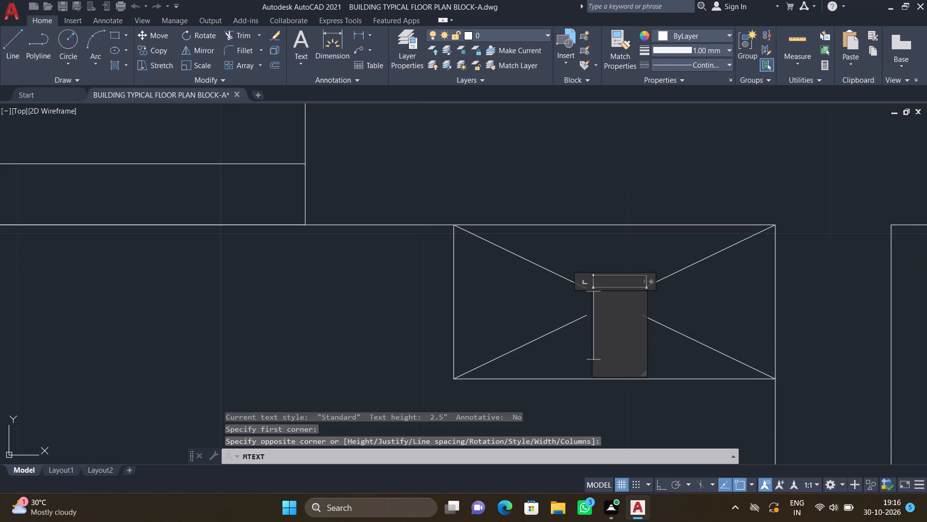
key("d")
key("Return")
key("Escape")
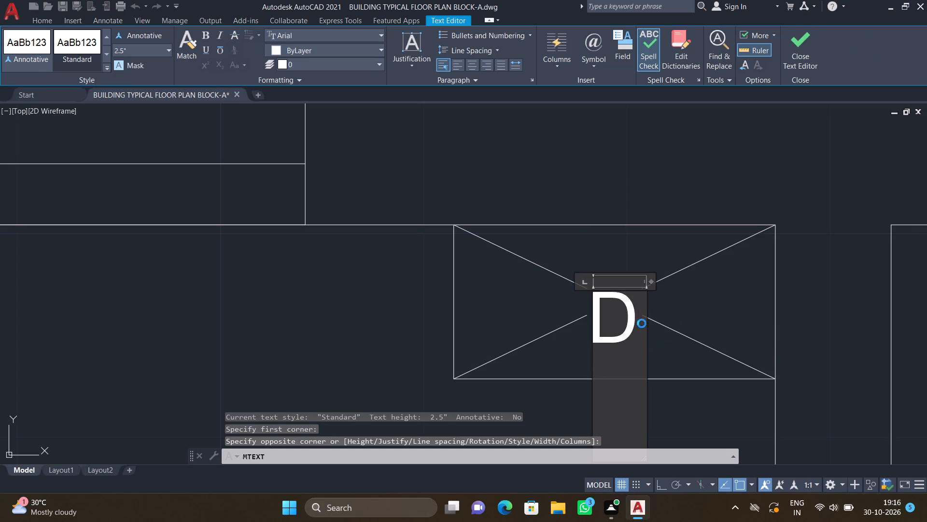
left_click(498, 256)
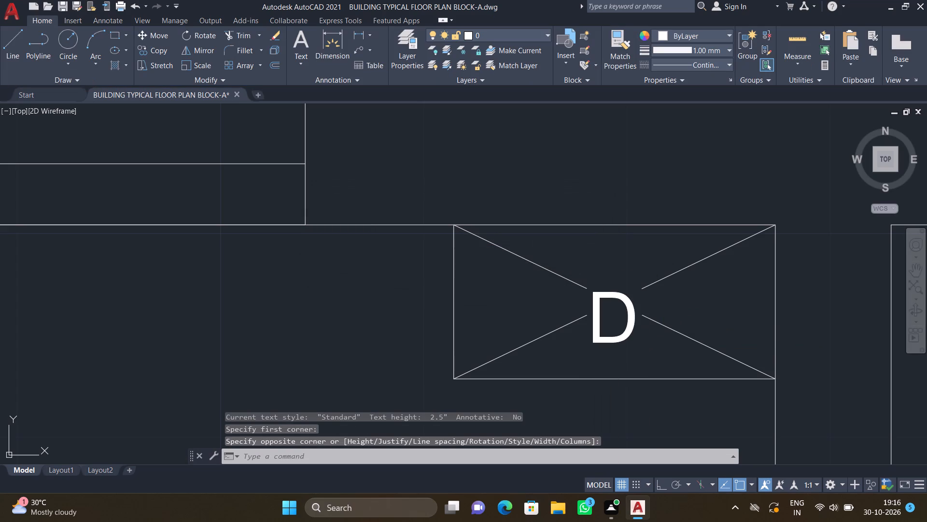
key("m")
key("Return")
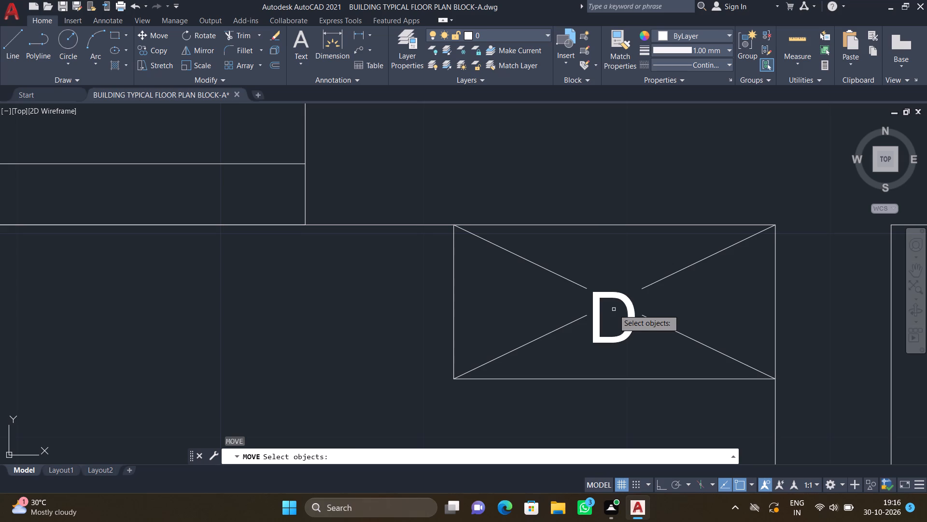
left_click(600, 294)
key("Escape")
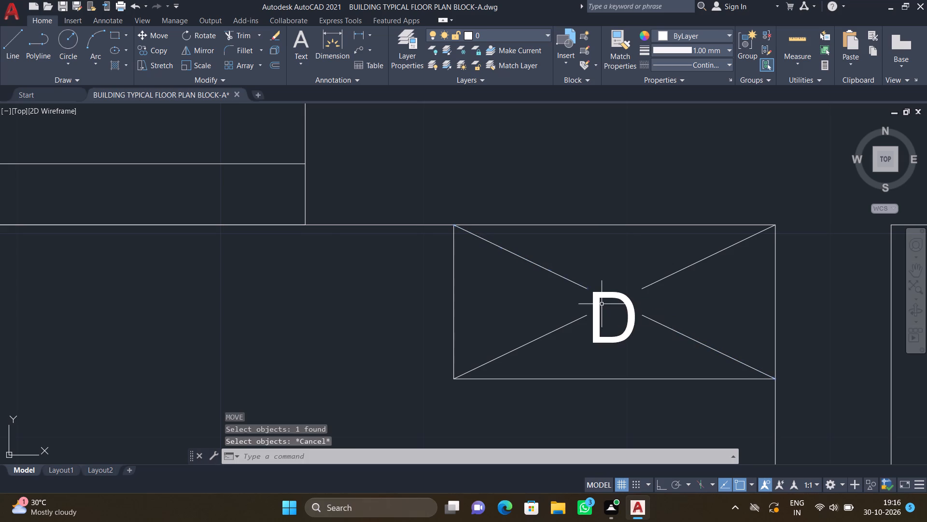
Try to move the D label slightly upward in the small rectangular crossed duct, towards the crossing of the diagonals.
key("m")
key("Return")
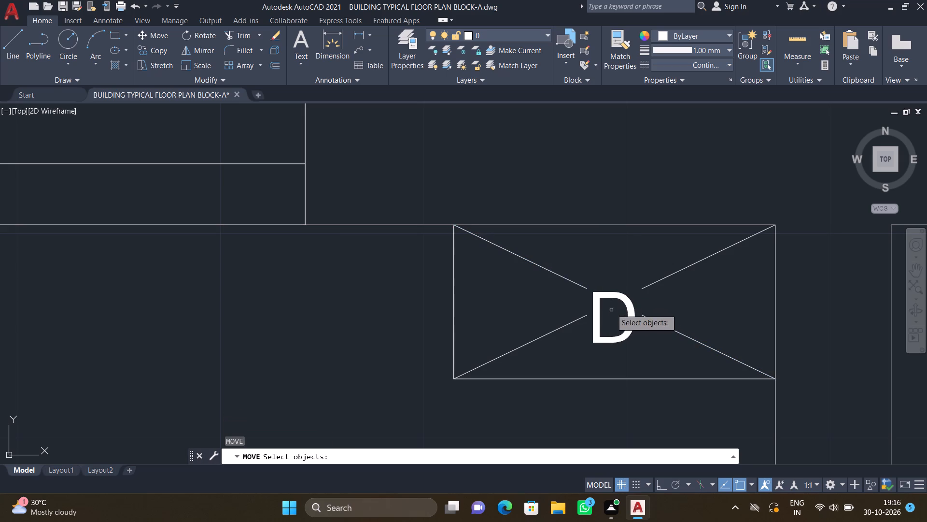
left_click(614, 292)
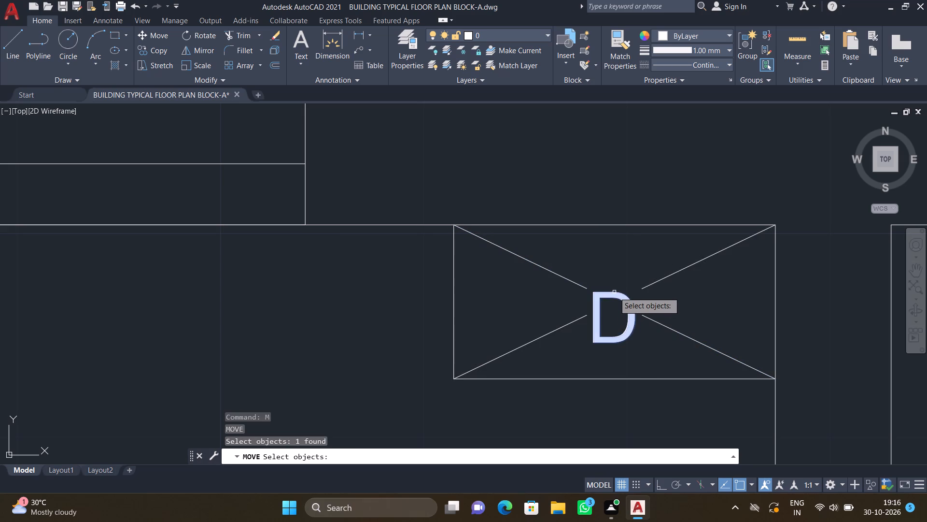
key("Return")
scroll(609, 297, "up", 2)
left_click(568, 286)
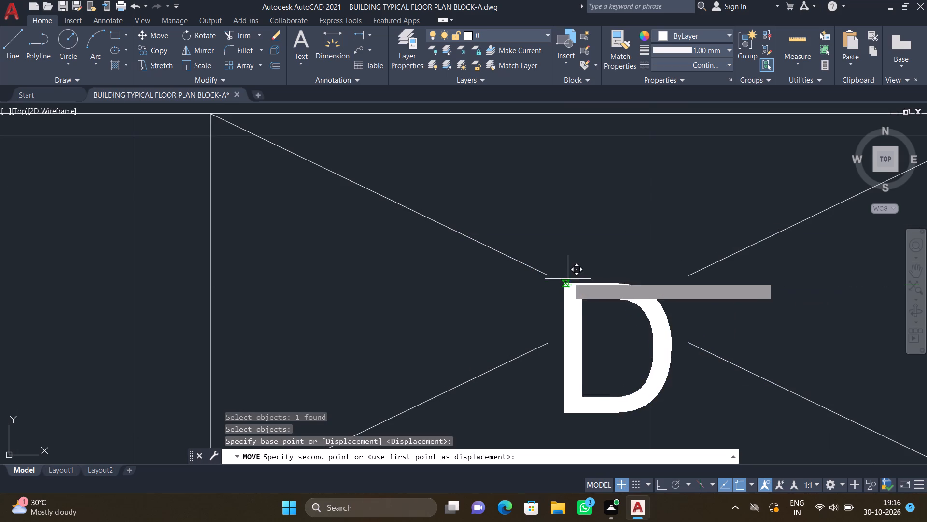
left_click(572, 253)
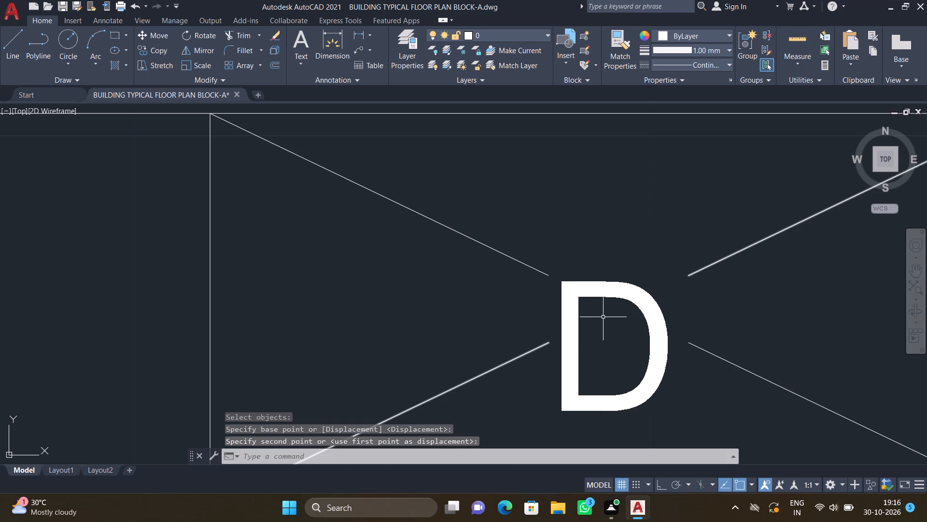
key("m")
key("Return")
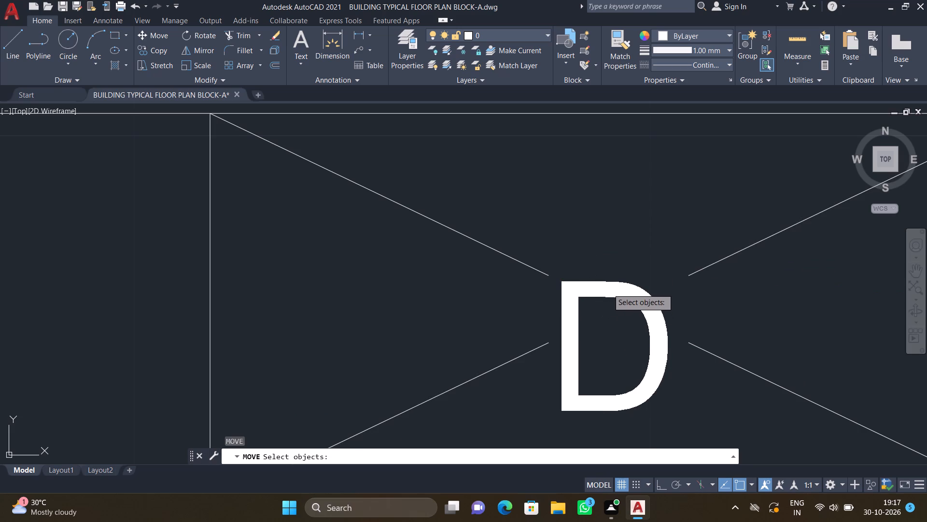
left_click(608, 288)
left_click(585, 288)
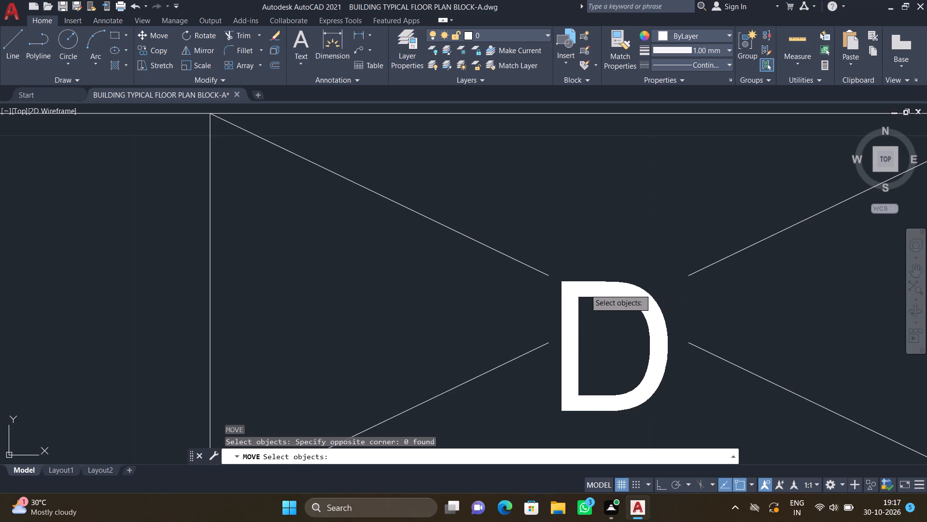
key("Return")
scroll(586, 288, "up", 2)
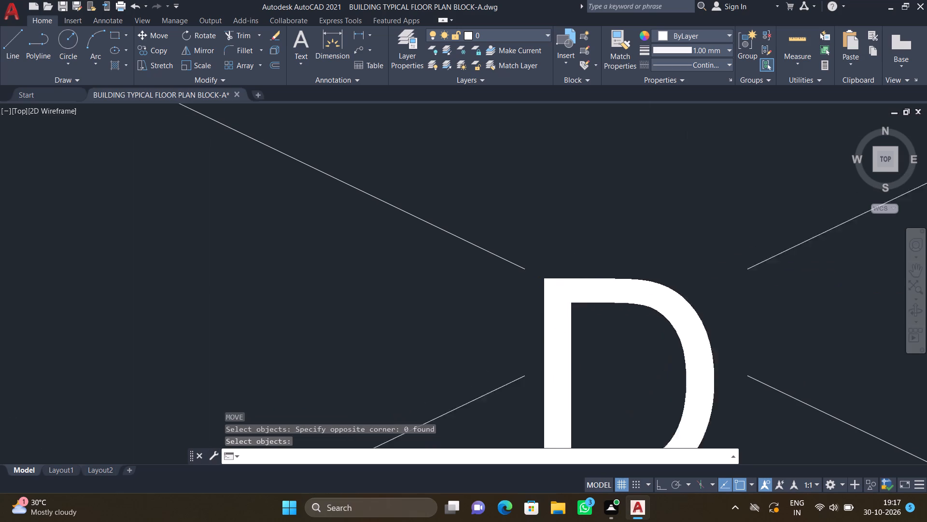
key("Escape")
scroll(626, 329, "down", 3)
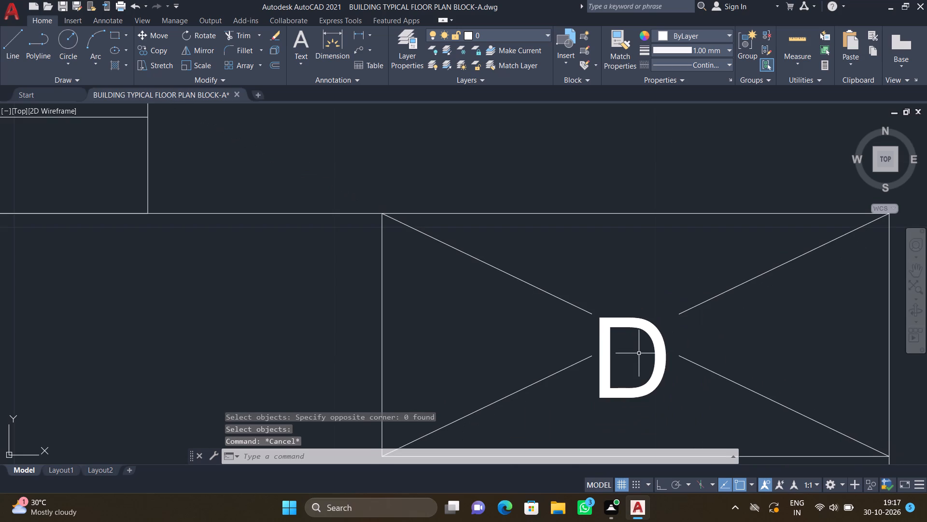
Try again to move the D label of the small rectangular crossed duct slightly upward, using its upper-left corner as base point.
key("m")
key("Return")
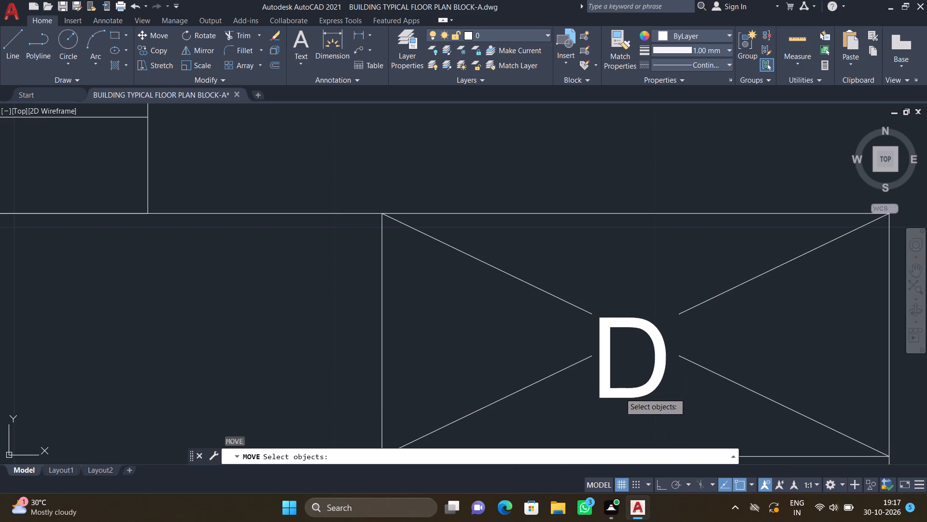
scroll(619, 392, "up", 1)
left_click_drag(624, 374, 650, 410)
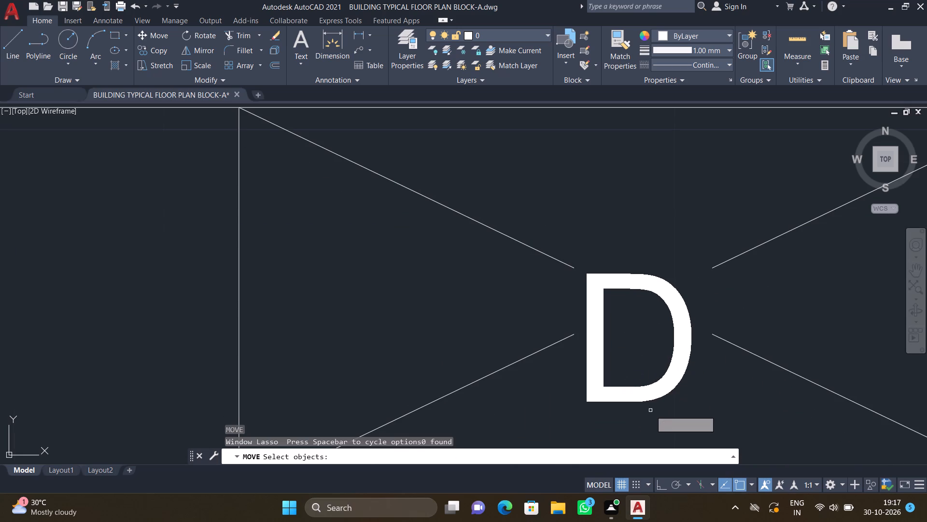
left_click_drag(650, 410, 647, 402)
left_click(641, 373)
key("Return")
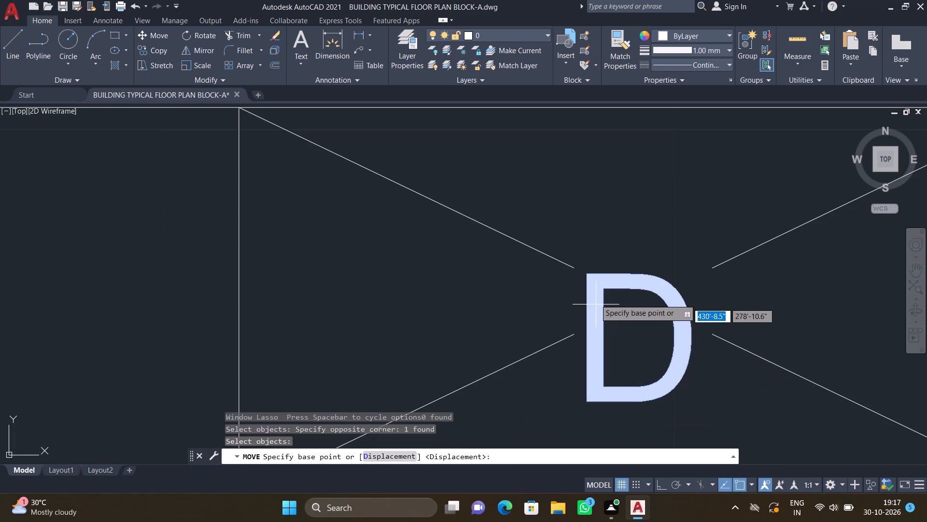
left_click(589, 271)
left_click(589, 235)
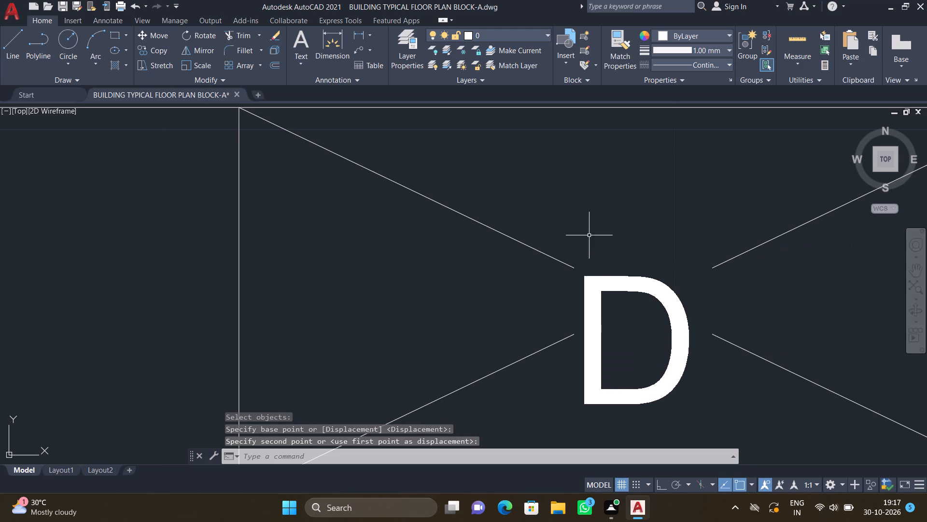
Move the D label in the small rectangular crossed duct up by about 0.7", centring it between the cut diagonals.
key("m")
key("Return")
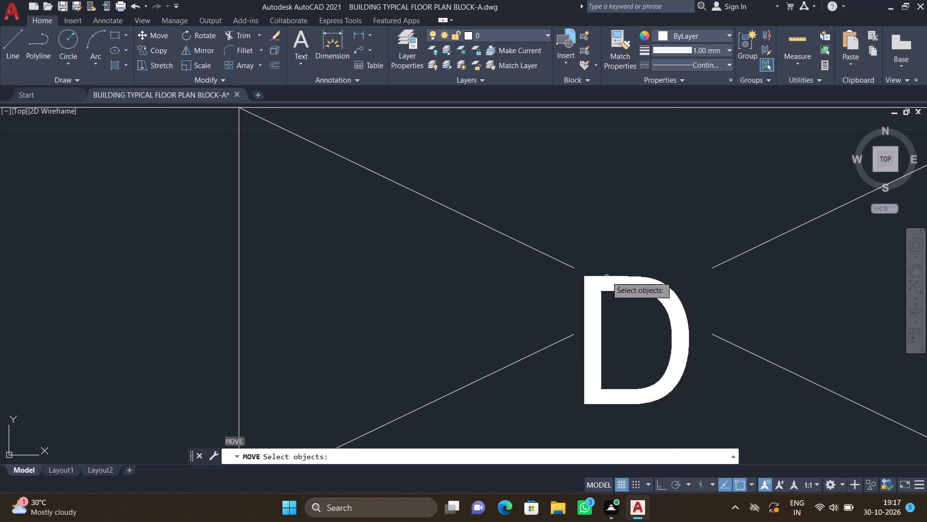
left_click(607, 277)
key("Return")
scroll(581, 274, "up", 1)
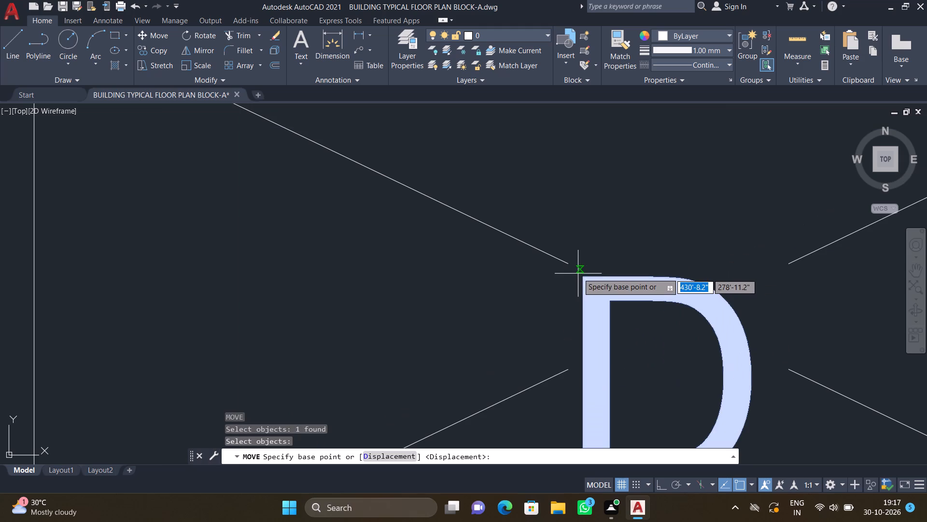
left_click(581, 278)
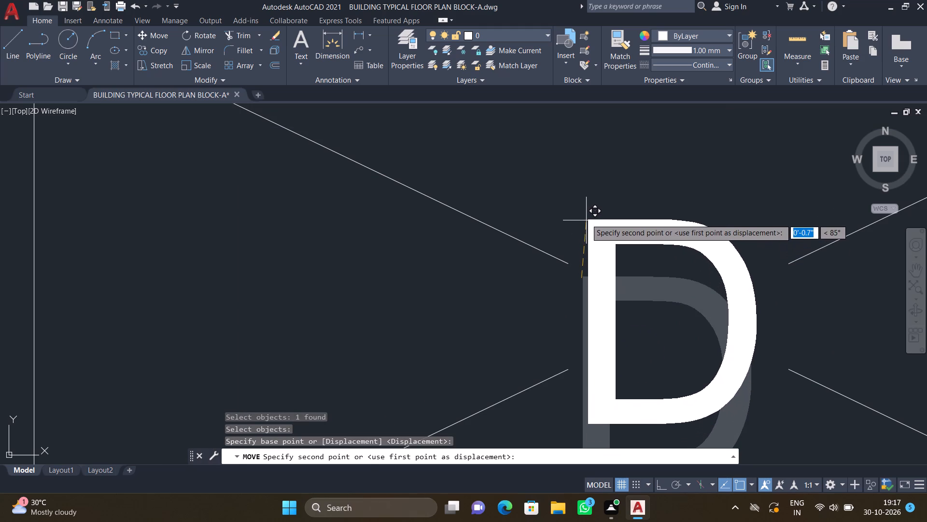
left_click(586, 215)
Add a multiline text label reading wm in the upper compartment along the utility's right-hand wall, and save the text.
scroll(608, 262, "down", 4)
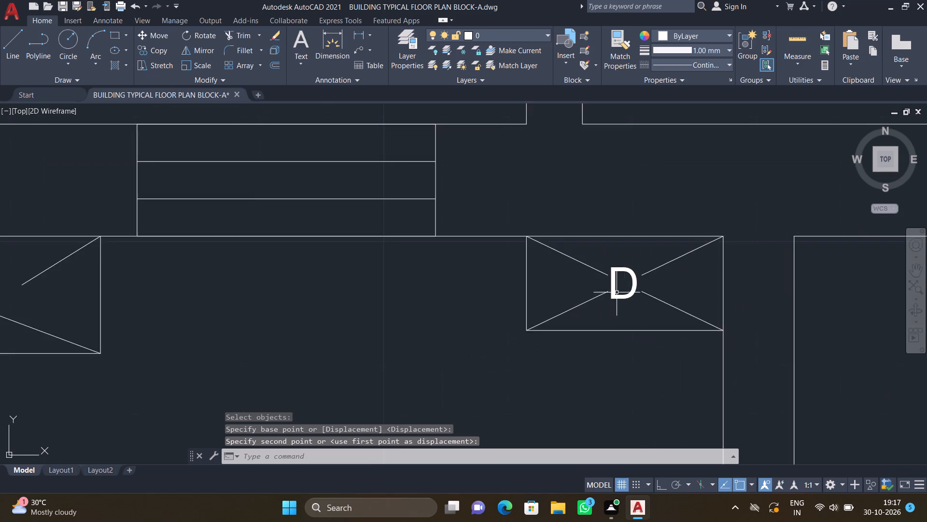
scroll(617, 296, "down", 1)
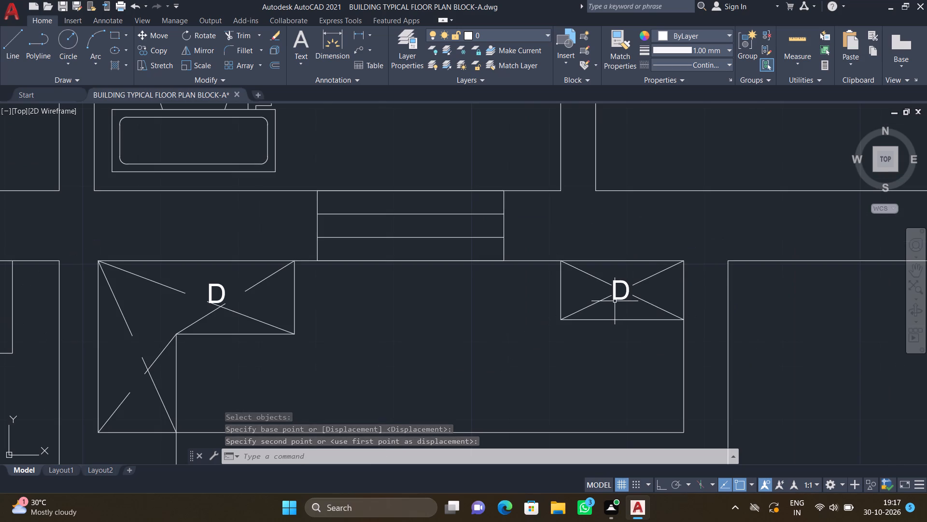
scroll(612, 301, "down", 3)
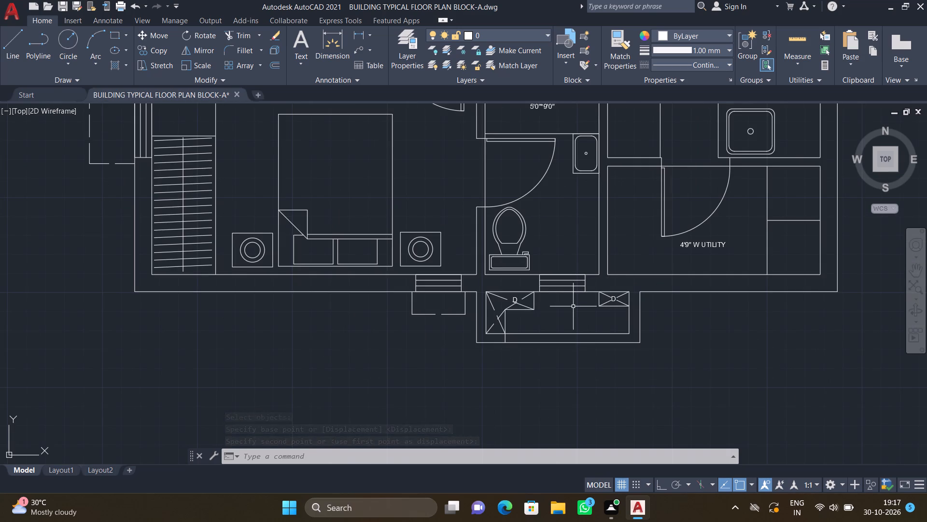
scroll(791, 192, "up", 1)
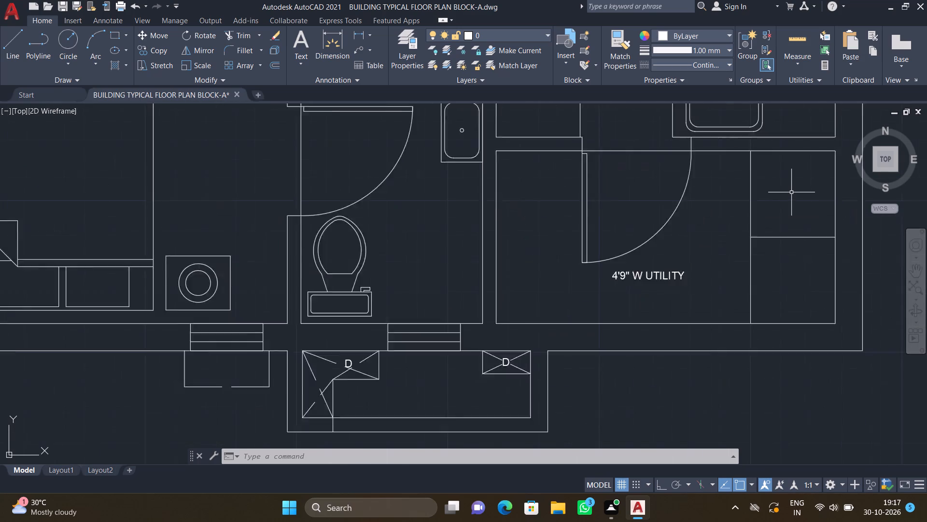
scroll(791, 192, "up", 1)
type("MT")
key("Return")
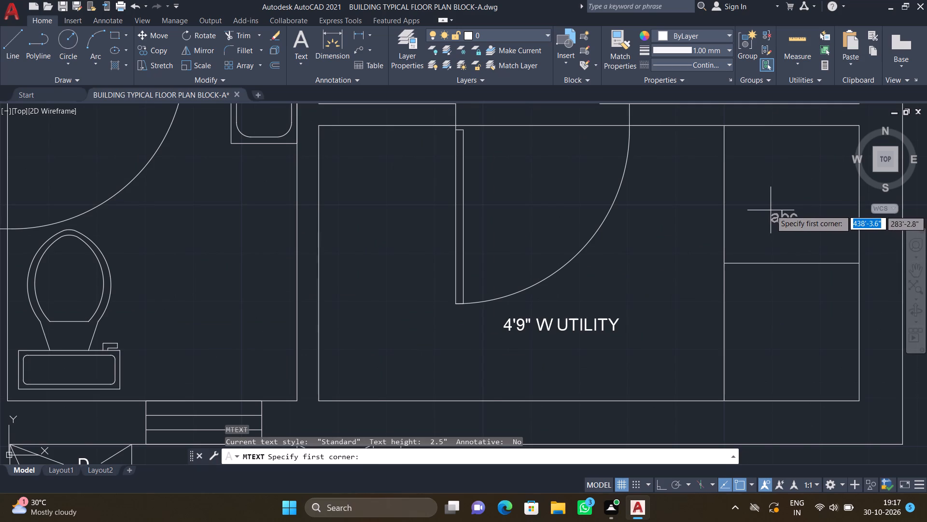
scroll(765, 196, "up", 1)
left_click(742, 170)
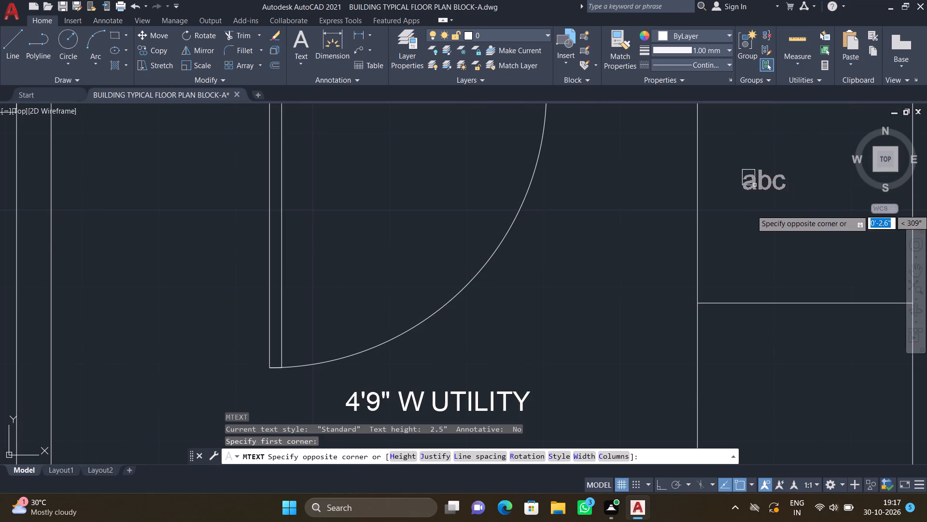
left_click(845, 240)
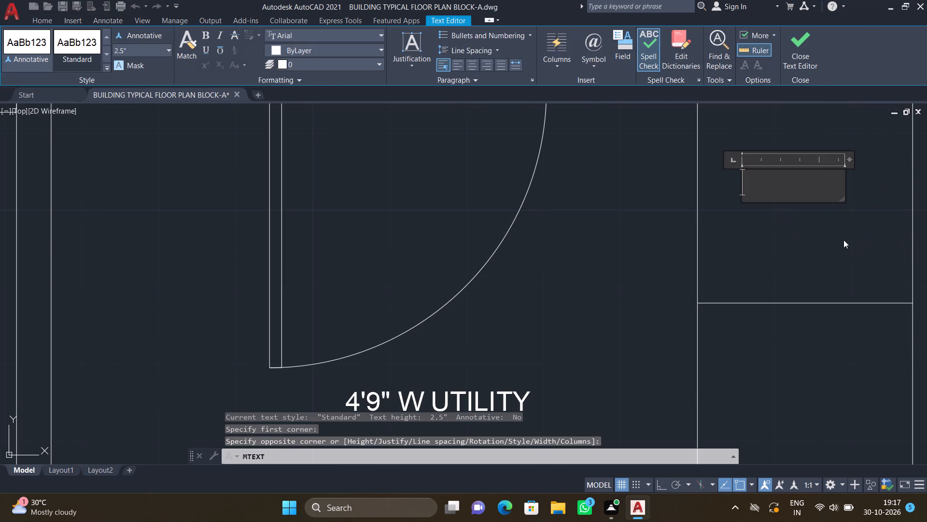
type("wm")
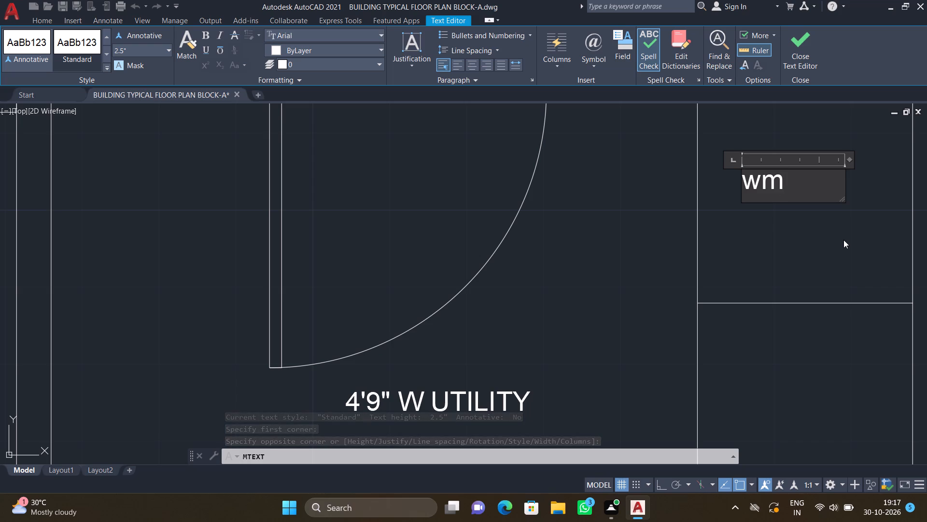
key("Return")
key("Escape")
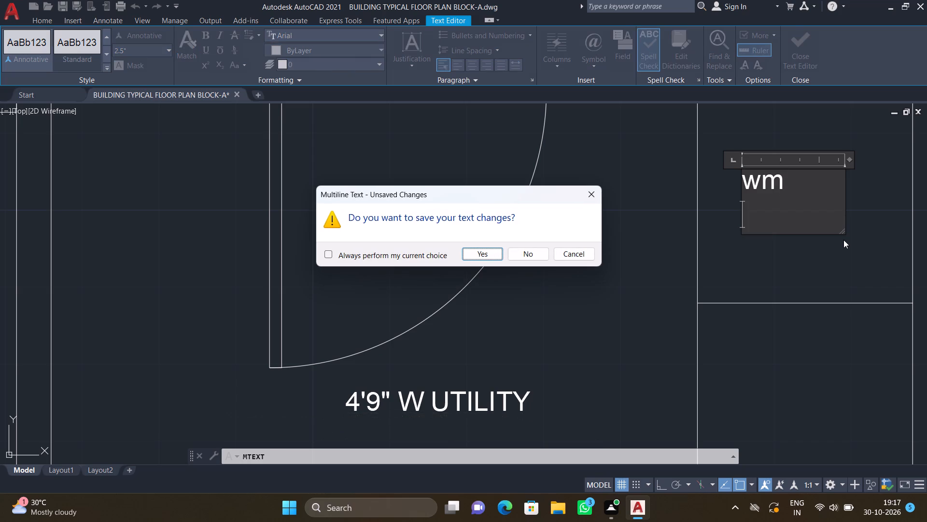
left_click(483, 256)
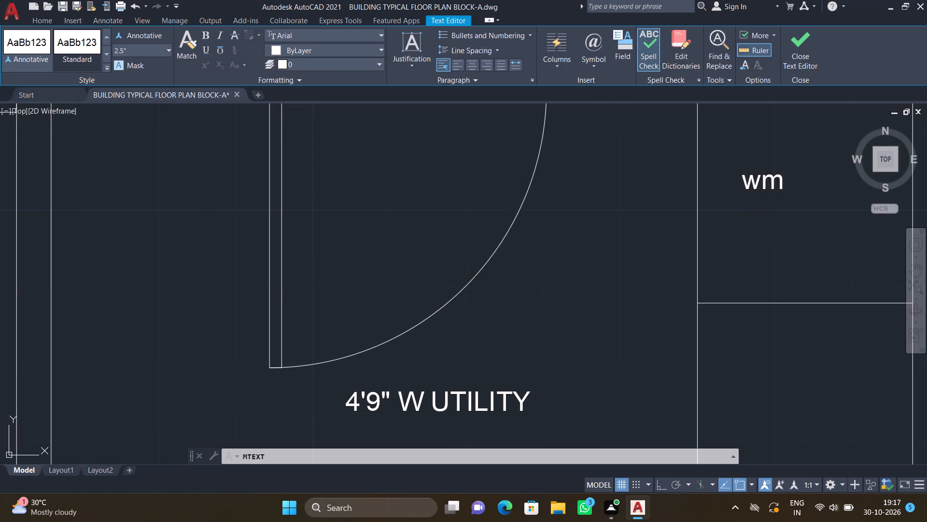
Move the wm label down and to the right, into the middle of the utility's upper compartment.
scroll(498, 254, "down", 2)
scroll(640, 226, "up", 2)
key("m")
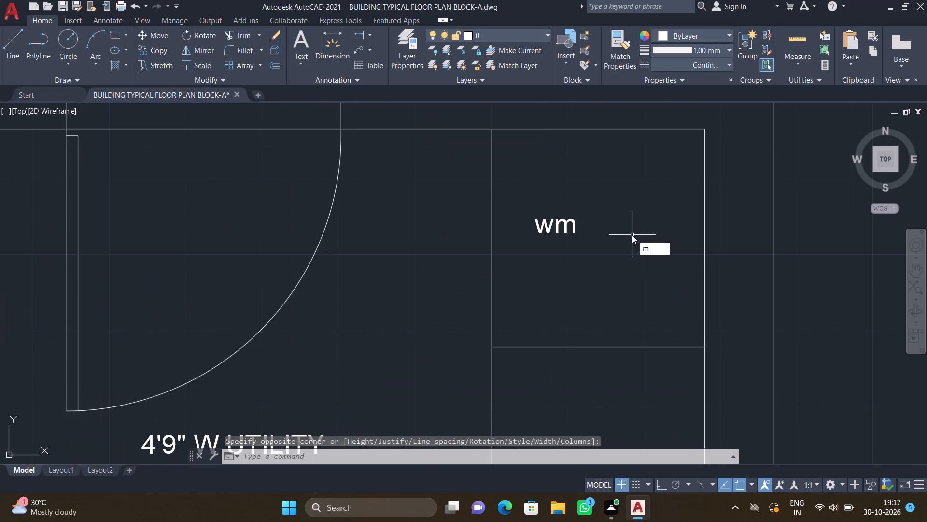
key("Return")
left_click(576, 229)
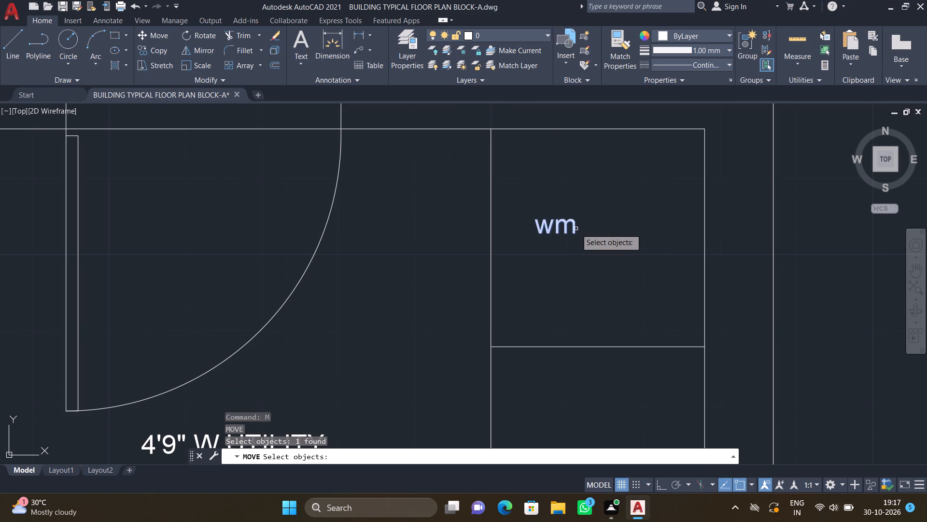
key("Return")
left_click(539, 231)
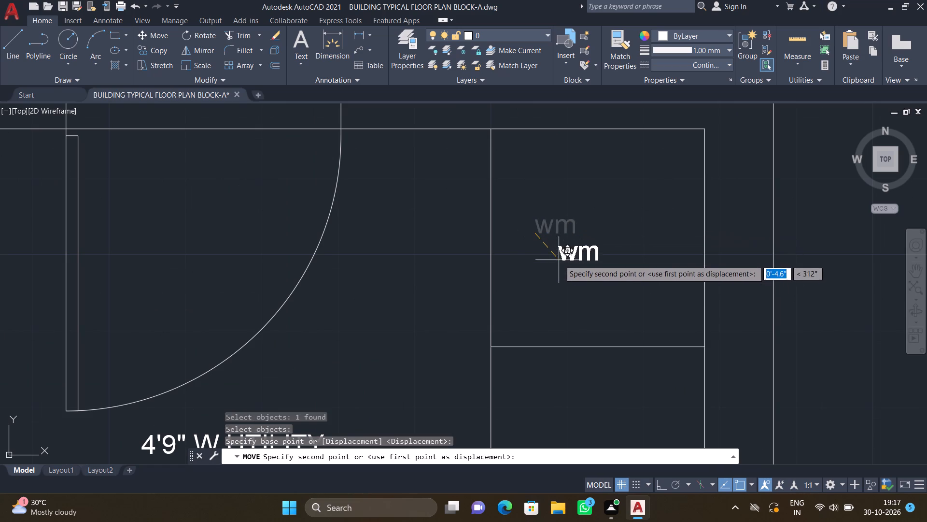
left_click(576, 258)
Add a multiline text label reading dw in the utility's lower compartment below the wm one, and save the text.
scroll(596, 303, "down", 2)
middle_click(596, 251)
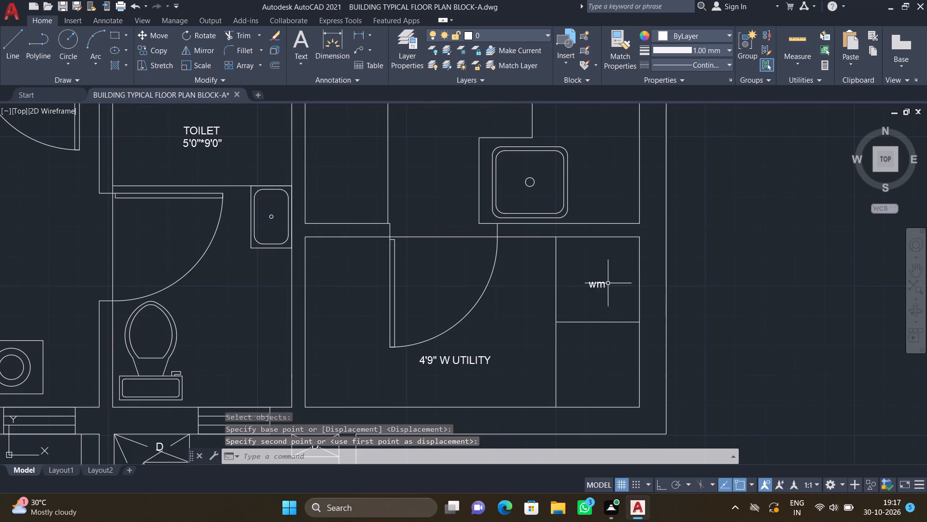
scroll(598, 375, "up", 1)
type("mt")
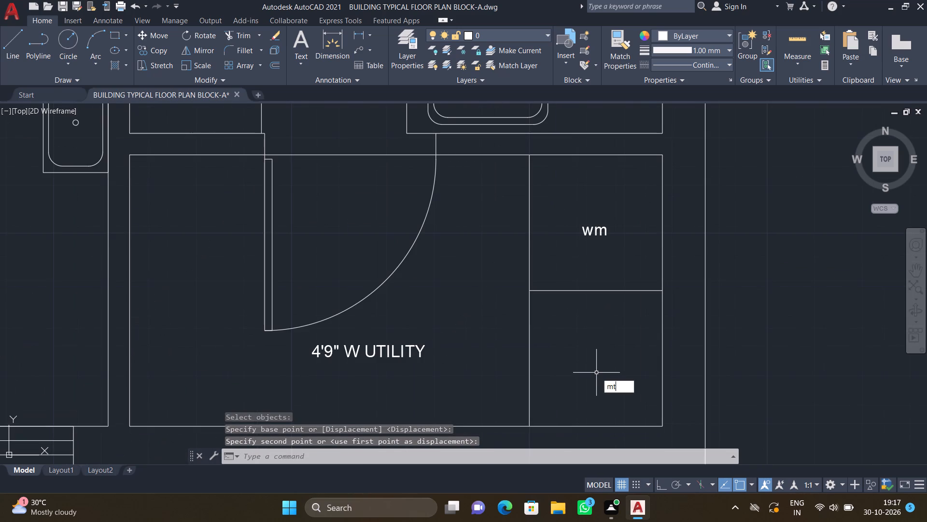
key("Return")
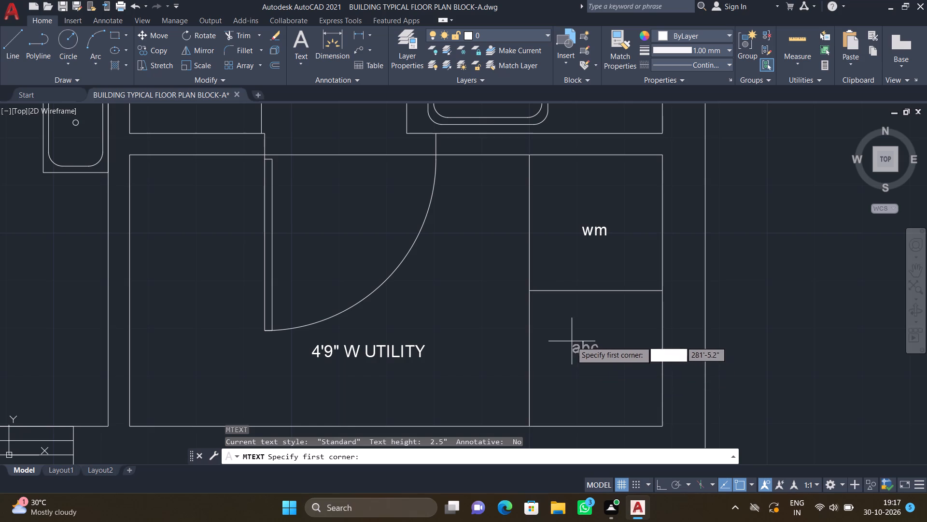
left_click_drag(571, 341, 577, 349)
left_click(632, 382)
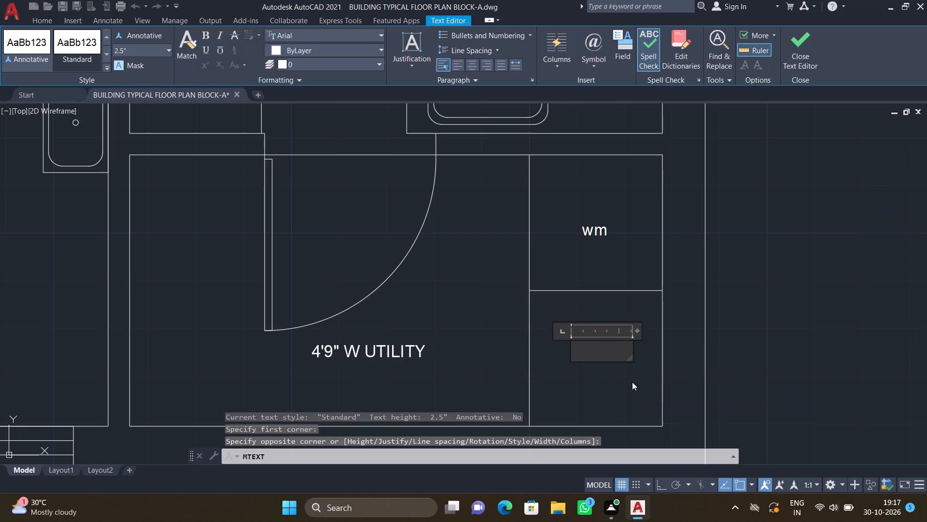
type("dw")
key("Return")
key("Escape")
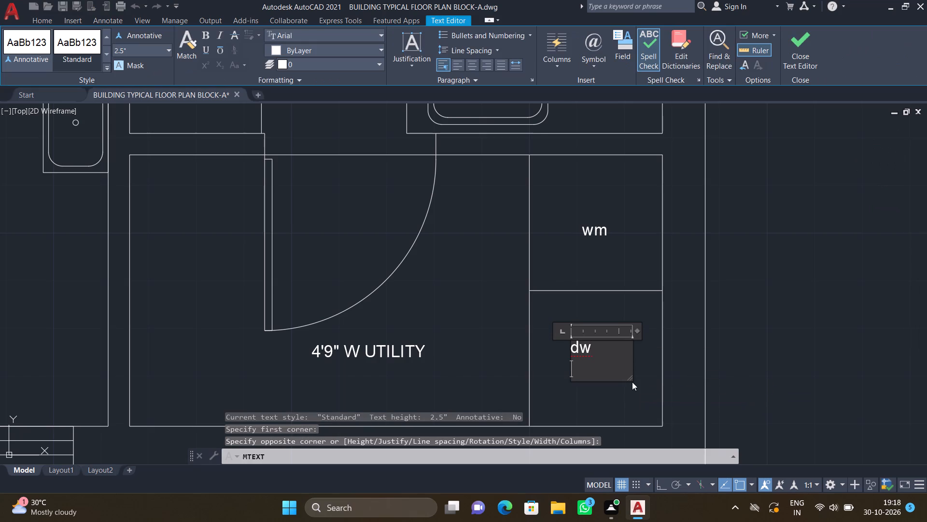
left_click(479, 253)
Move the dw label to the right and slightly down, into the middle of the utility's lower compartment.
scroll(479, 253, "up", 1)
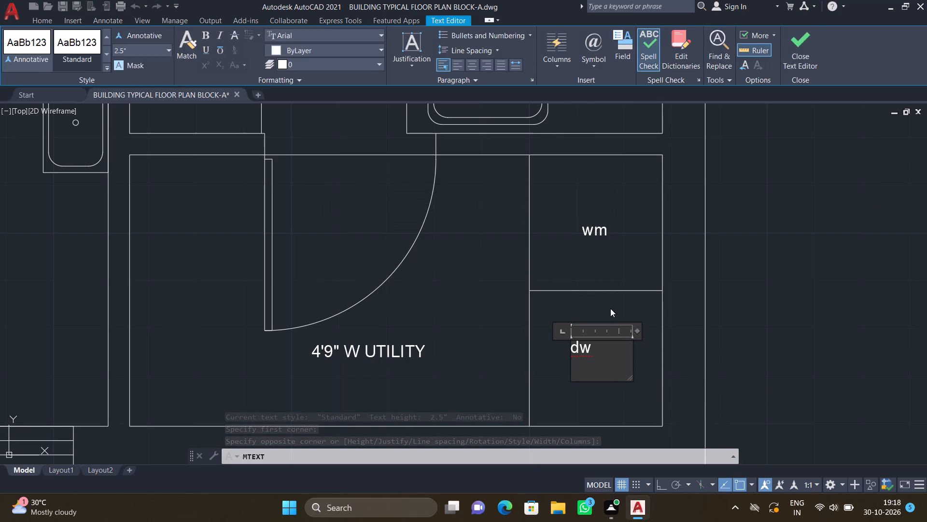
scroll(602, 351, "up", 1)
key("m")
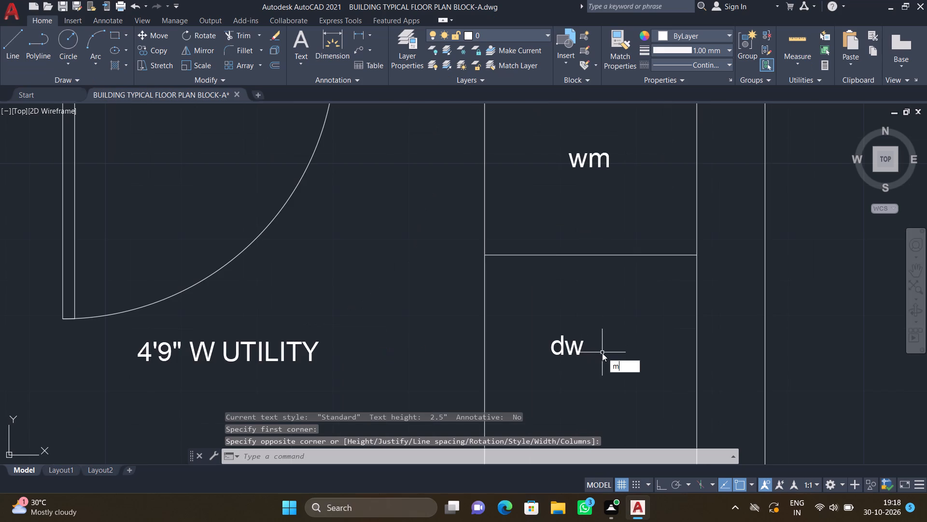
key("Return")
left_click(584, 346)
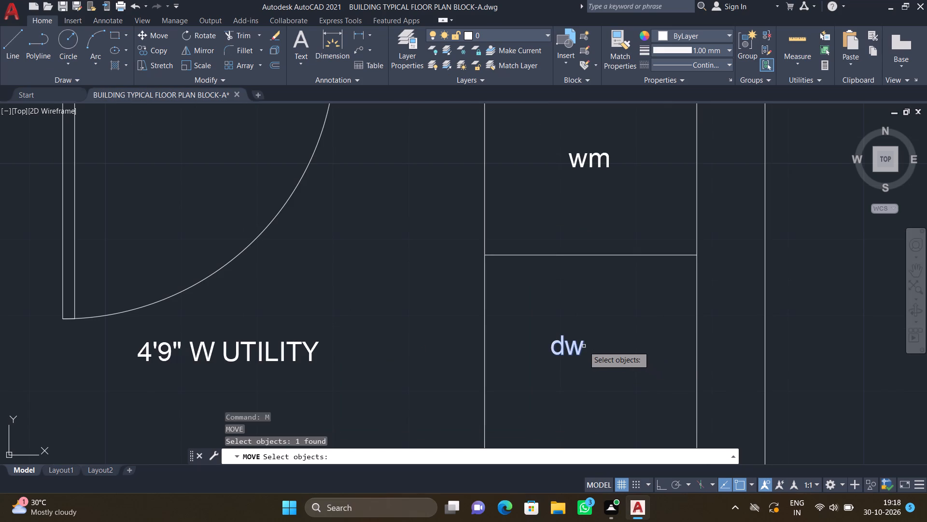
key("Return")
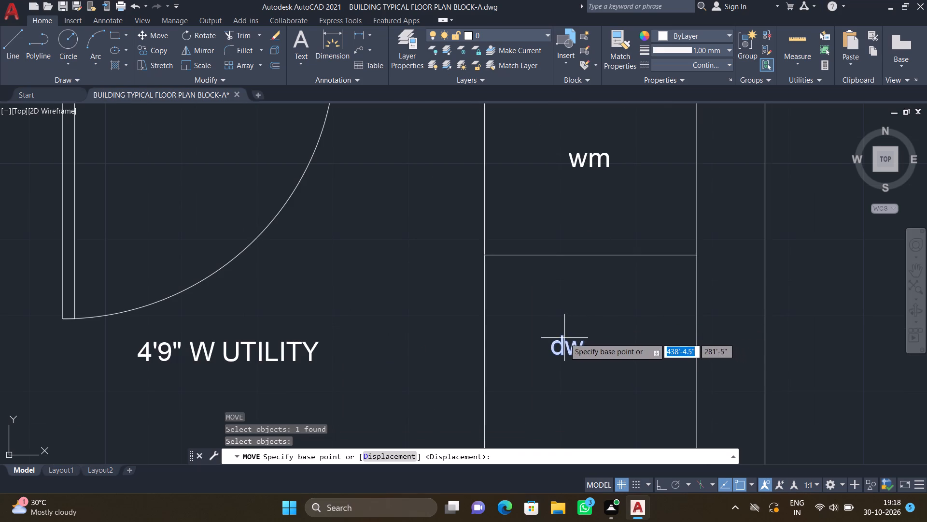
left_click(564, 338)
left_click(592, 344)
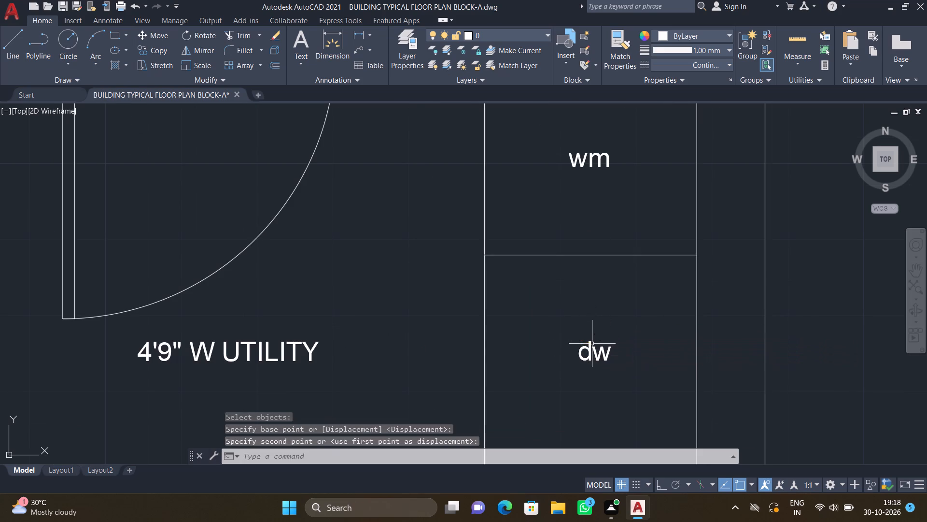
Save the Block-A typical floor plan drawing after looking over the labelled flat.
scroll(577, 335, "down", 5)
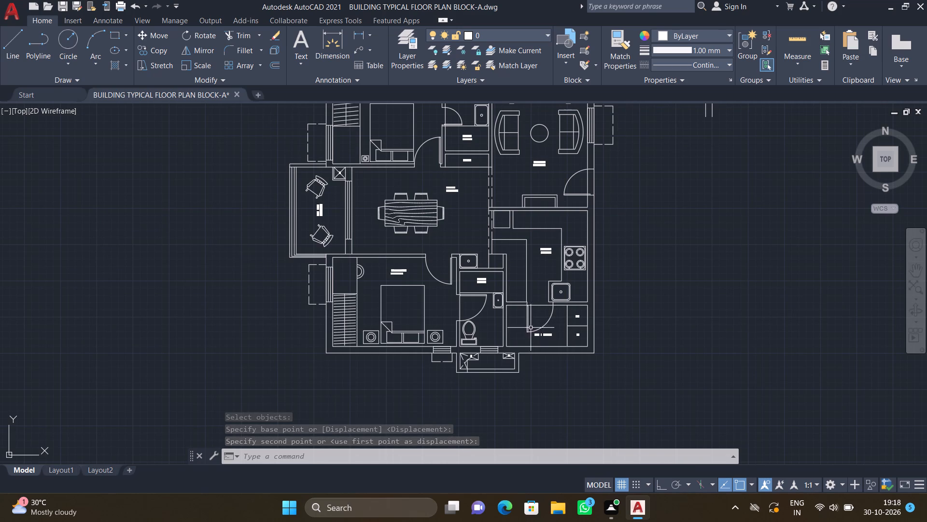
scroll(491, 322, "down", 1)
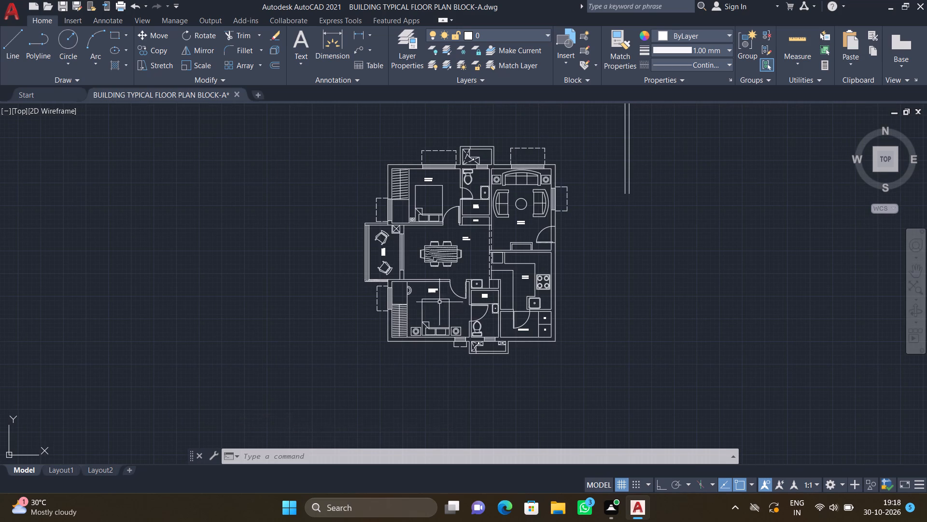
scroll(384, 224, "up", 3)
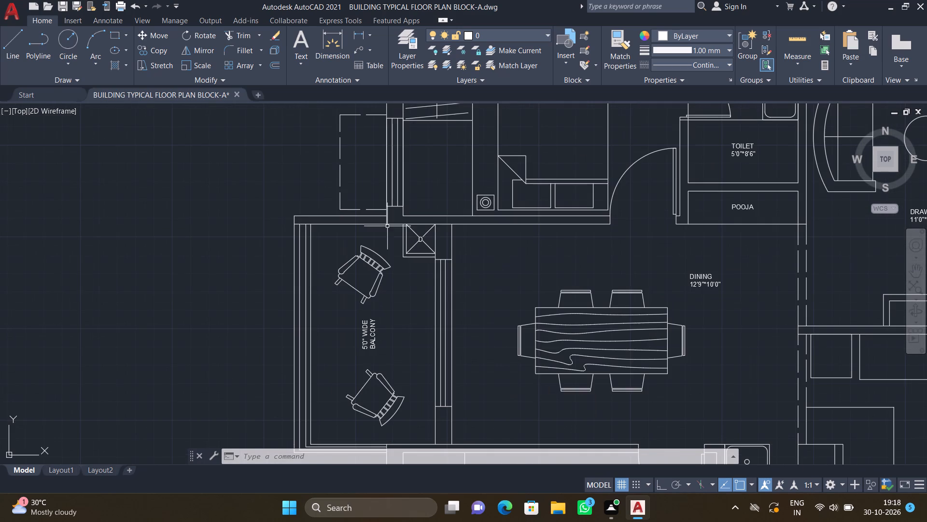
scroll(520, 276, "down", 2)
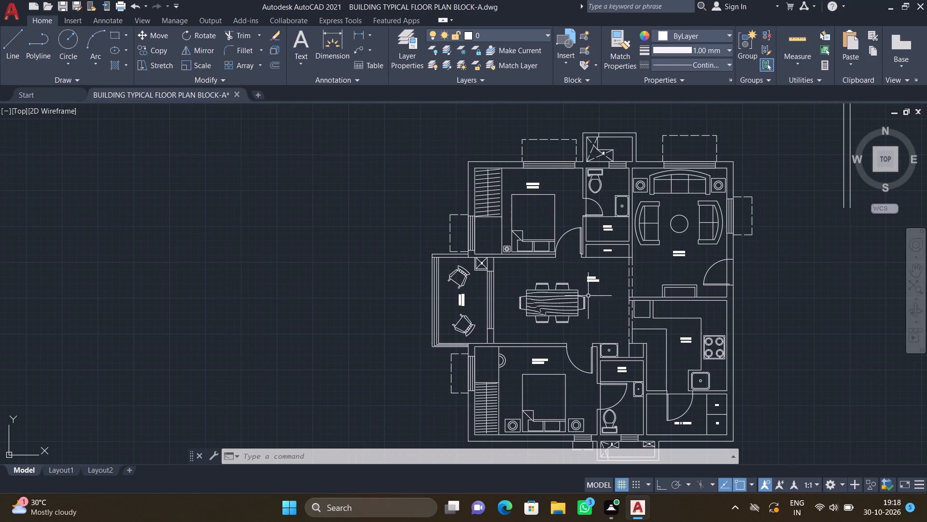
scroll(622, 275, "down", 2)
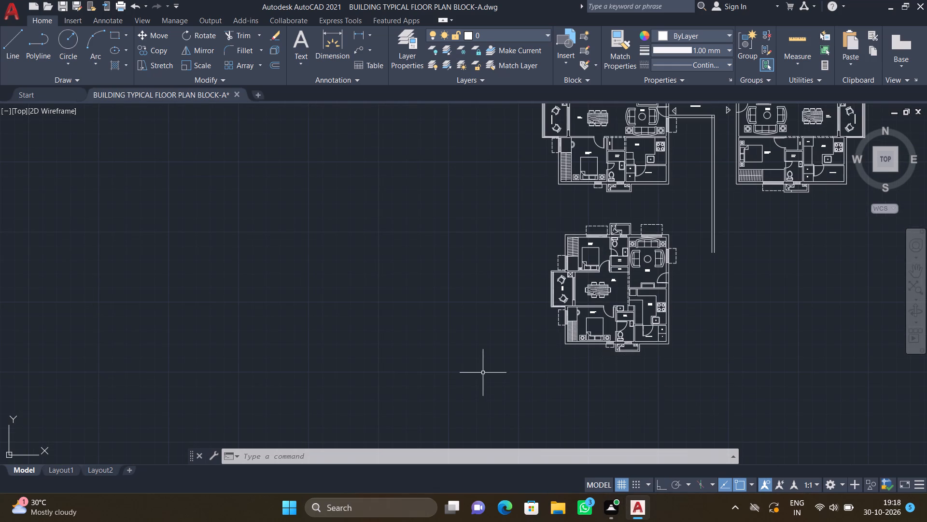
key("ctrl+s")
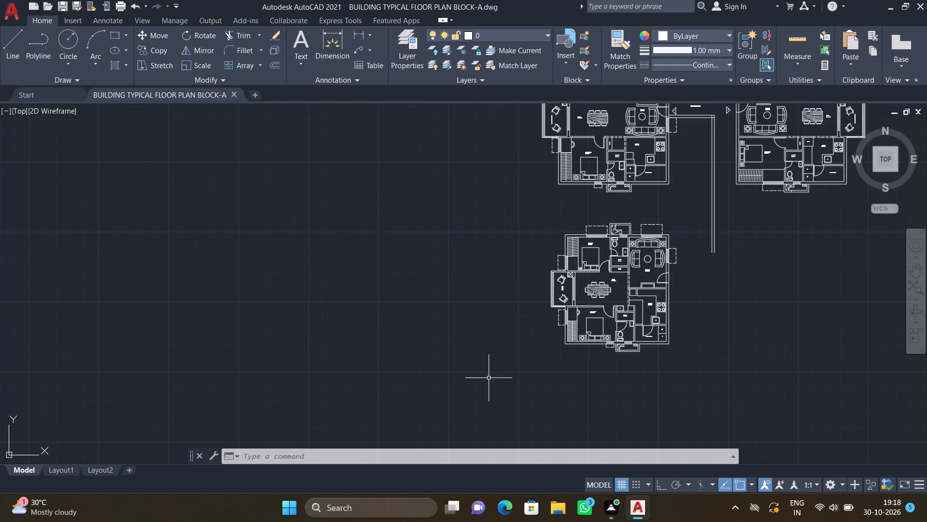
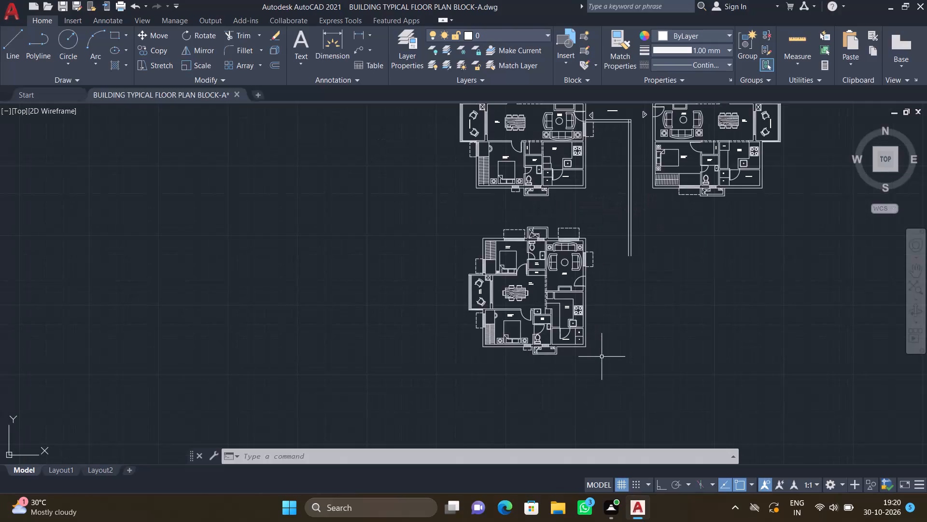
Draw a line from the inner corridor wall line's lower end down about 4'-2" and across to the lower flat's drawing room outer wall.
scroll(609, 333, "up", 1)
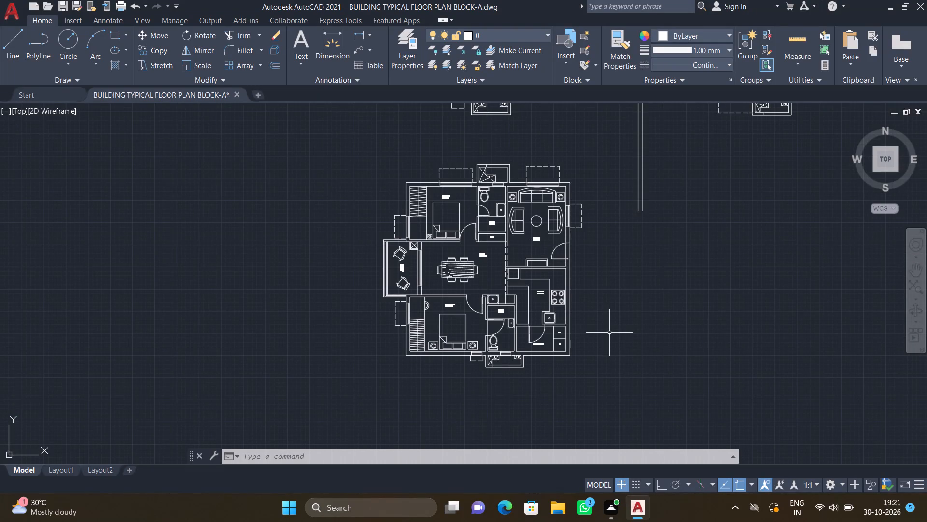
scroll(445, 186, "up", 2)
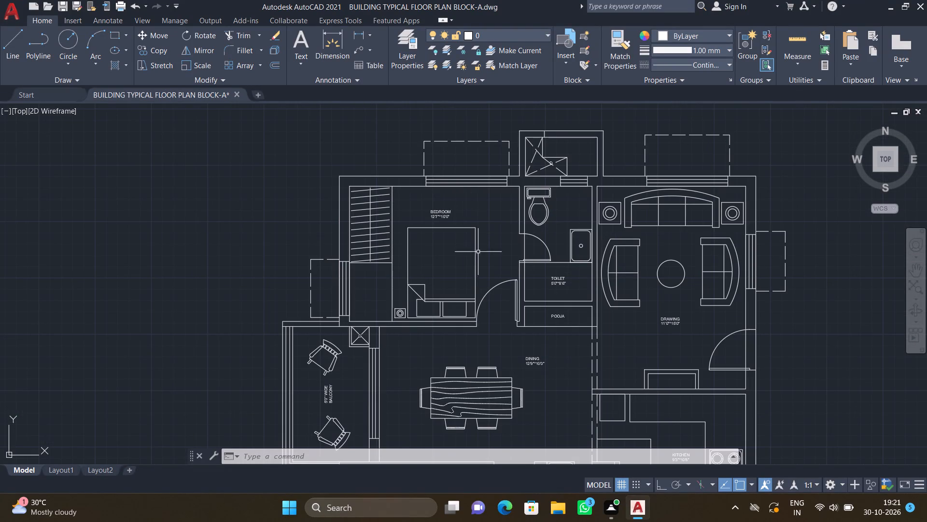
scroll(487, 263, "down", 3)
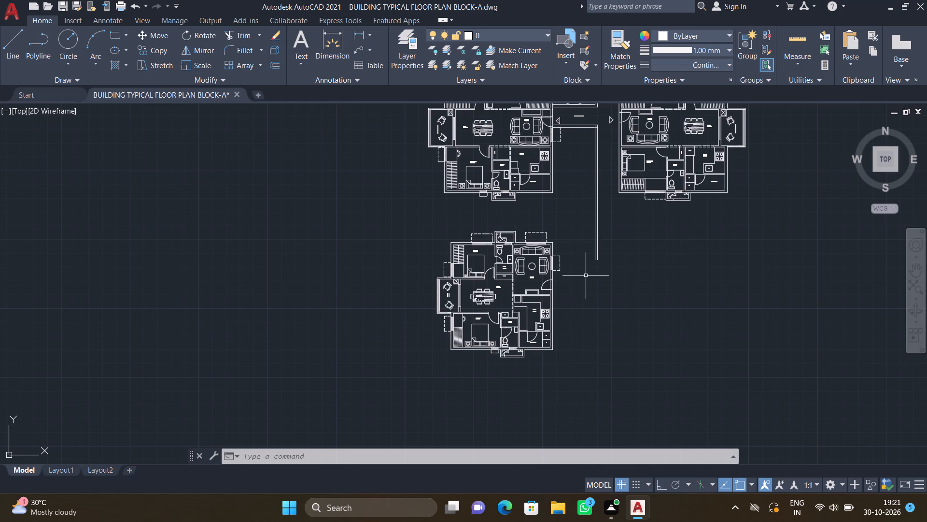
scroll(587, 271, "up", 2)
key("l")
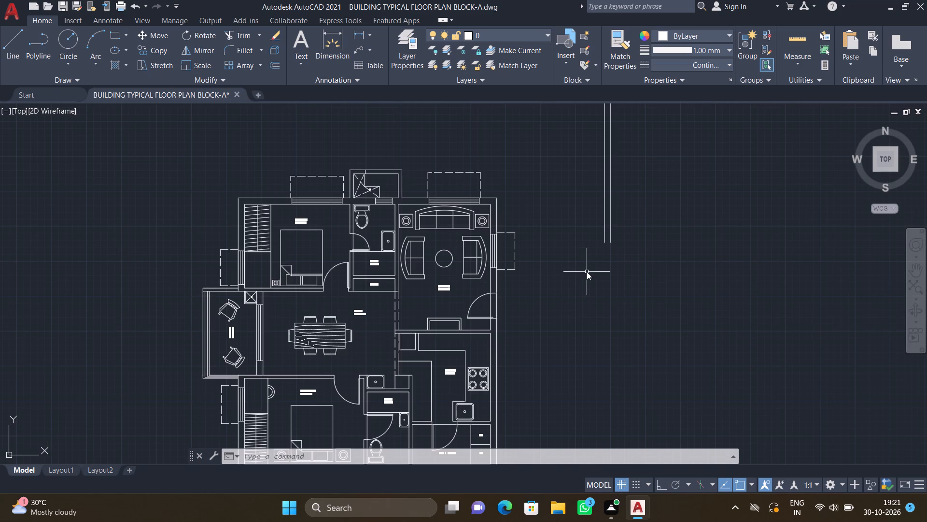
key("Return")
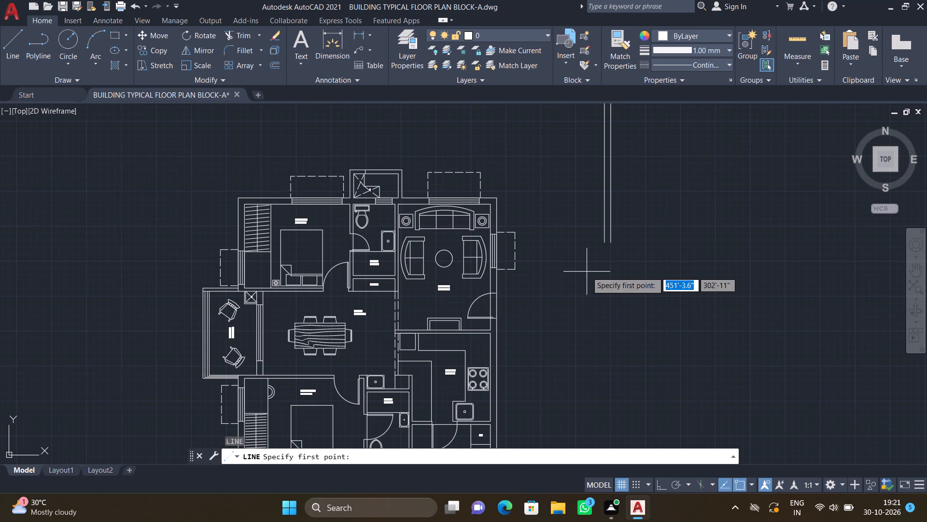
scroll(598, 249, "up", 2)
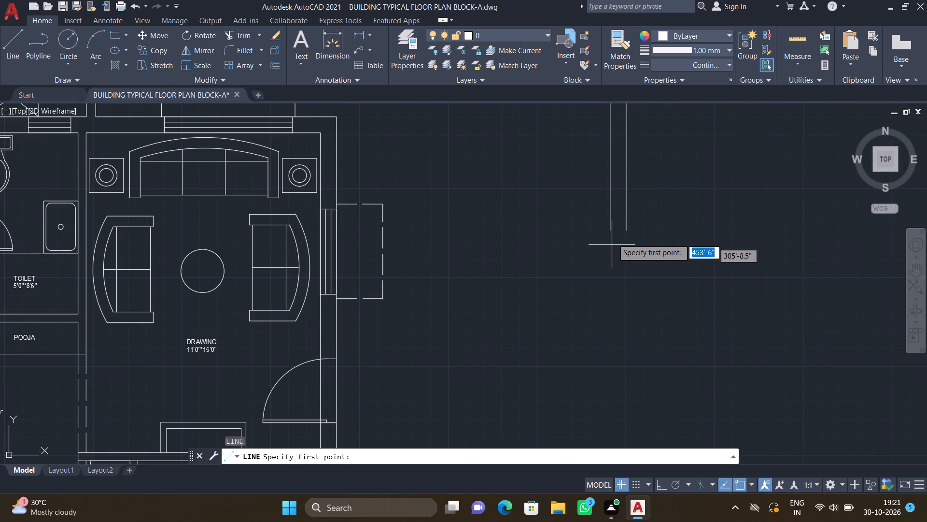
left_click_drag(609, 229, 611, 236)
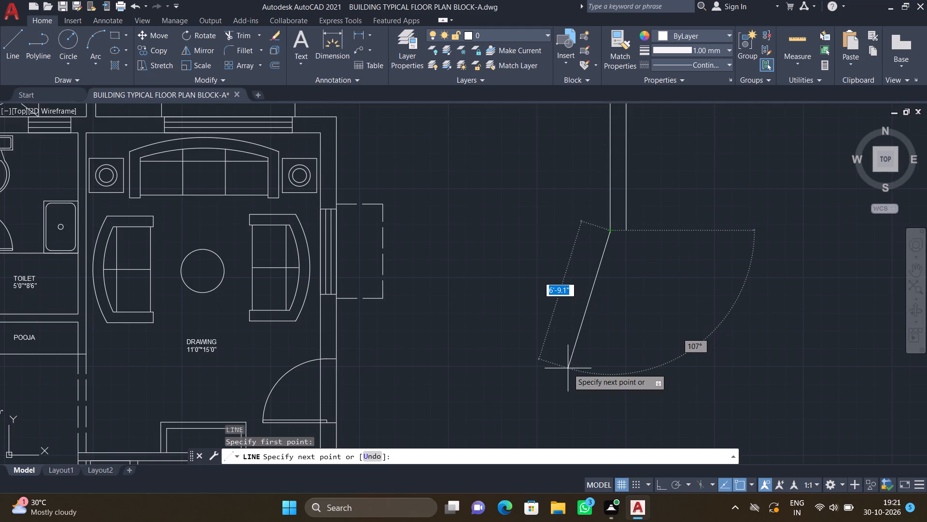
key("F8")
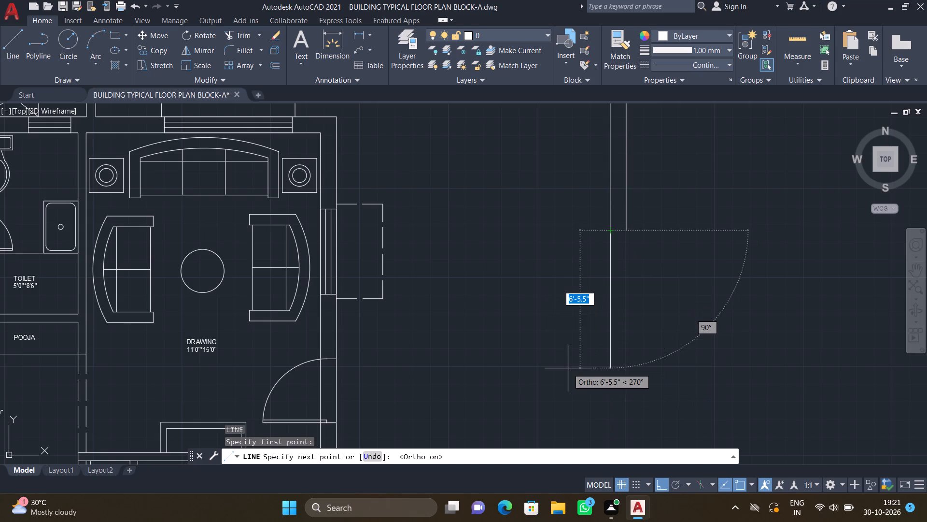
scroll(568, 368, "down", 3)
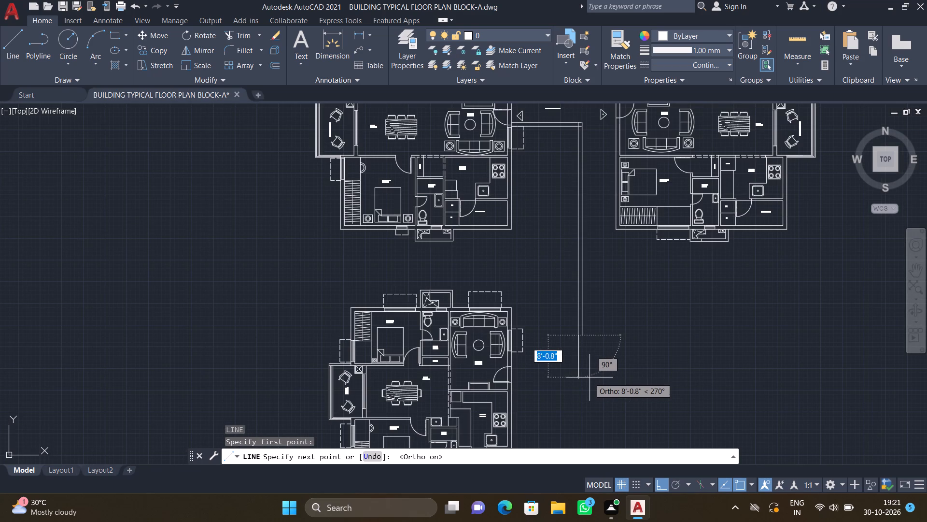
scroll(590, 372, "up", 1)
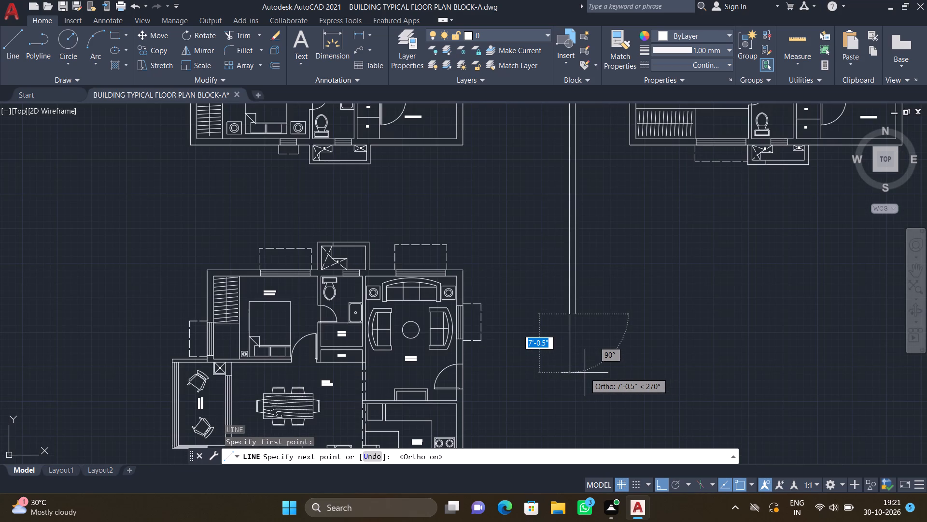
scroll(579, 349, "up", 2)
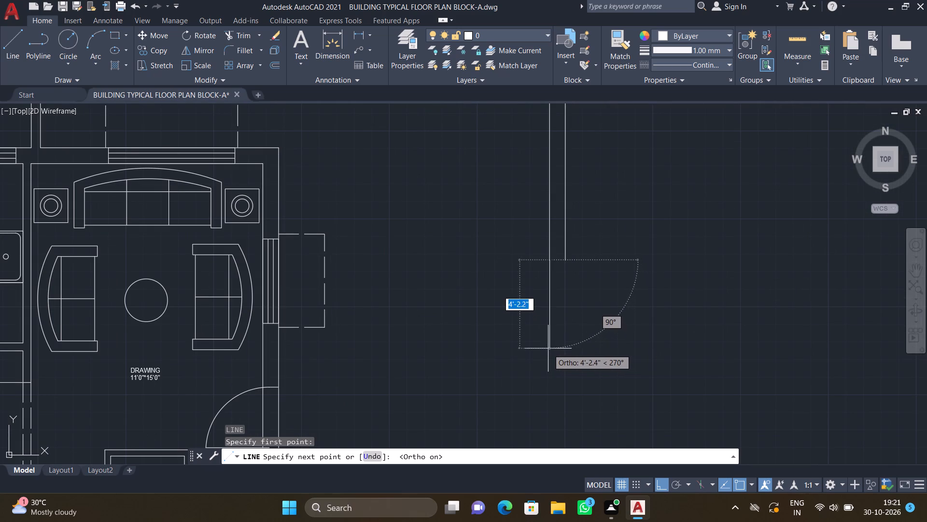
left_click(549, 348)
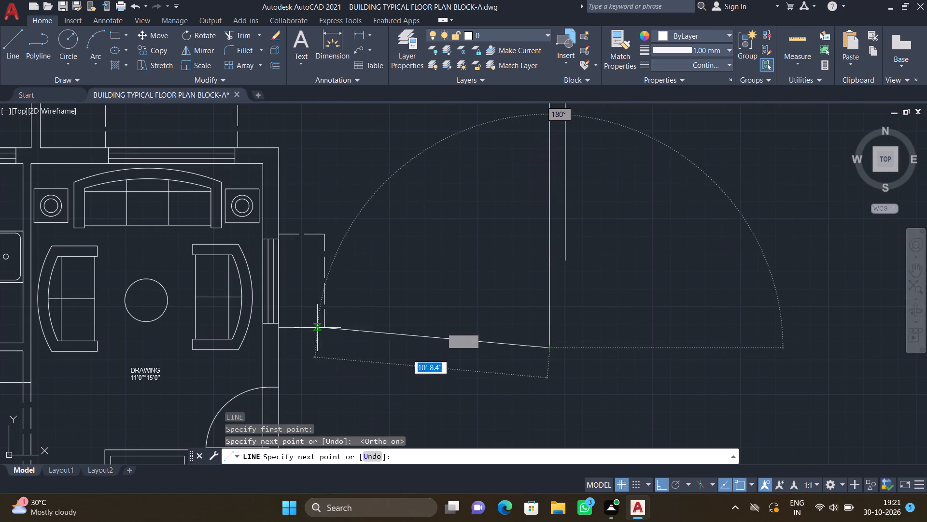
scroll(273, 357, "up", 1)
left_click(278, 342)
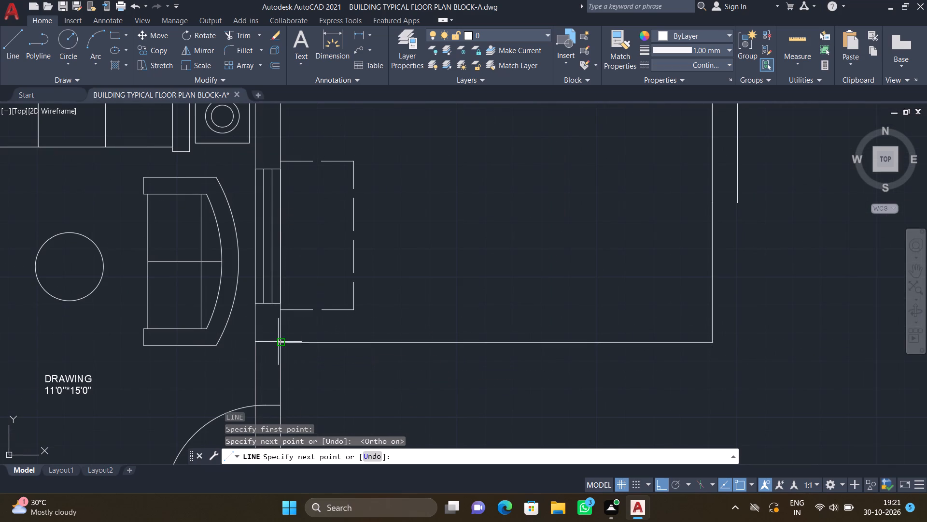
key("Return")
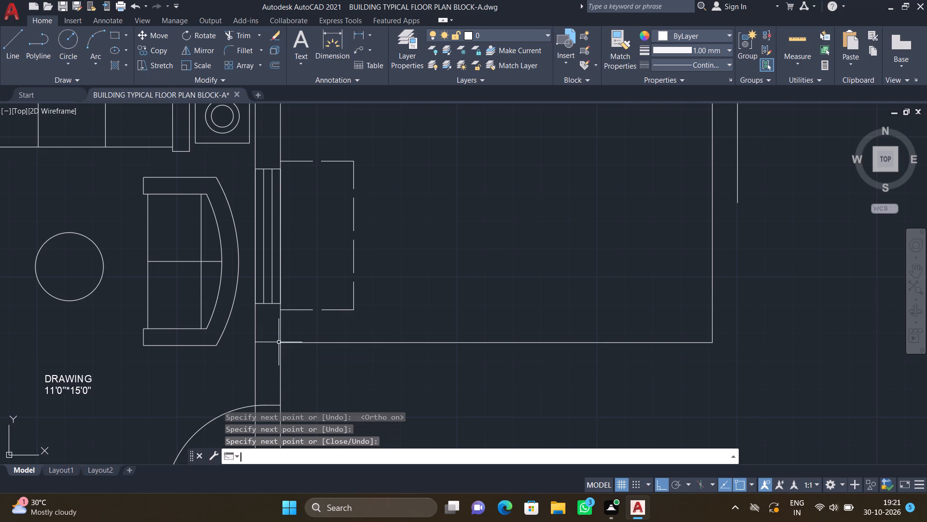
Offset the new horizontal wall line 9" downward to form the wall's second face.
scroll(308, 377, "down", 3)
scroll(385, 392, "up", 2)
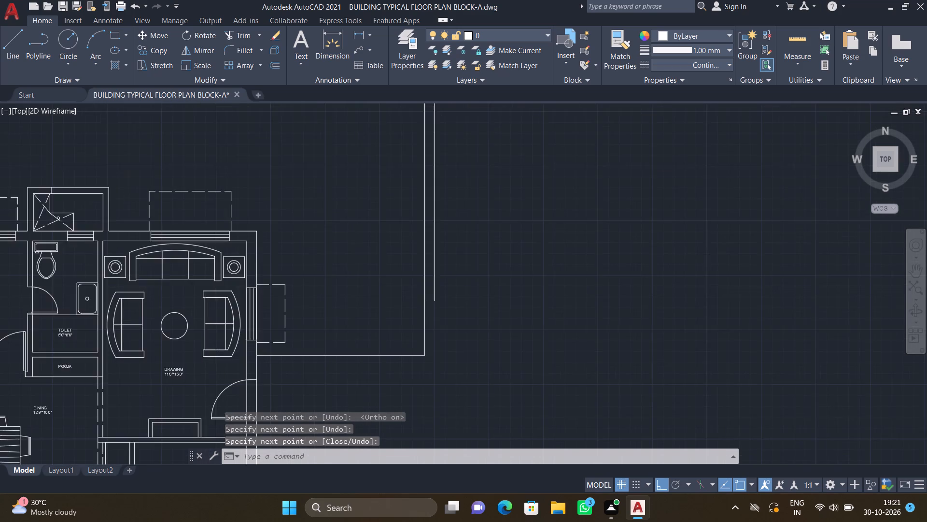
key("o")
key("Return")
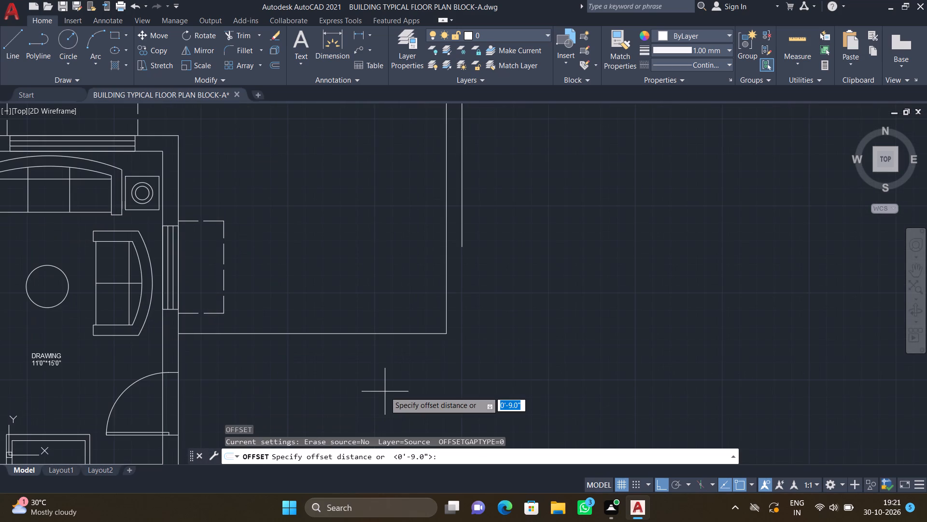
type("9\"")
key("Return")
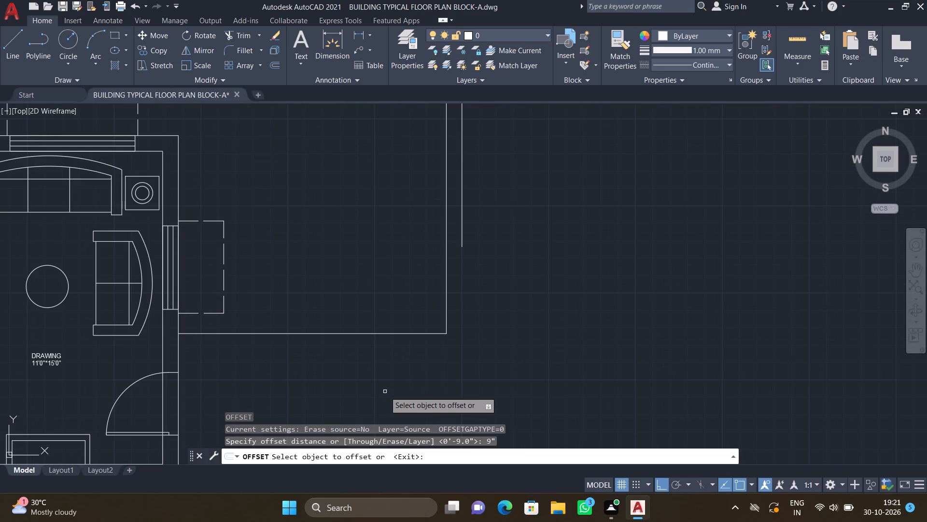
left_click(360, 333)
left_click(372, 366)
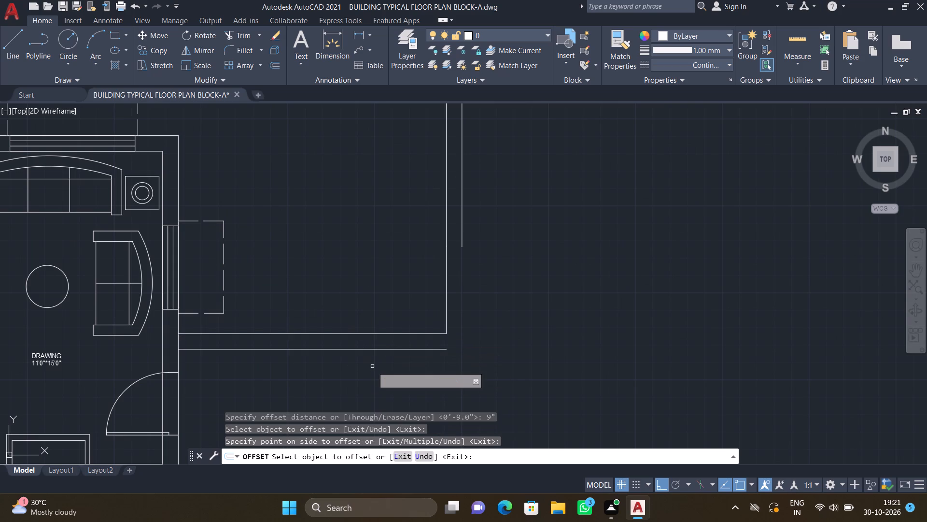
key("Return")
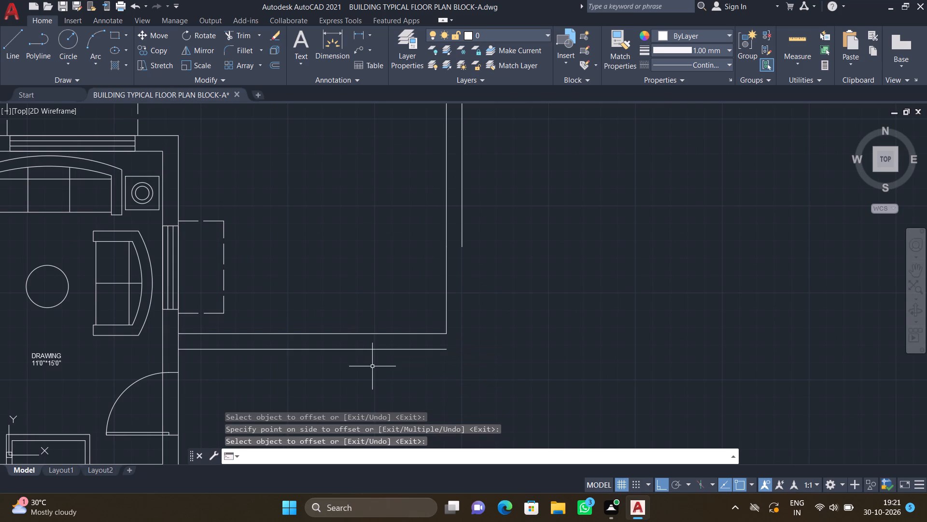
Draw a vertical line from the outer corridor wall line's lower end down about 4'-11", level with the offset line.
key("l")
key("Return")
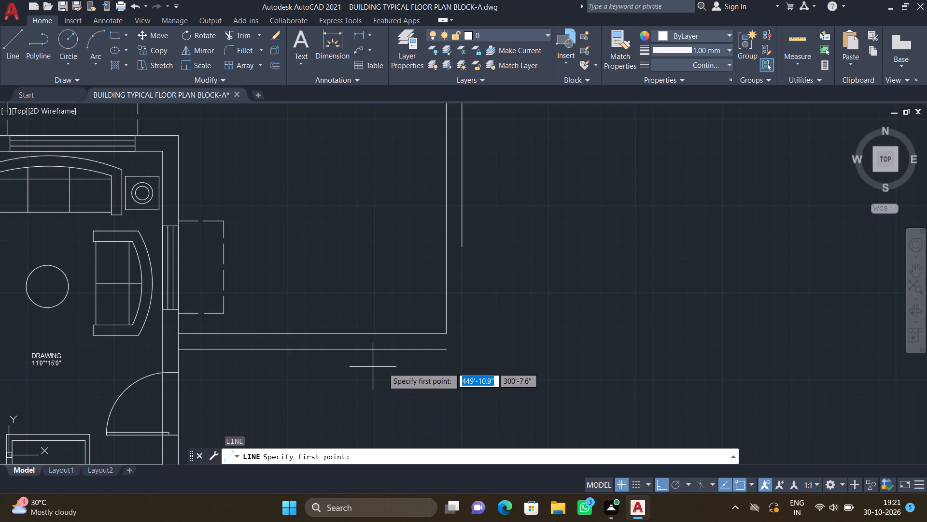
scroll(470, 268, "up", 2)
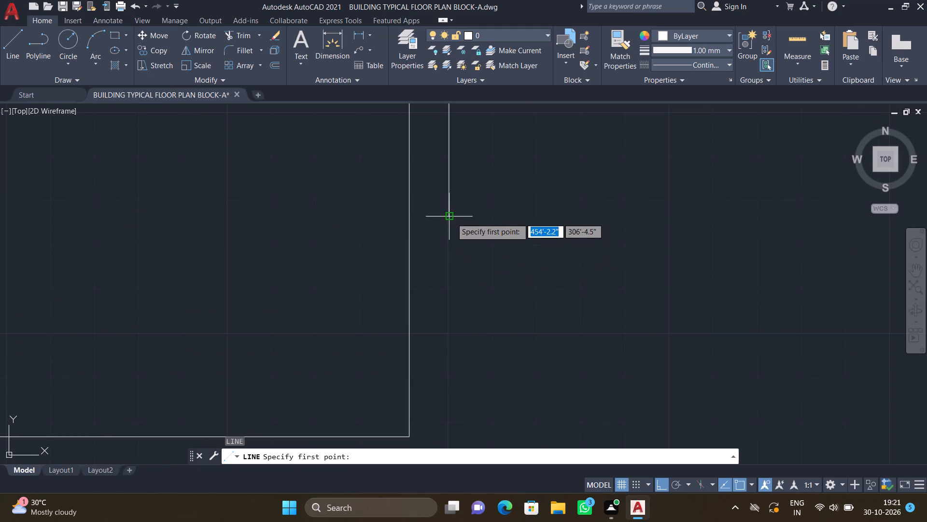
left_click(451, 216)
scroll(456, 315, "down", 2)
scroll(464, 371, "up", 2)
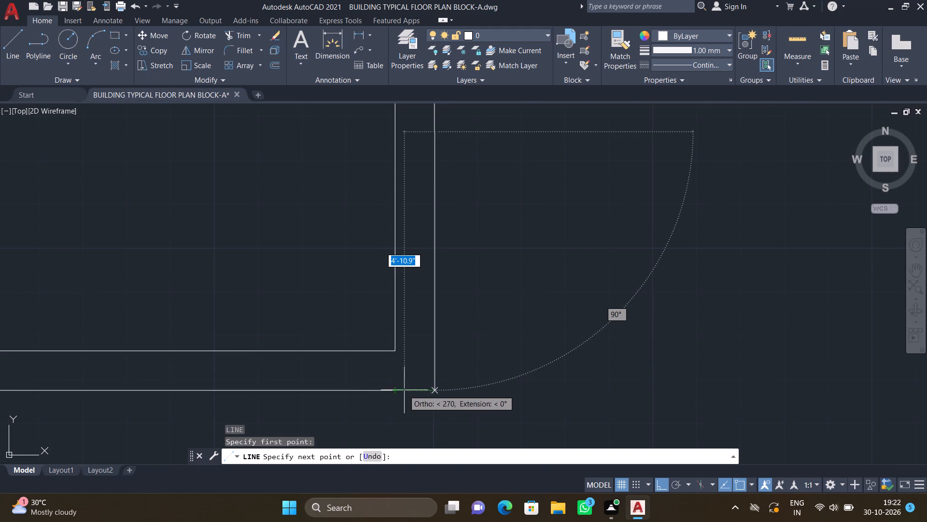
left_click(435, 391)
scroll(416, 398, "up", 1)
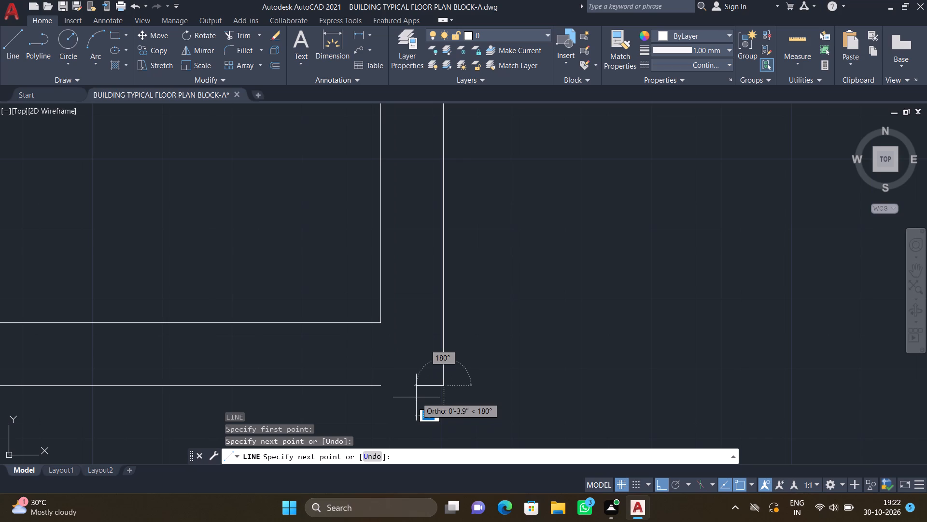
key("Return")
Extend the offset horizontal line to the outer vertical wall line, closing the wall corner.
type("ex")
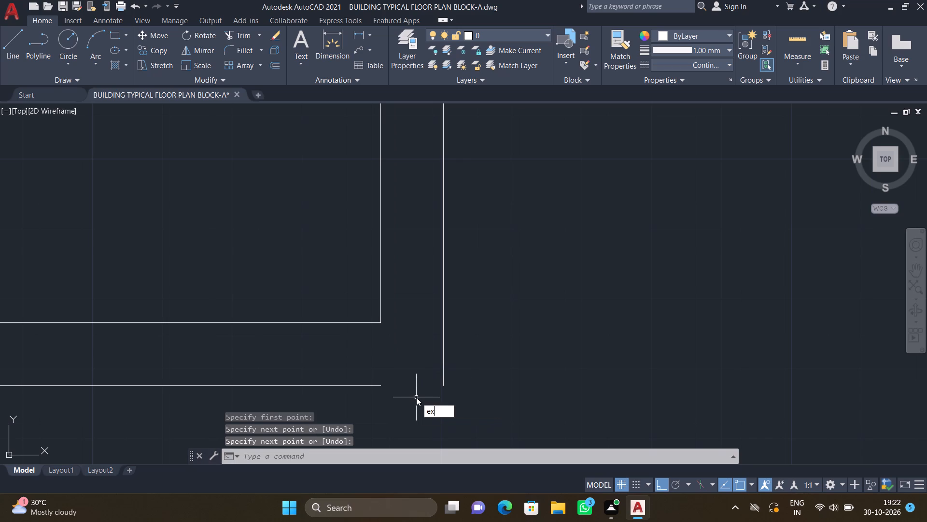
key("Return")
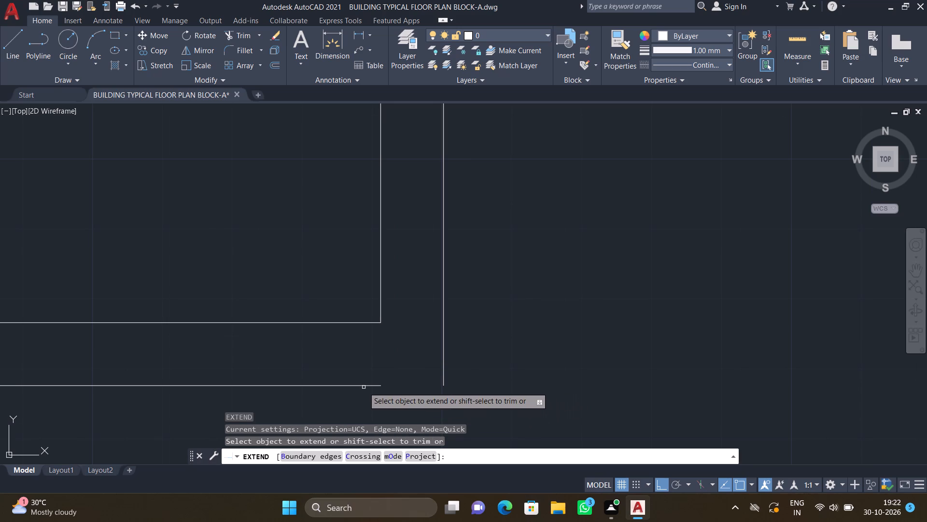
left_click(369, 386)
key("Return")
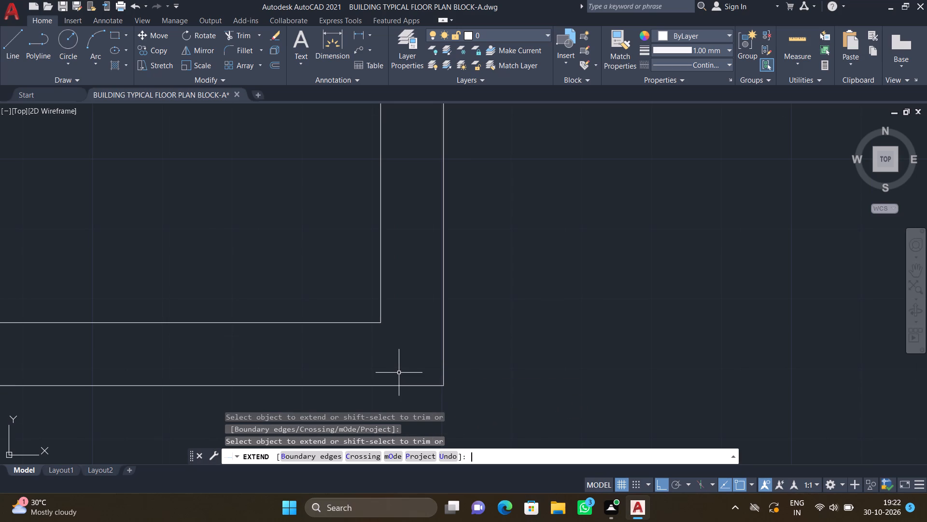
With Ortho off, draw a diagonal line about 17' long from the open space's upper-left inner corner down toward its centre.
scroll(401, 373, "down", 3)
scroll(344, 363, "down", 2)
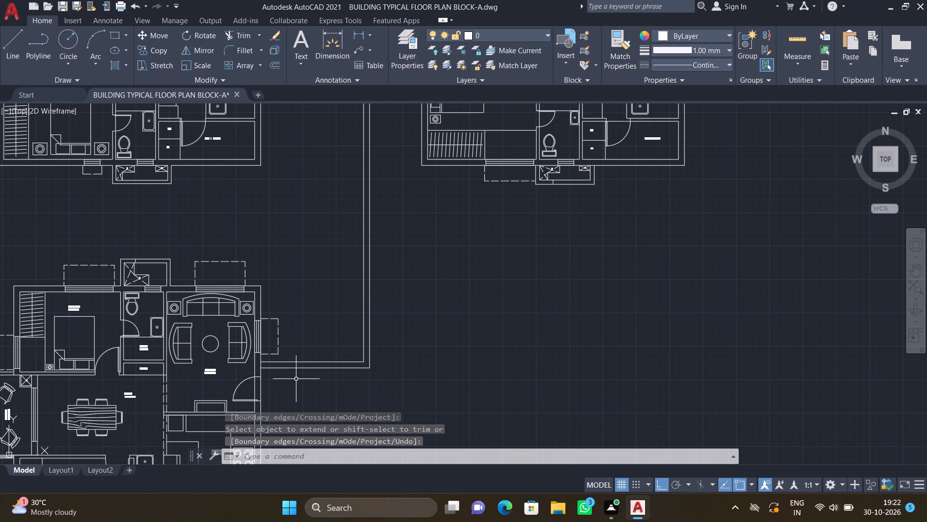
scroll(295, 344, "down", 1)
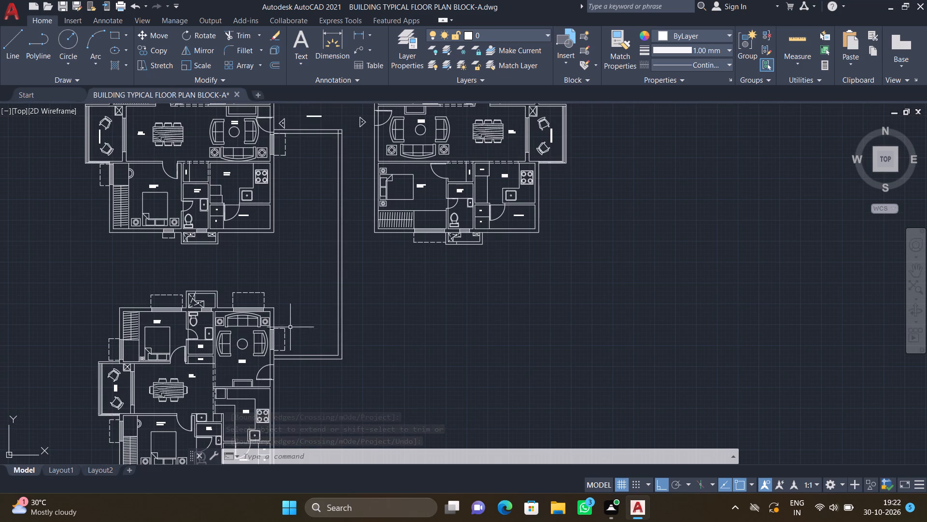
scroll(325, 290, "down", 1)
scroll(302, 196, "up", 2)
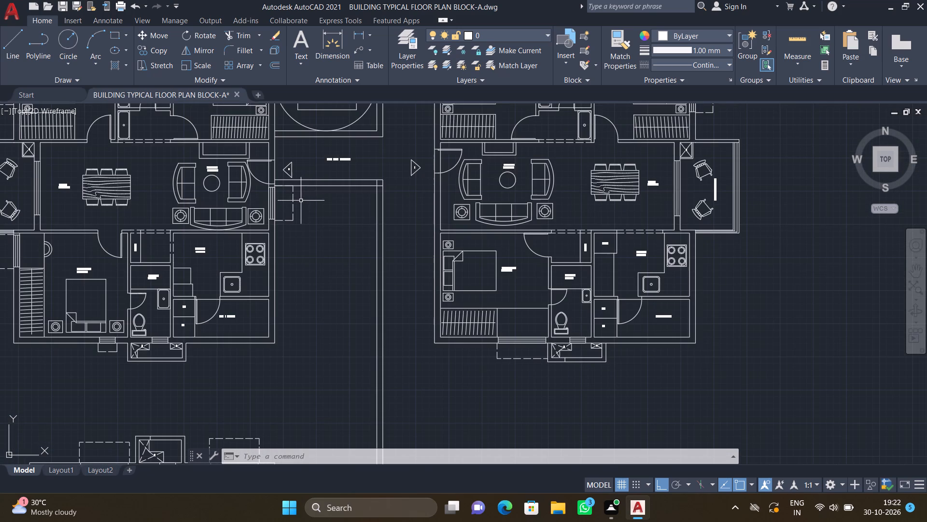
key("F8")
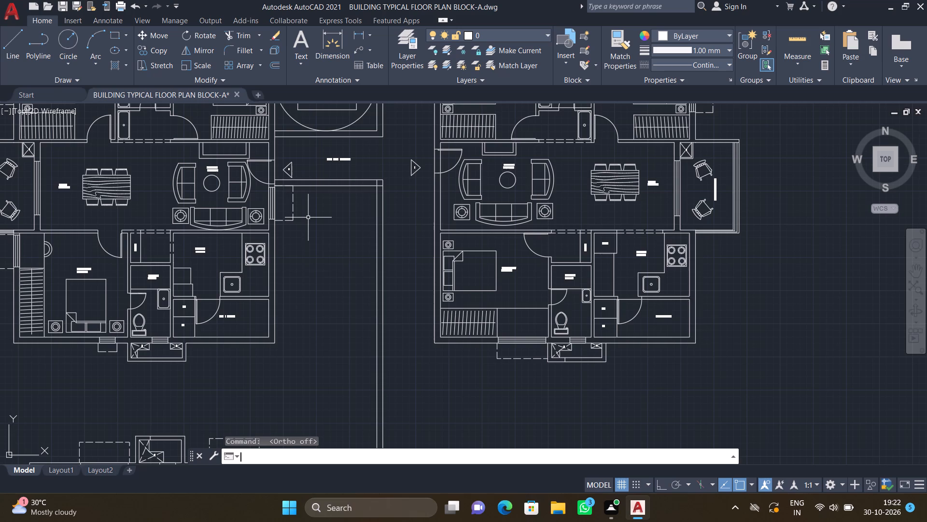
key("l")
key("Return")
scroll(292, 205, "up", 1)
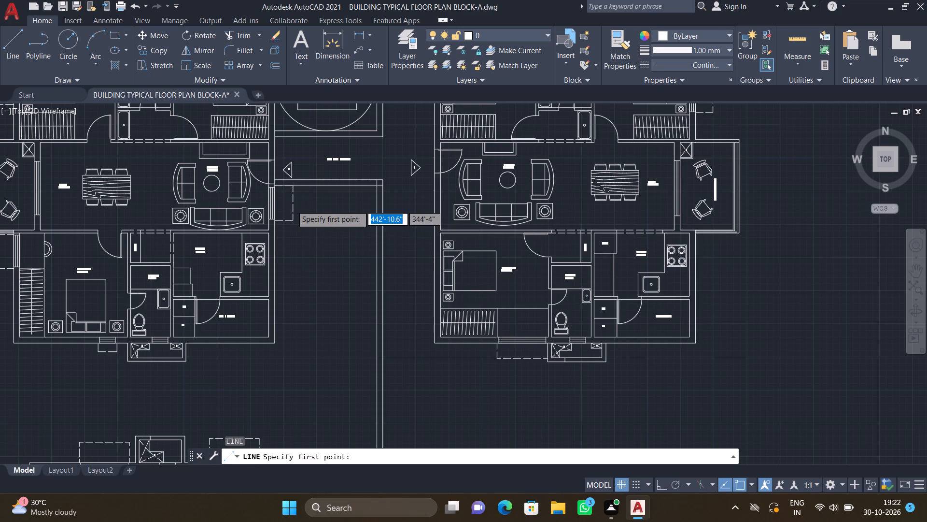
scroll(292, 205, "up", 1)
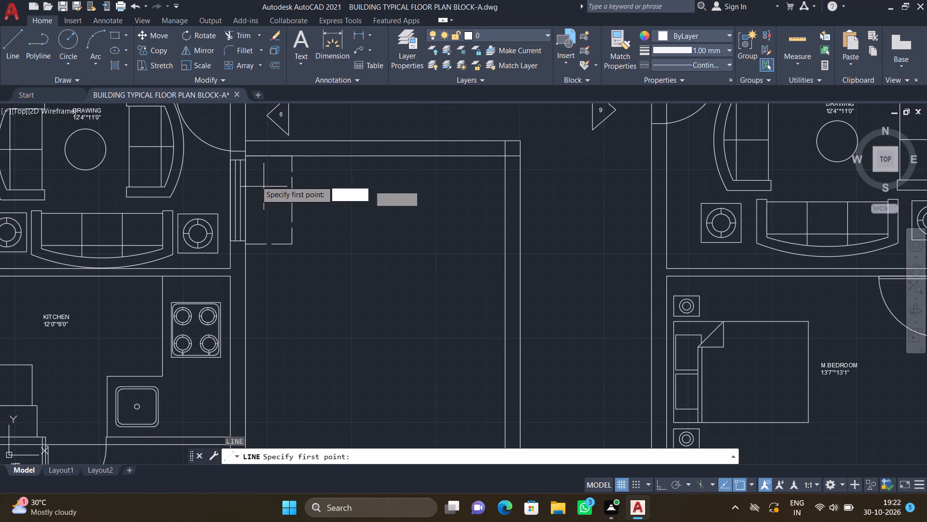
scroll(250, 157, "up", 2)
left_click_drag(236, 154, 236, 155)
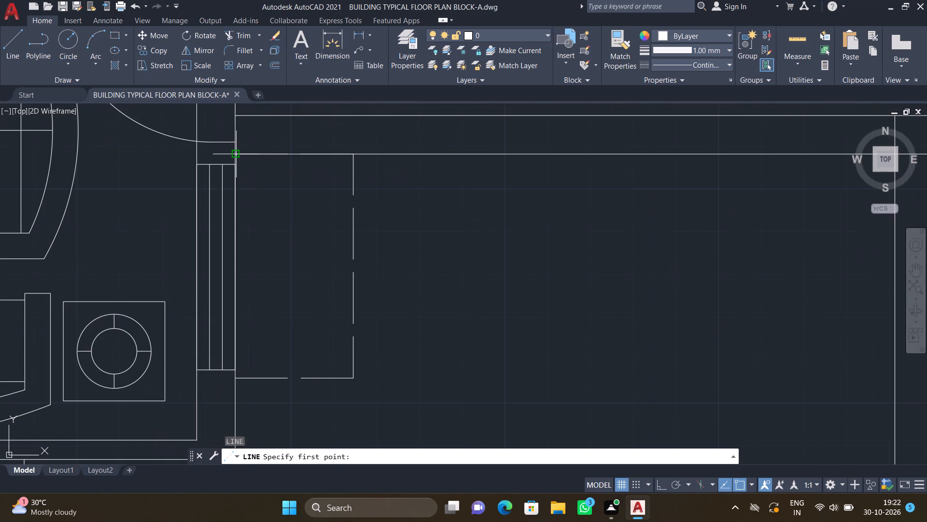
left_click_drag(236, 155, 245, 167)
scroll(382, 384, "down", 3)
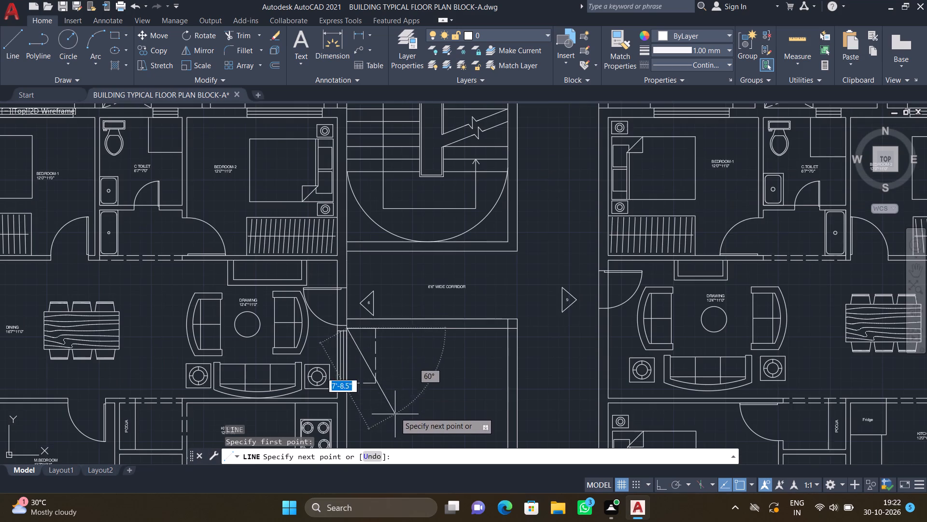
scroll(360, 375, "down", 6)
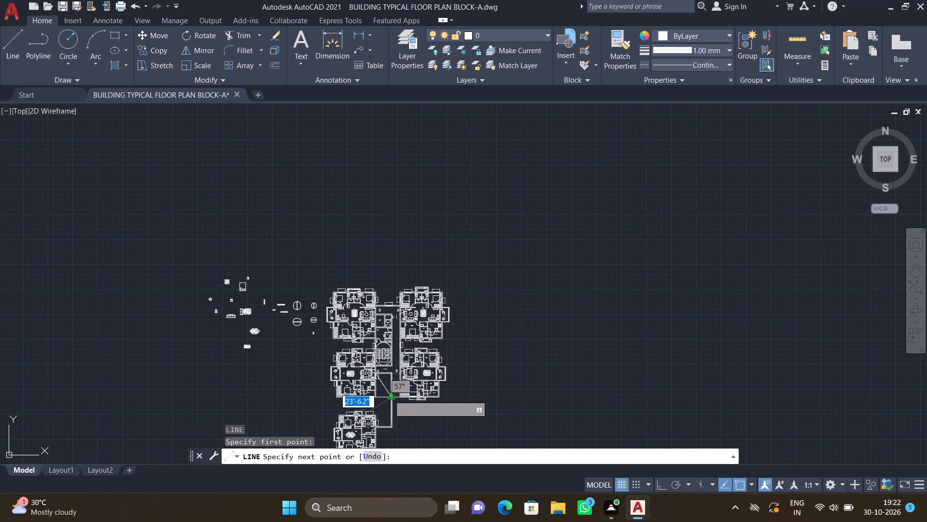
scroll(384, 396, "up", 2)
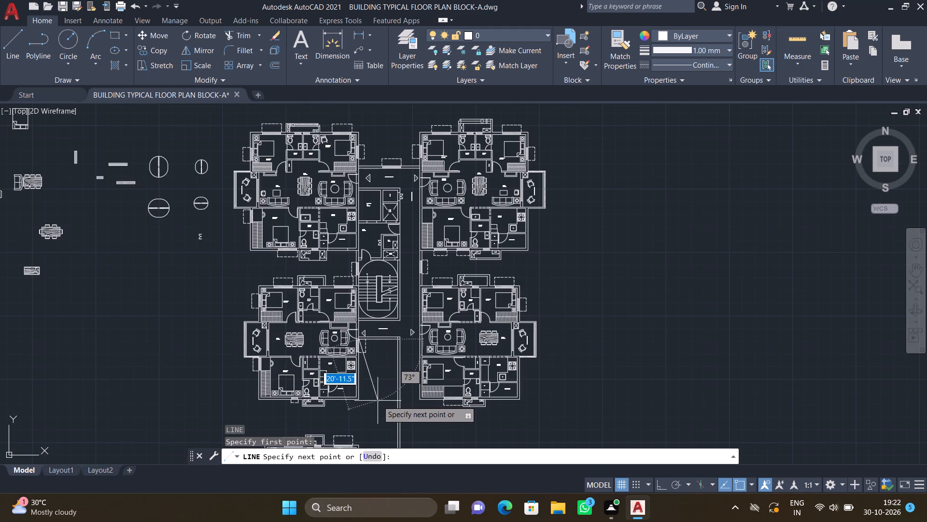
scroll(373, 402, "up", 1)
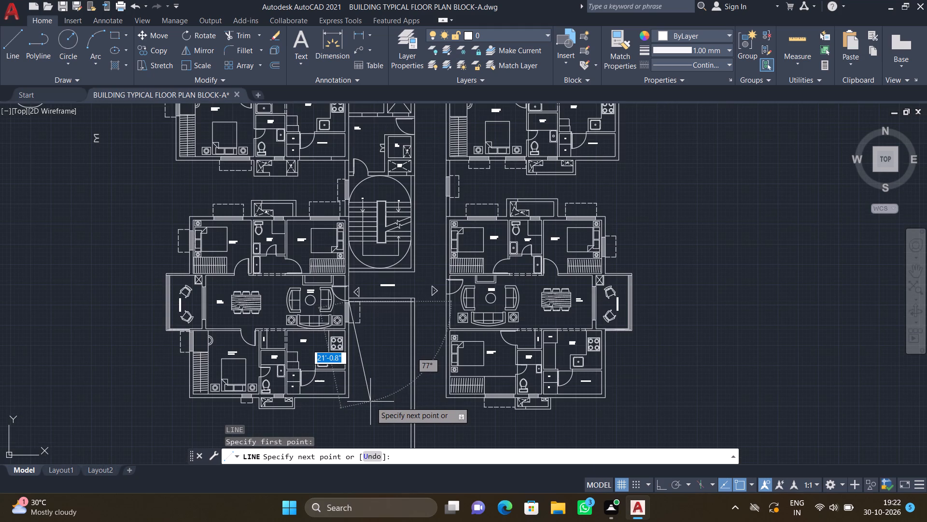
scroll(370, 402, "up", 2)
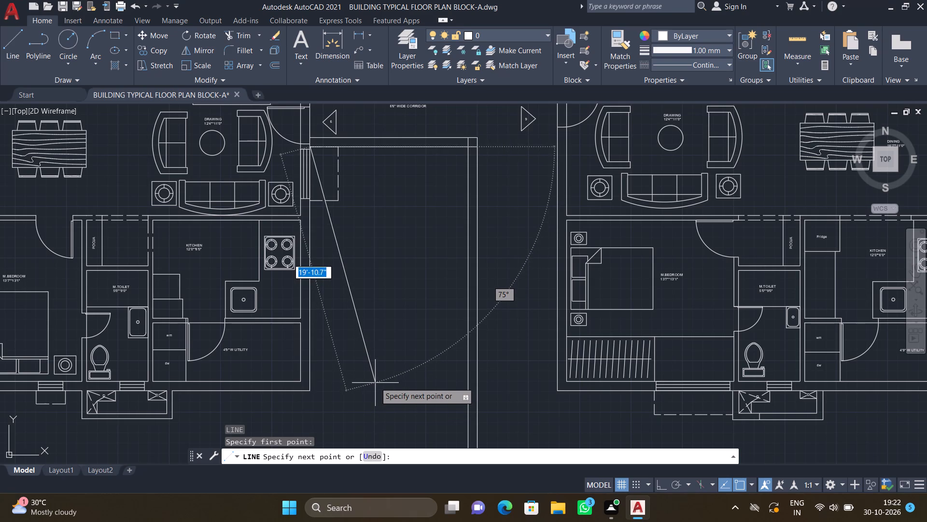
left_click(371, 346)
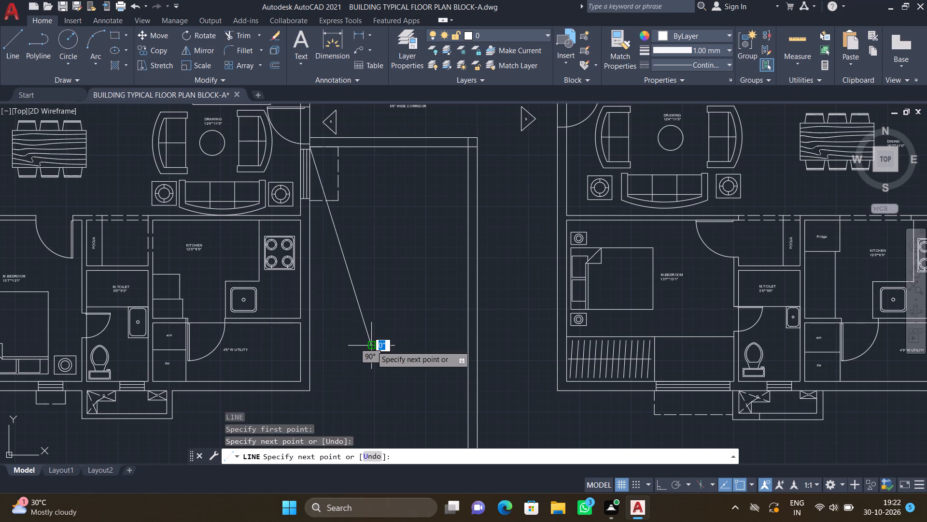
key("Return")
Draw a mirrored diagonal about 17' long from the open space's upper-right inner corner, ending level with the first diagonal's lower end.
key("l")
key("Return")
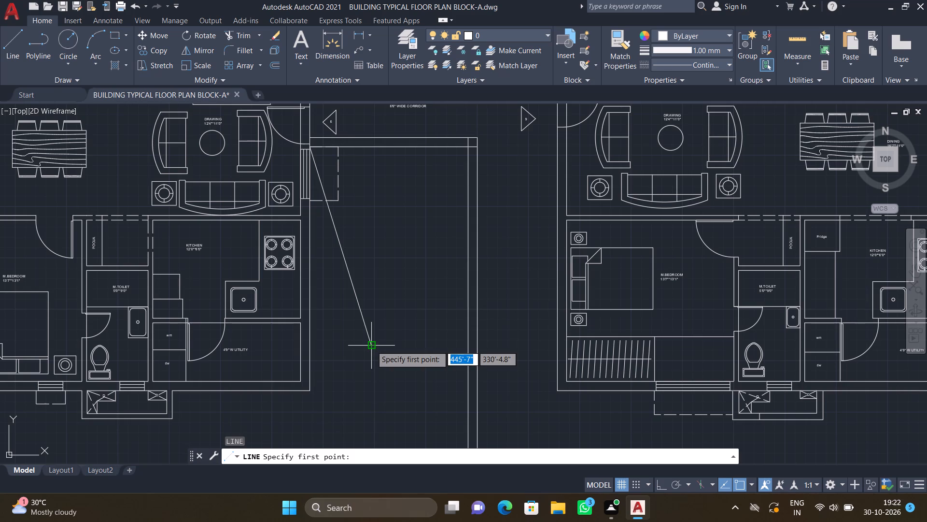
scroll(466, 146, "up", 1)
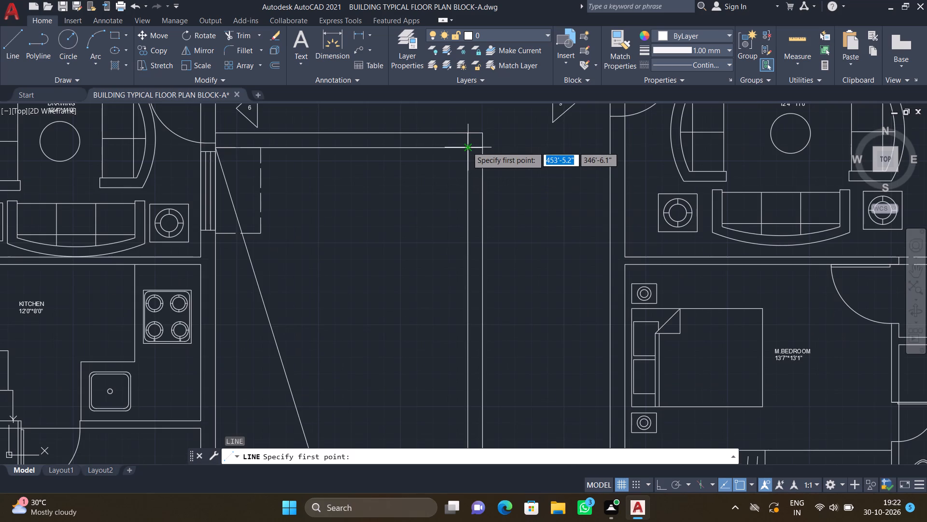
left_click(468, 145)
scroll(421, 323, "down", 2)
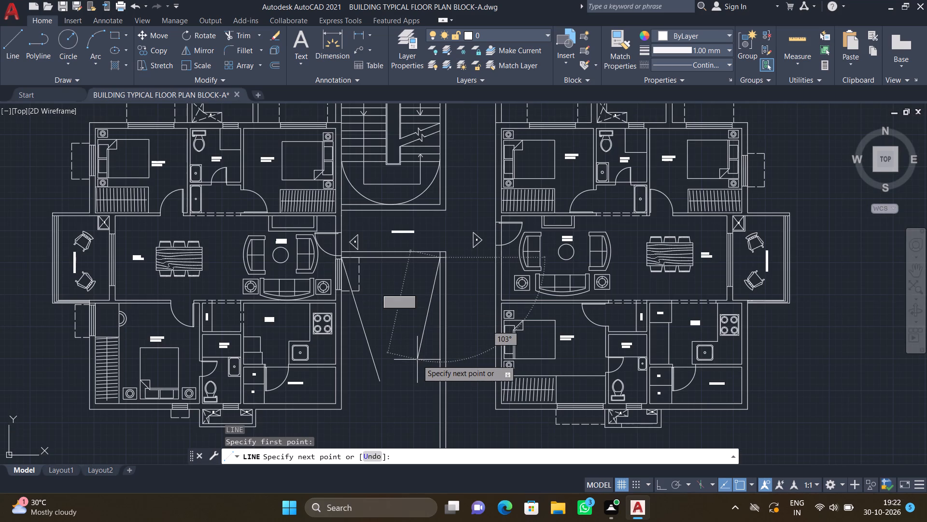
scroll(416, 375, "up", 2)
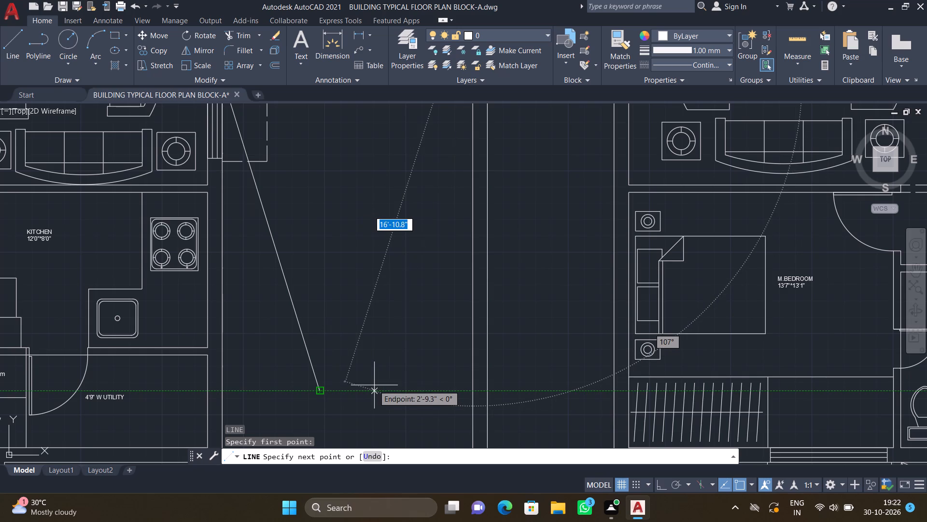
left_click(379, 391)
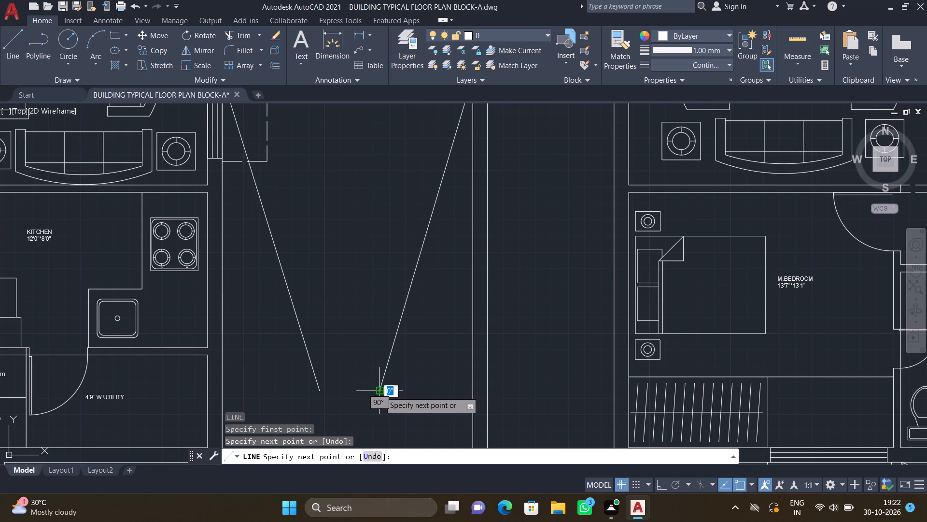
key("Return")
Draw a diagonal line about 22' long from the open space's lower-left inner corner up toward its centre.
scroll(380, 398, "down", 1)
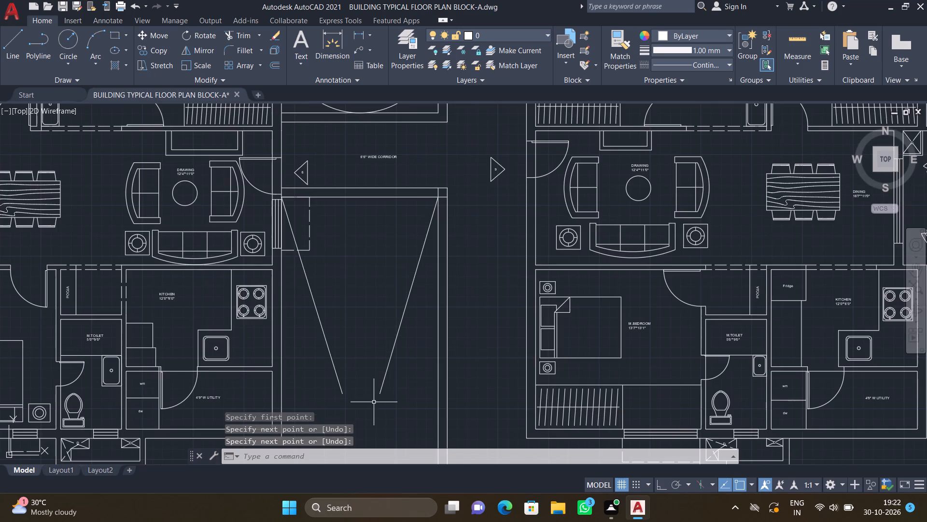
scroll(362, 422, "down", 2)
scroll(309, 287, "down", 2)
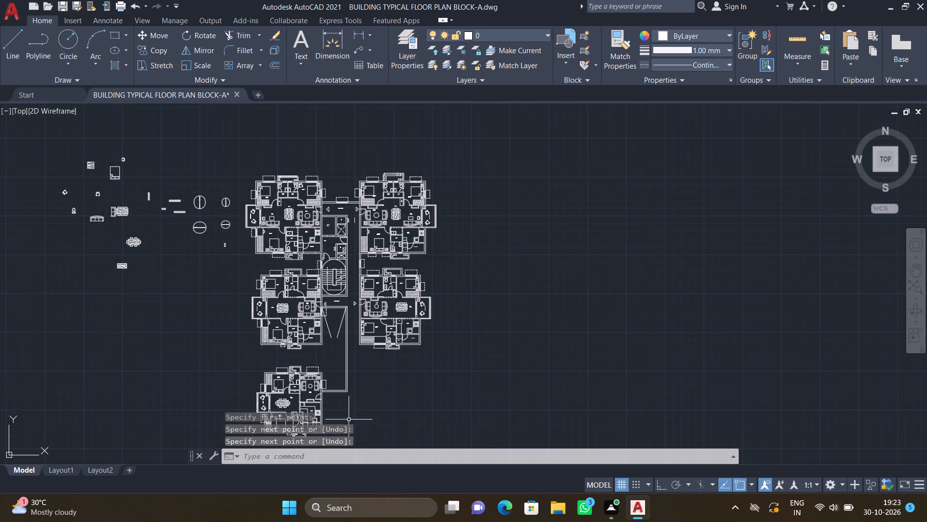
scroll(328, 401, "up", 3)
scroll(312, 351, "up", 2)
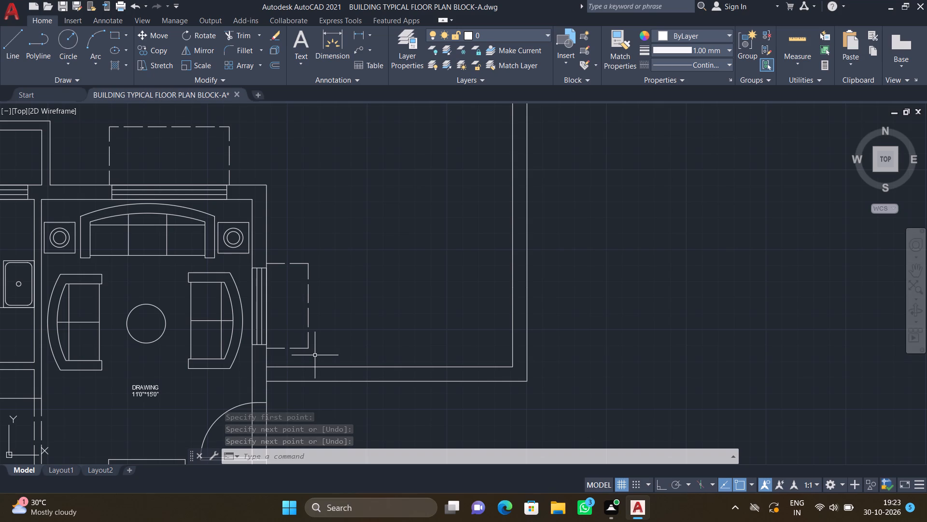
key("l")
key("Return")
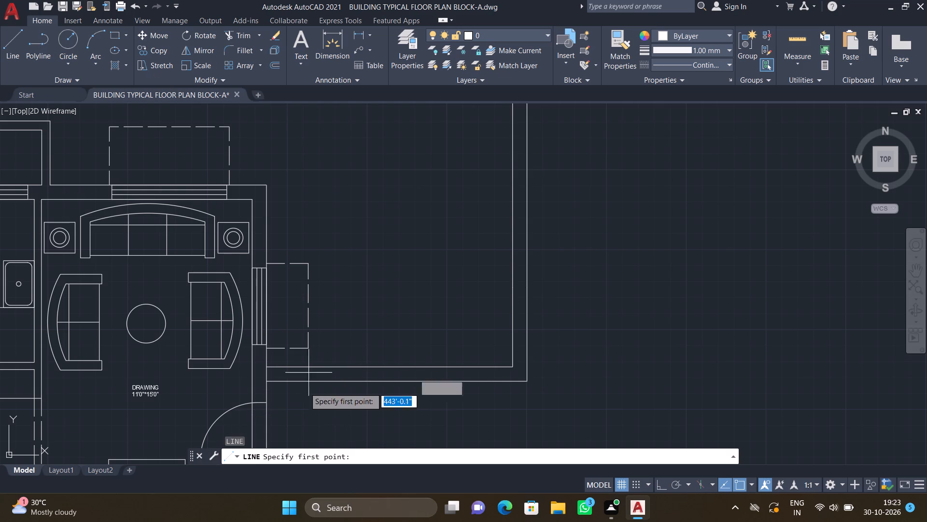
scroll(272, 364, "up", 1)
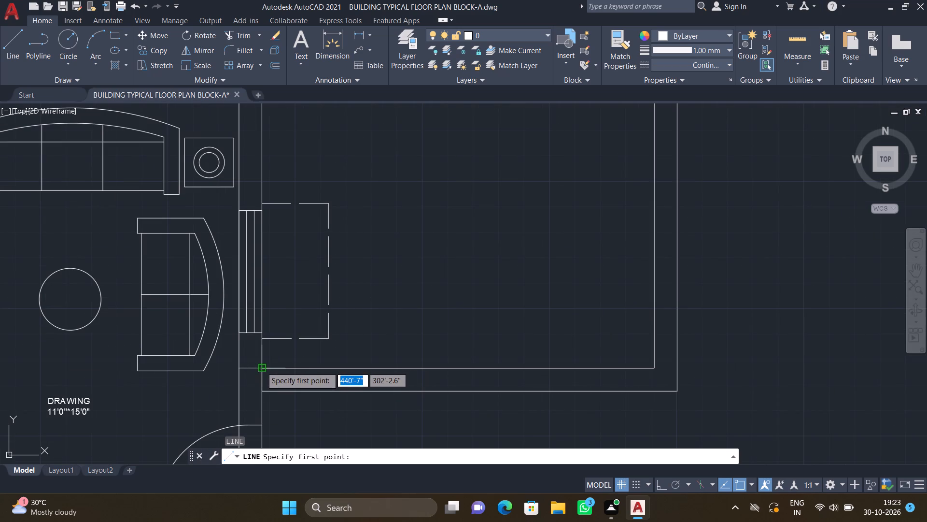
left_click(261, 367)
scroll(323, 253, "down", 2)
scroll(337, 190, "up", 2)
scroll(336, 185, "down", 3)
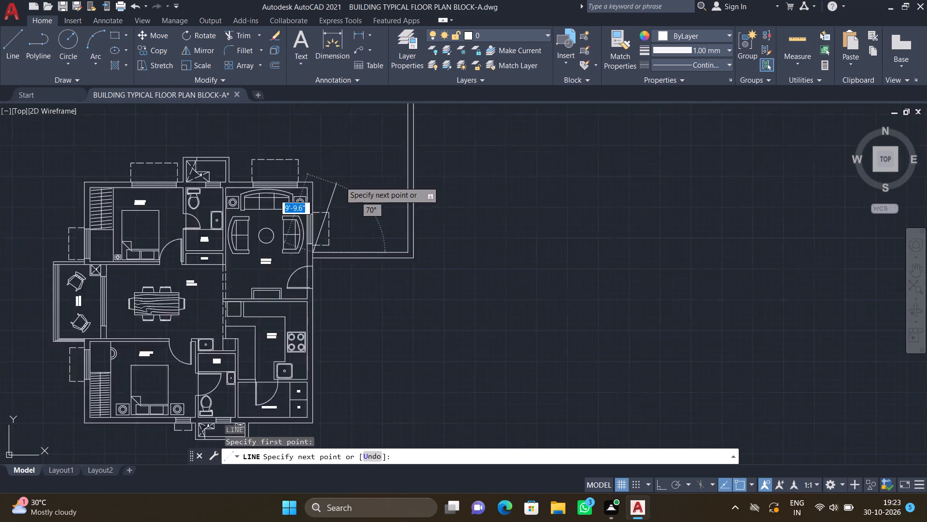
scroll(342, 180, "down", 3)
scroll(355, 138, "up", 1)
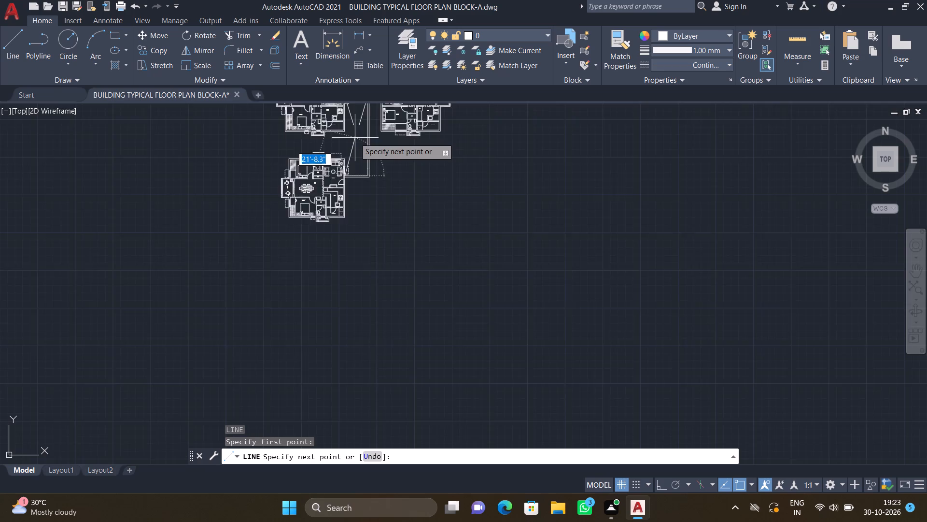
scroll(351, 135, "up", 2)
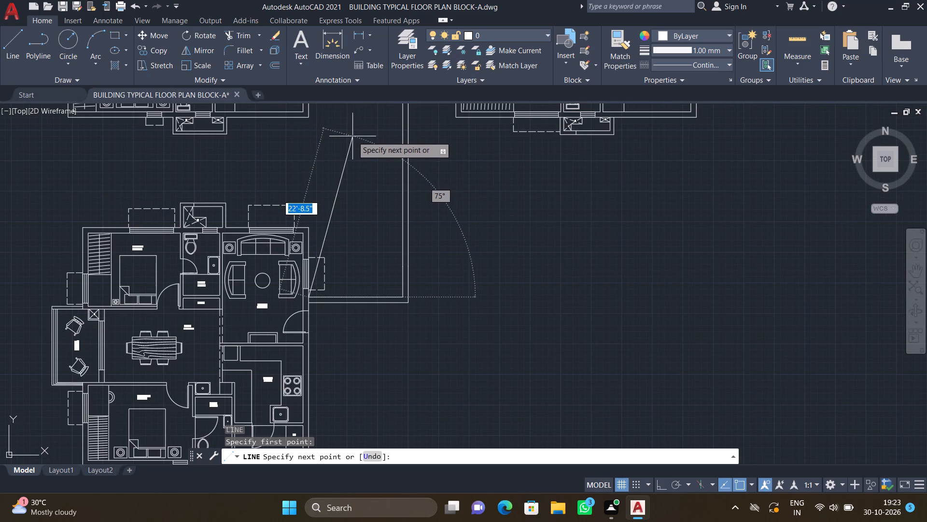
scroll(351, 137, "down", 1)
scroll(347, 140, "up", 1)
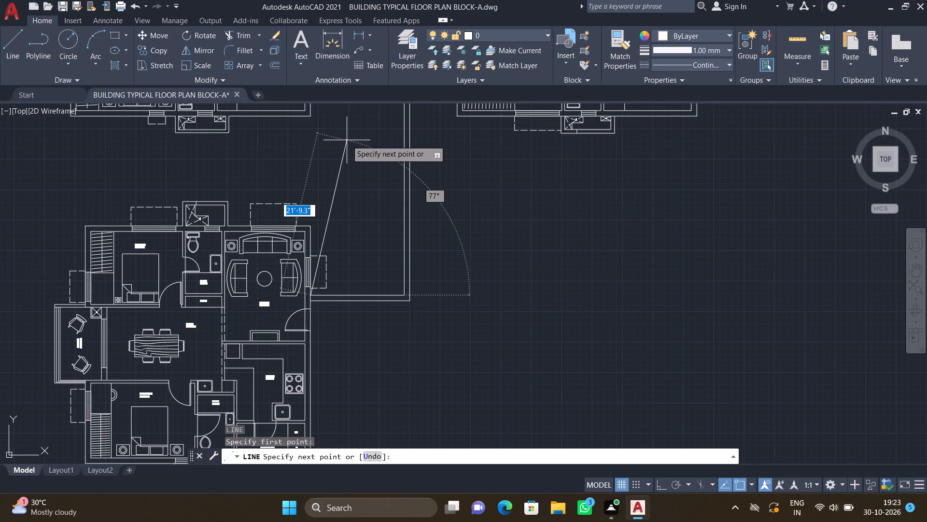
left_click(346, 137)
key("Return")
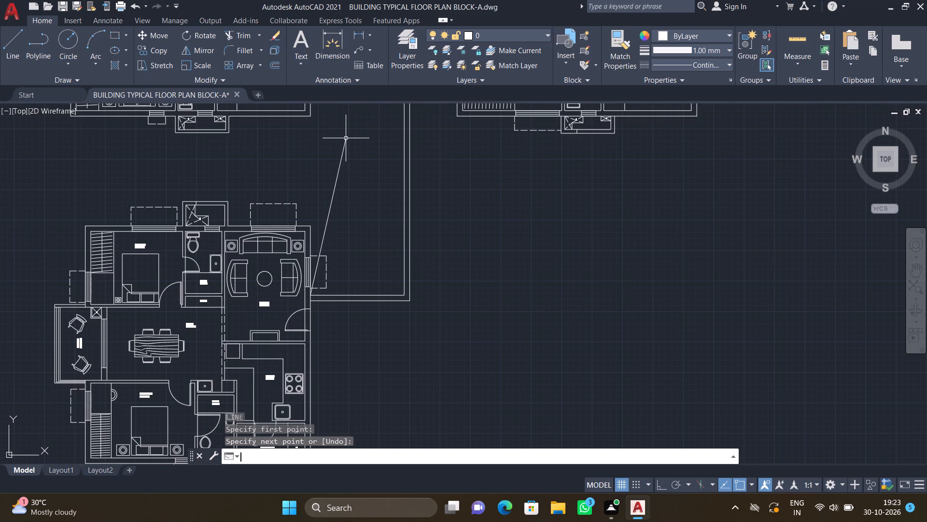
Draw a diagonal about 22'-3" long from the open space's lower-right inner corner, ending level with the lower-left diagonal's upper end.
key("l")
key("Return")
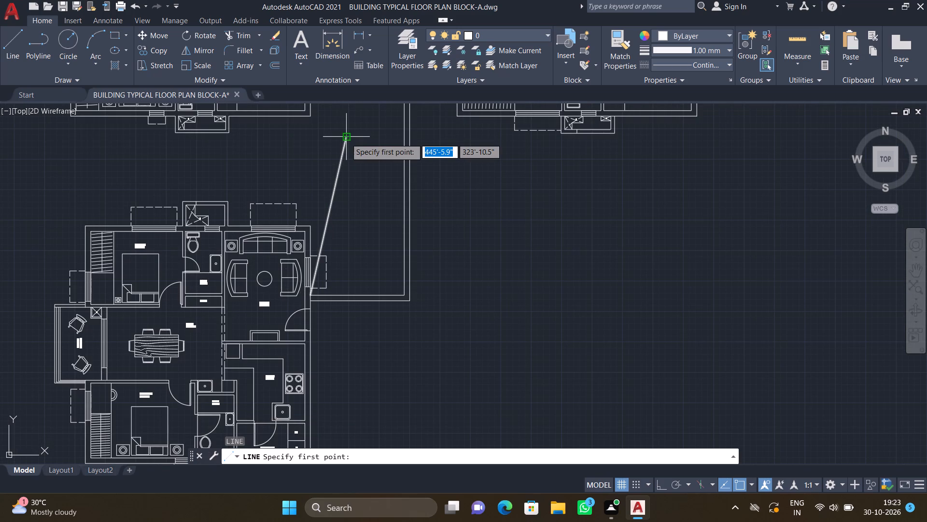
left_click(406, 295)
scroll(380, 221, "down", 1)
scroll(373, 171, "up", 1)
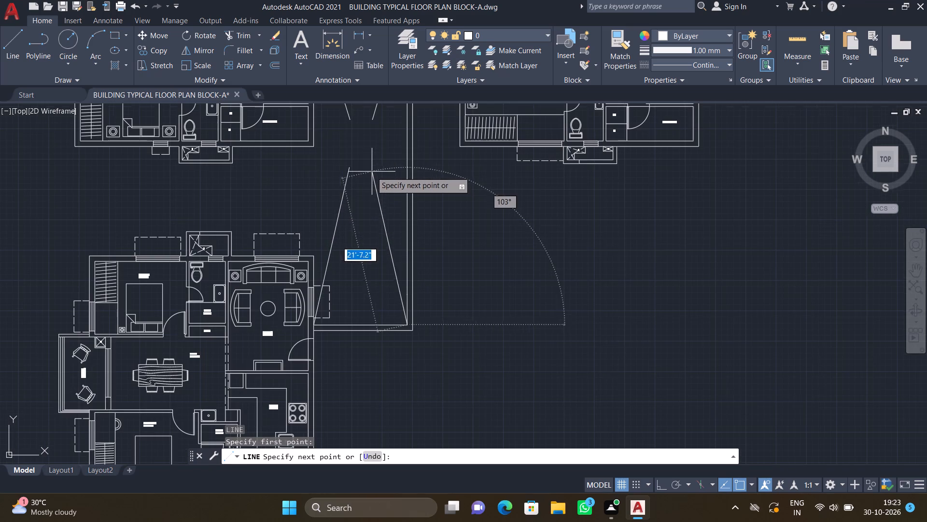
scroll(350, 169, "up", 2)
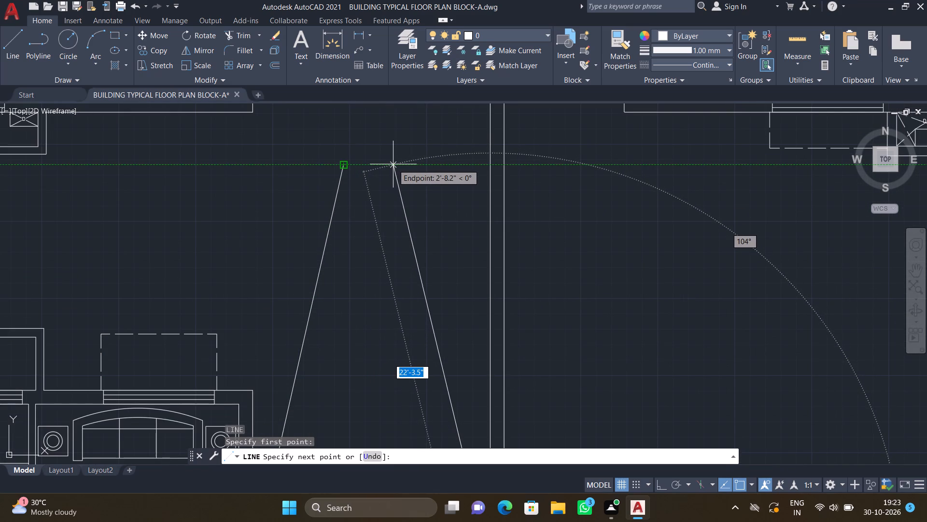
left_click(393, 164)
key("Return")
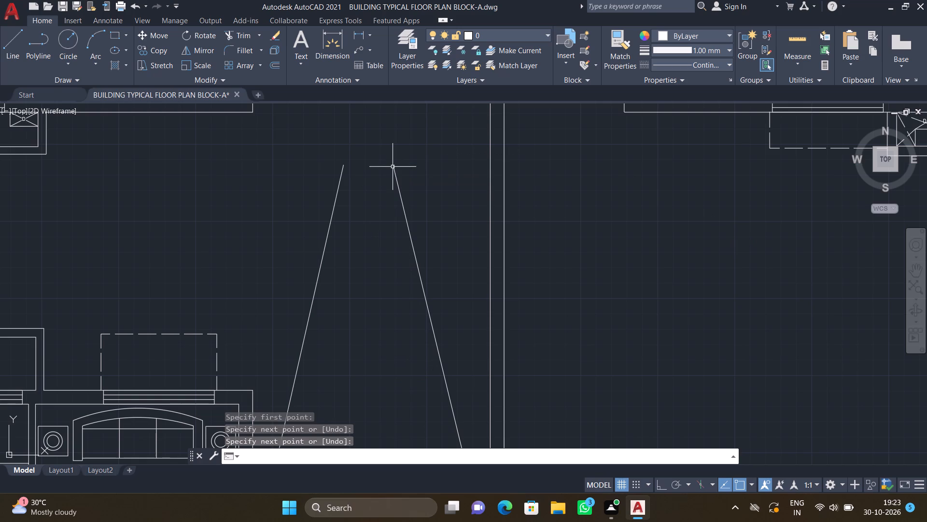
Add the multiline text "CUT OUT" in the open space's central gap between the upper and lower diagonals.
scroll(395, 169, "down", 5)
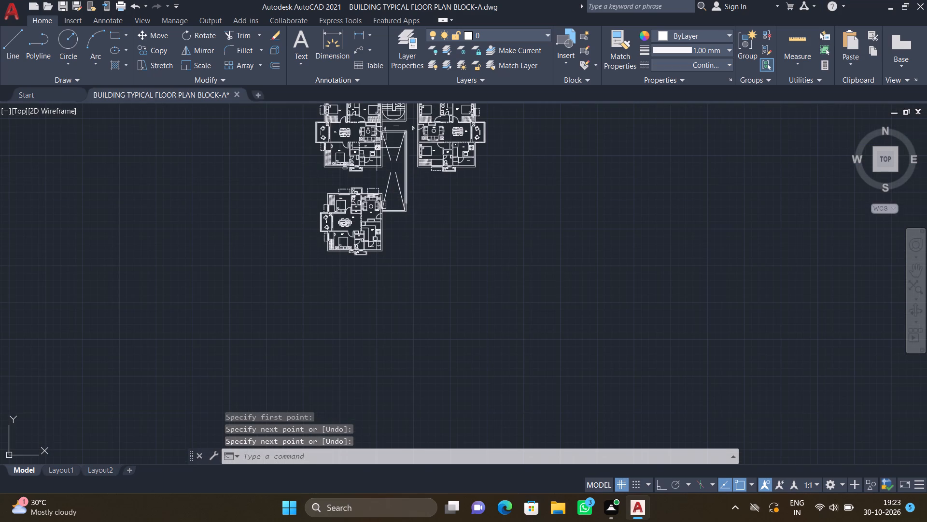
scroll(386, 161, "up", 6)
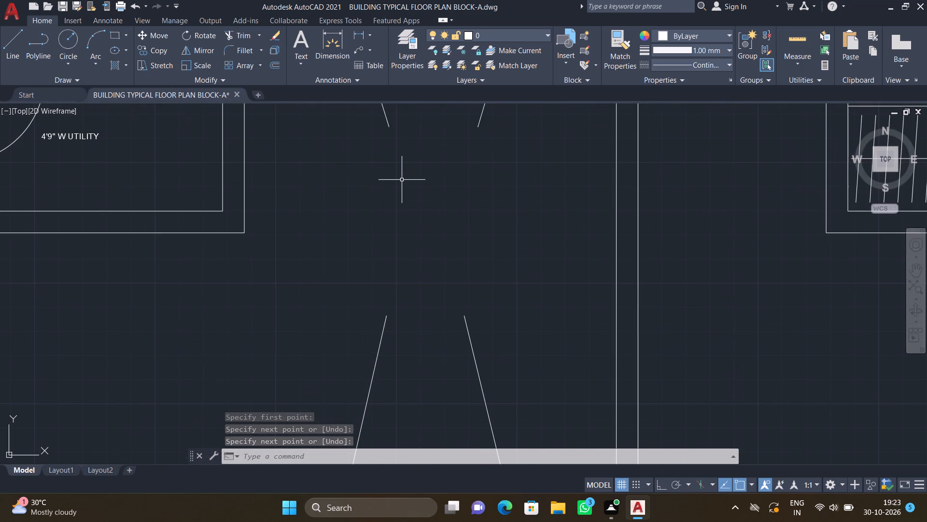
type("mt")
key("Return")
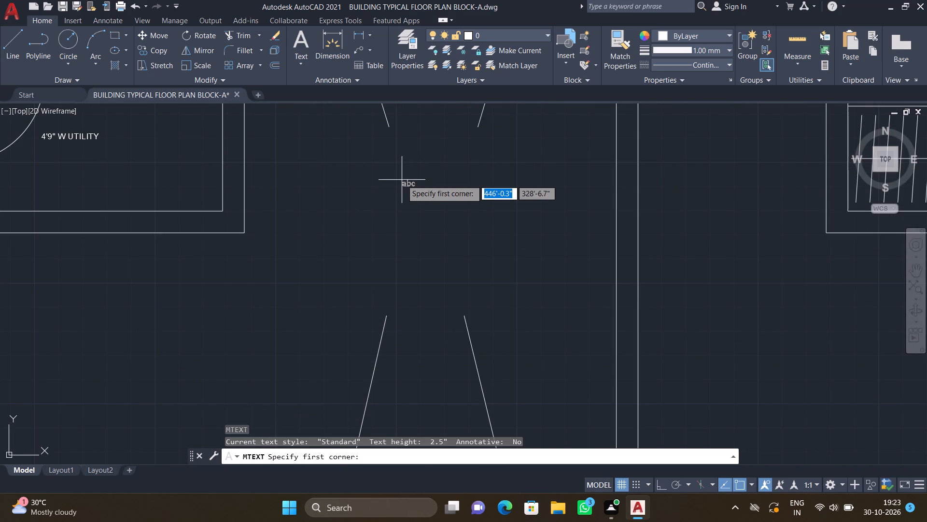
scroll(376, 211, "up", 1)
scroll(381, 198, "down", 1)
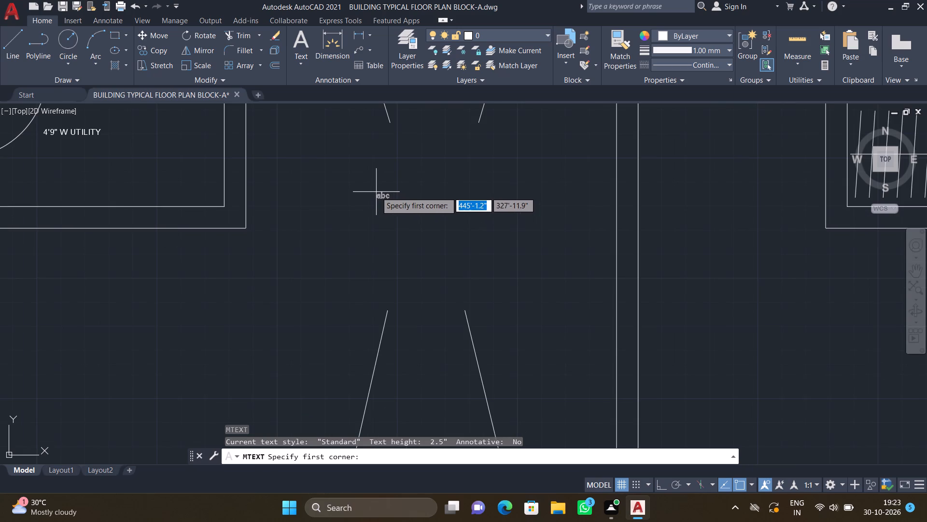
left_click_drag(376, 192, 380, 195)
left_click(515, 238)
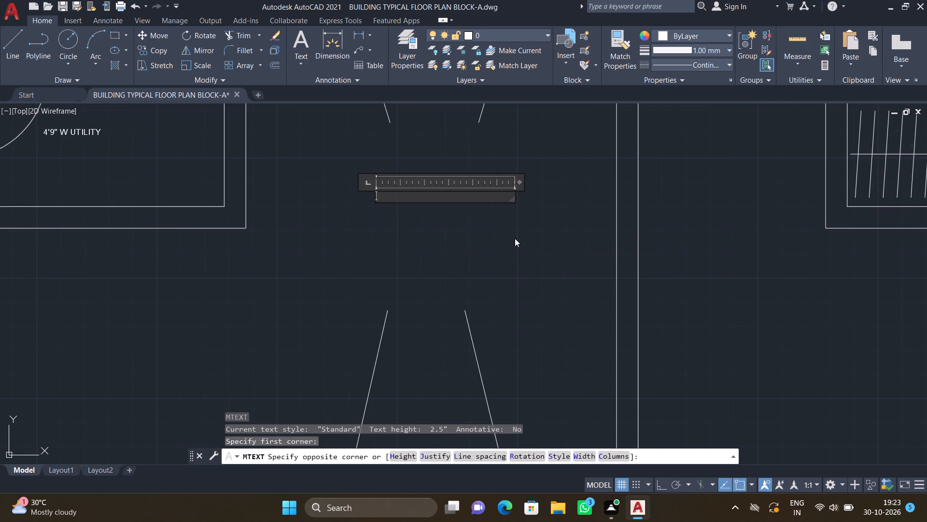
type("cut")
key("BackSpace")
key("BackSpace")
key("BackSpace")
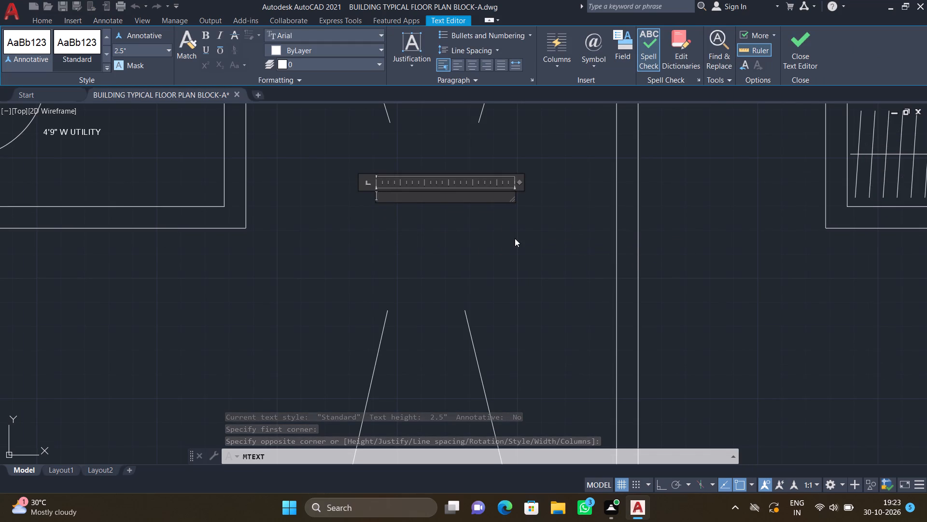
type("CUT")
key("space")
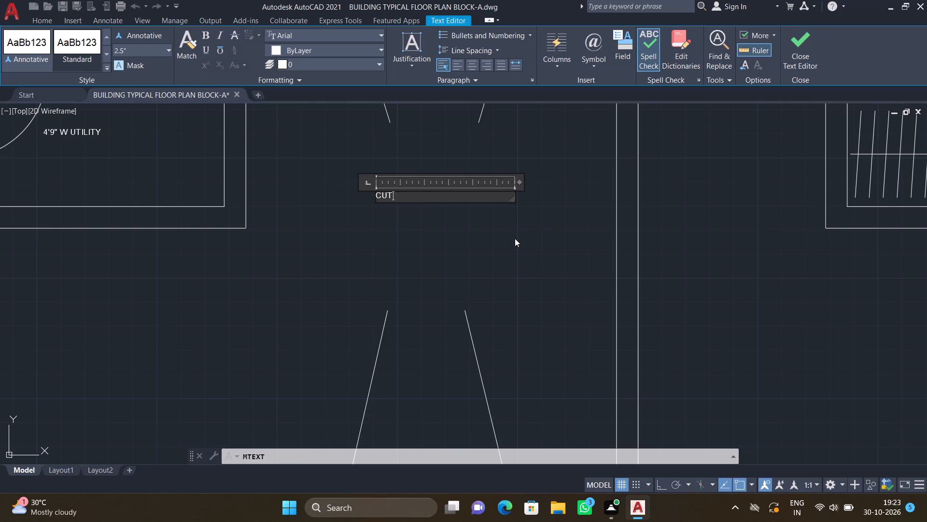
type("OUT")
key("Return")
key("Escape")
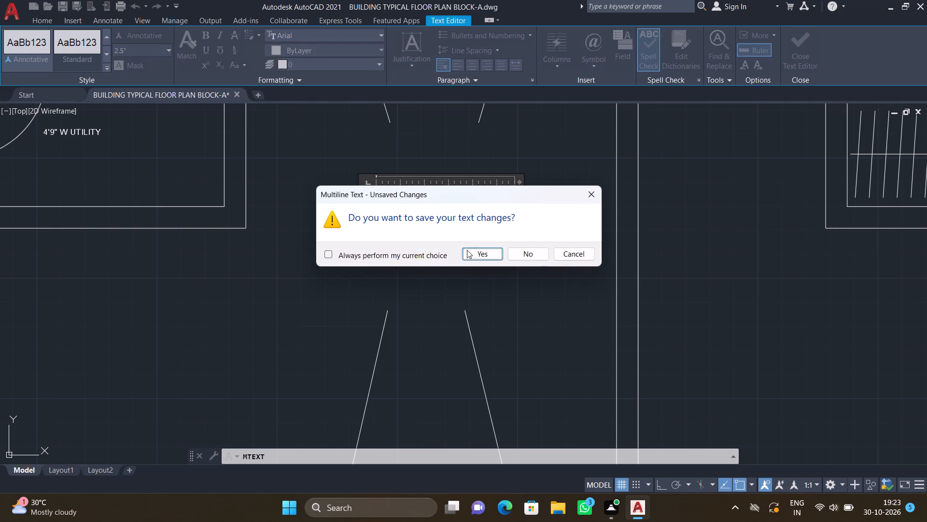
left_click(465, 259)
Move the CUT OUT label down and to the right so it sits nearer the middle of the diagonals.
key("m")
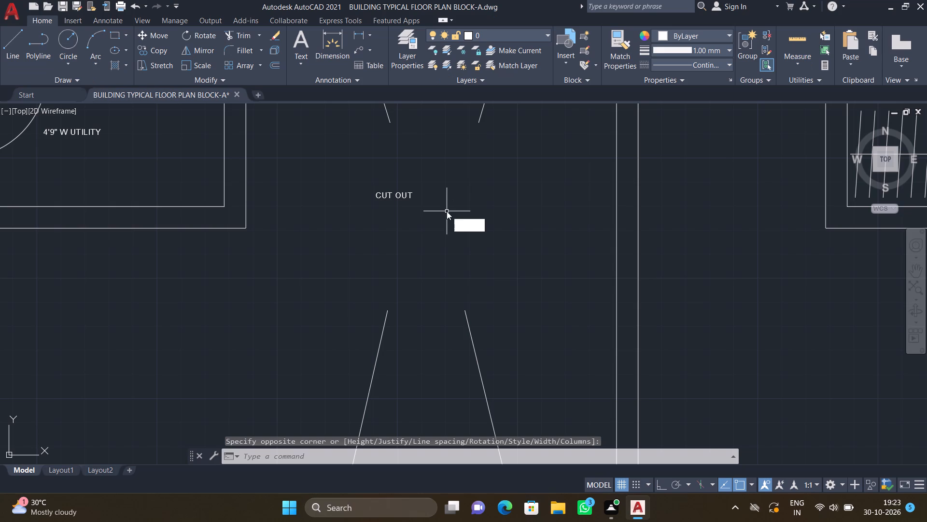
key("Return")
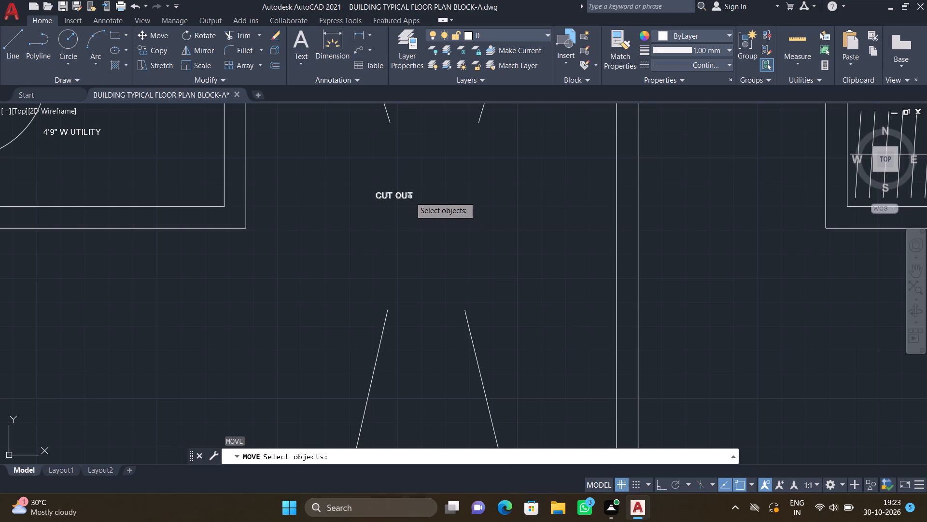
left_click(410, 197)
key("Return")
scroll(378, 197, "up", 1)
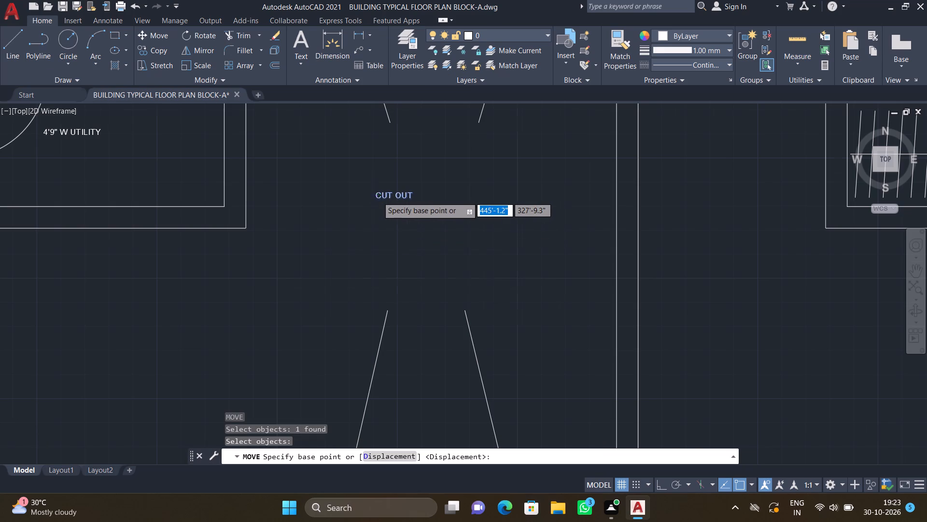
left_click_drag(381, 192, 386, 196)
left_click(425, 216)
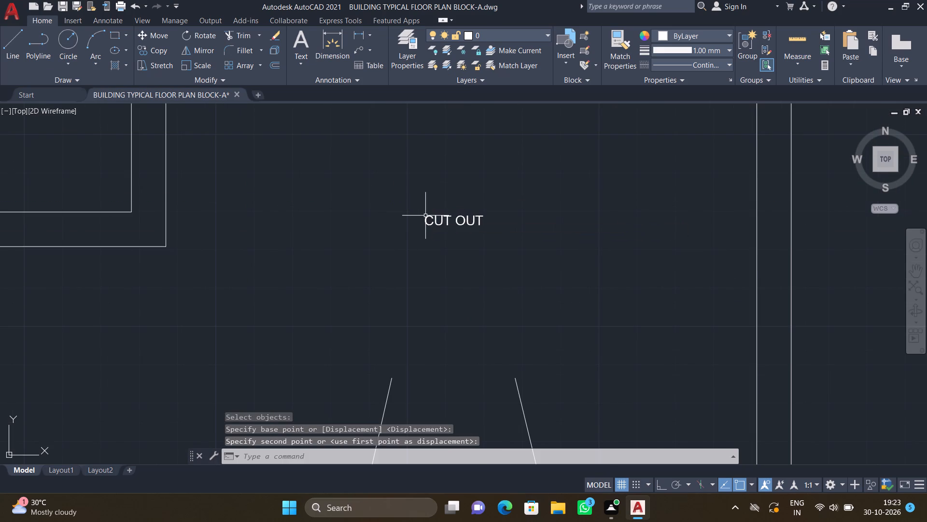
Trim the two inner wall line ends that overrun the open space's upper-right inner corner, using fence selections.
scroll(447, 270, "down", 5)
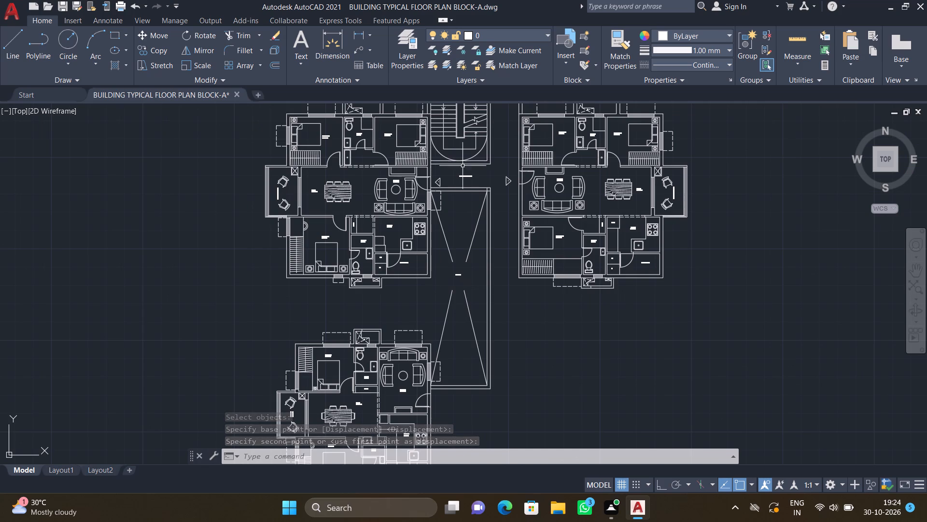
scroll(488, 190, "up", 2)
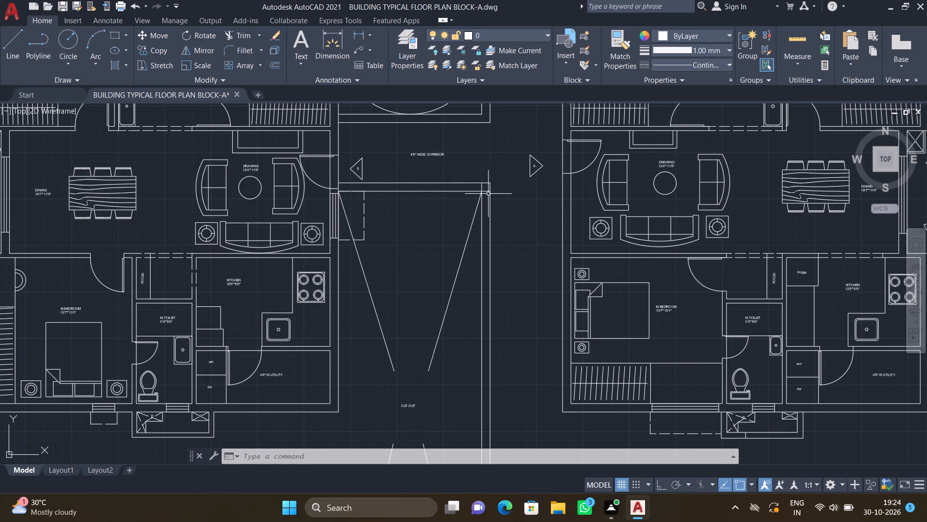
type("TR")
key("Return")
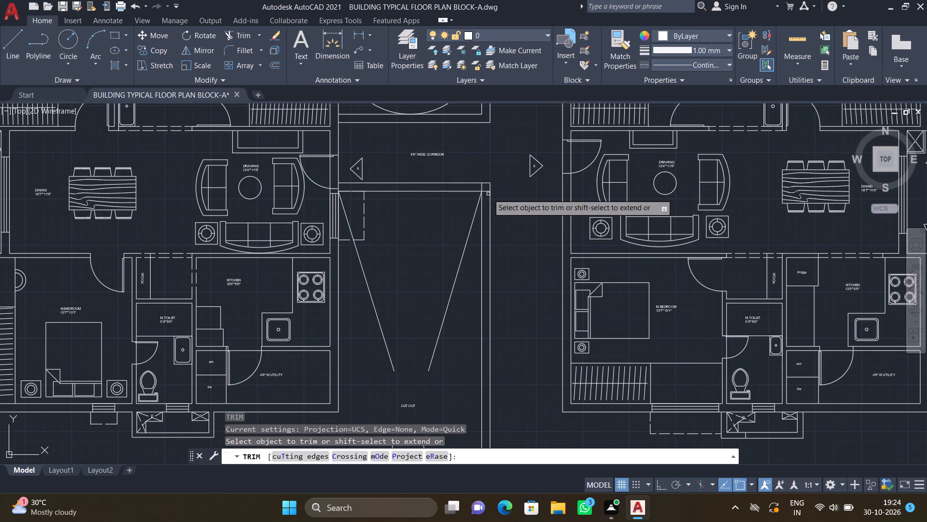
scroll(490, 189, "up", 4)
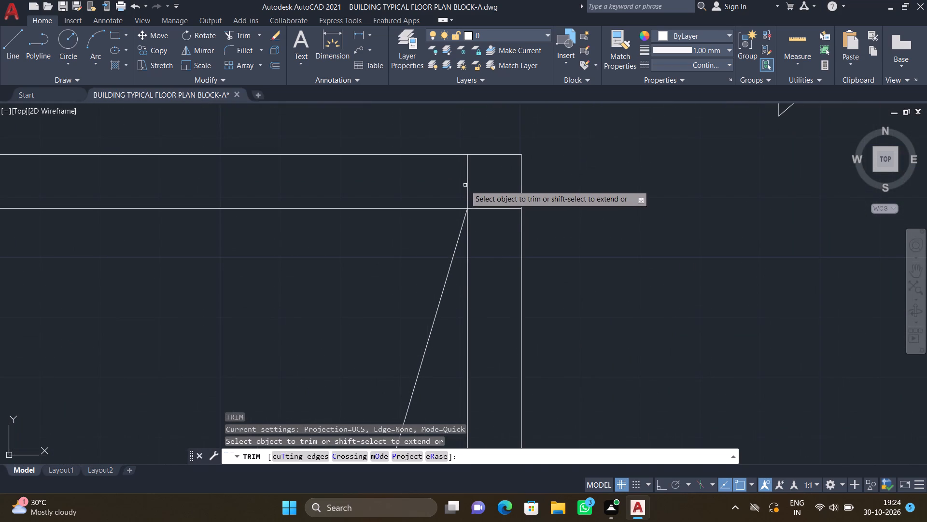
left_click_drag(466, 185, 488, 203)
left_click_drag(488, 203, 498, 242)
scroll(498, 242, "down", 4)
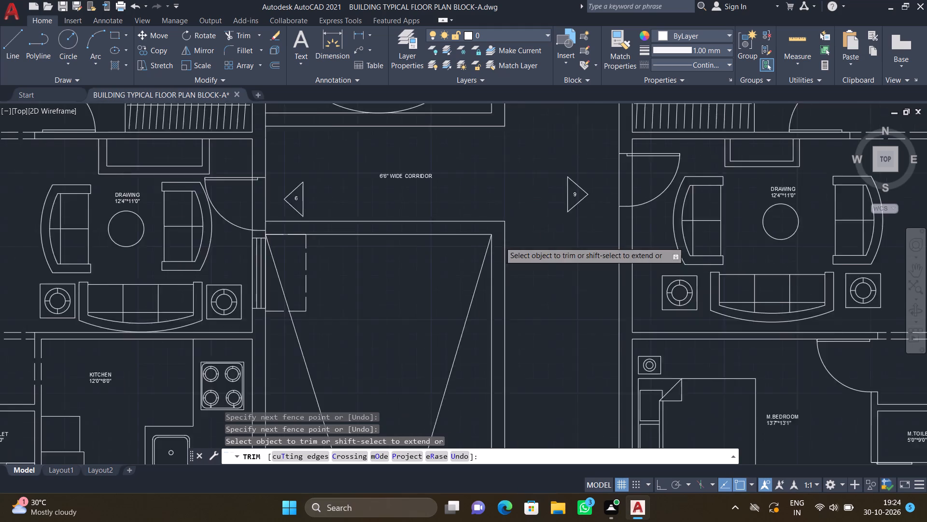
scroll(474, 277, "down", 3)
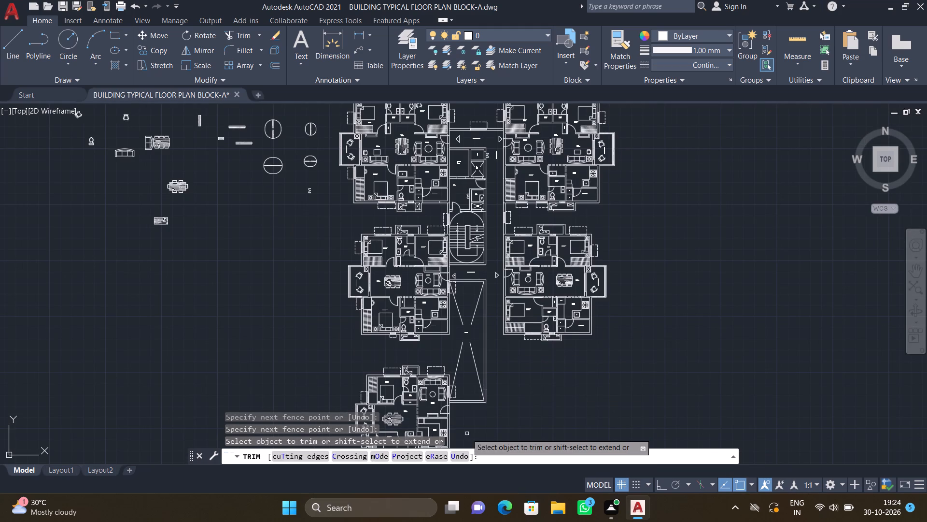
scroll(435, 420, "up", 2)
scroll(551, 375, "up", 2)
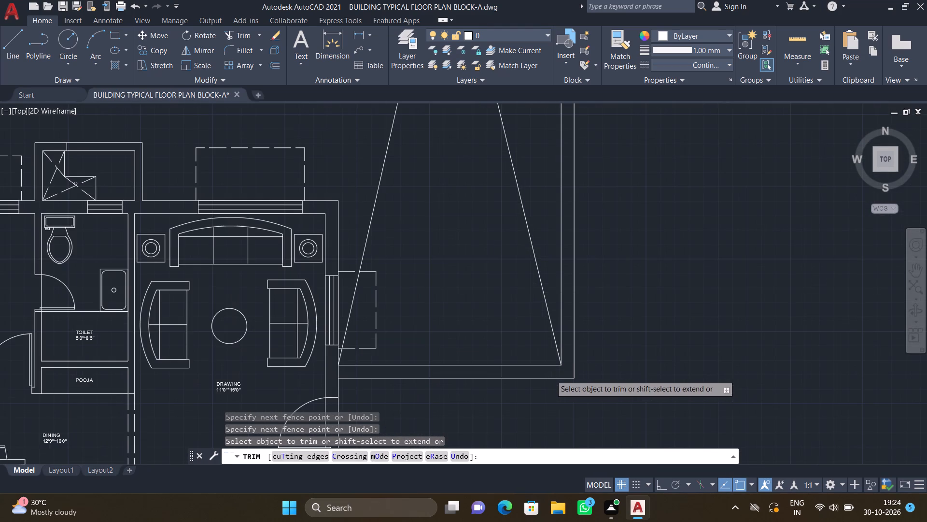
key("Return")
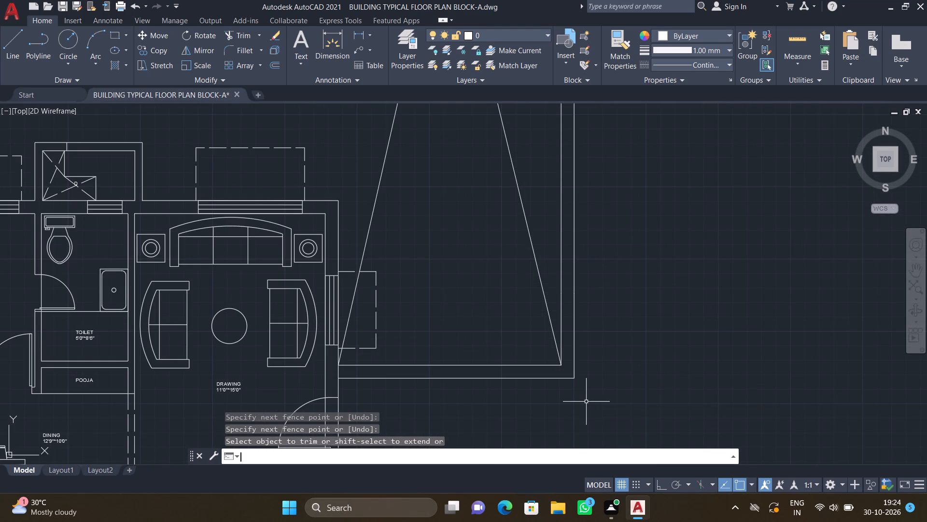
With Ortho on, draw a short horizontal line across the cut-out's right-hand wall, a little below its upper corner.
scroll(551, 361, "down", 2)
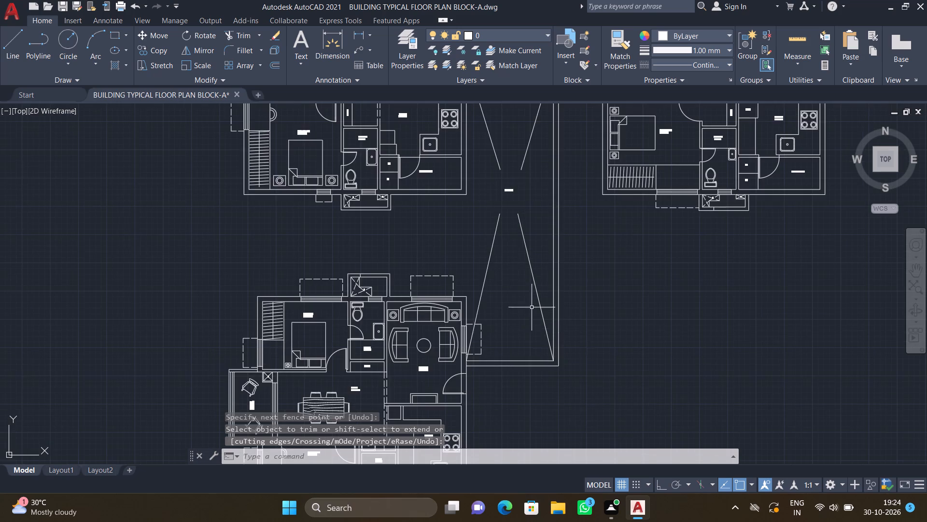
scroll(500, 206, "down", 3)
scroll(513, 167, "up", 3)
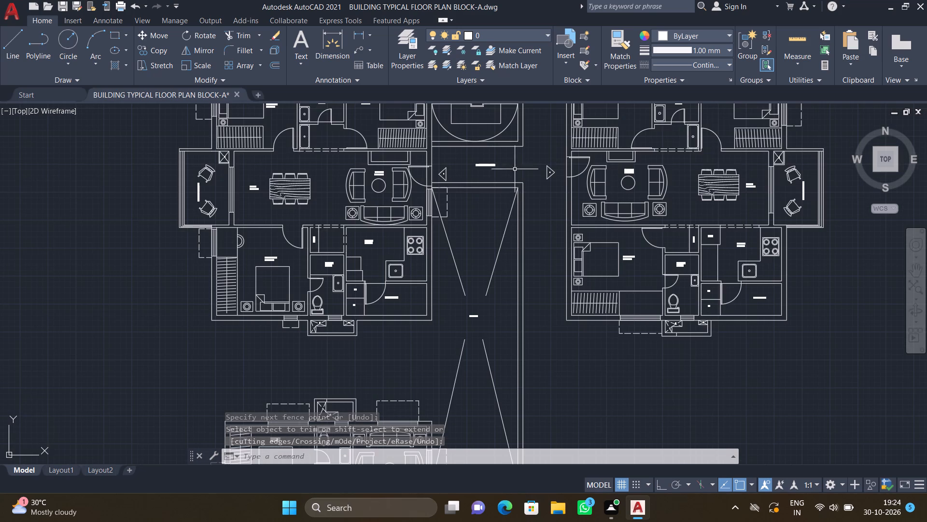
scroll(519, 185, "up", 2)
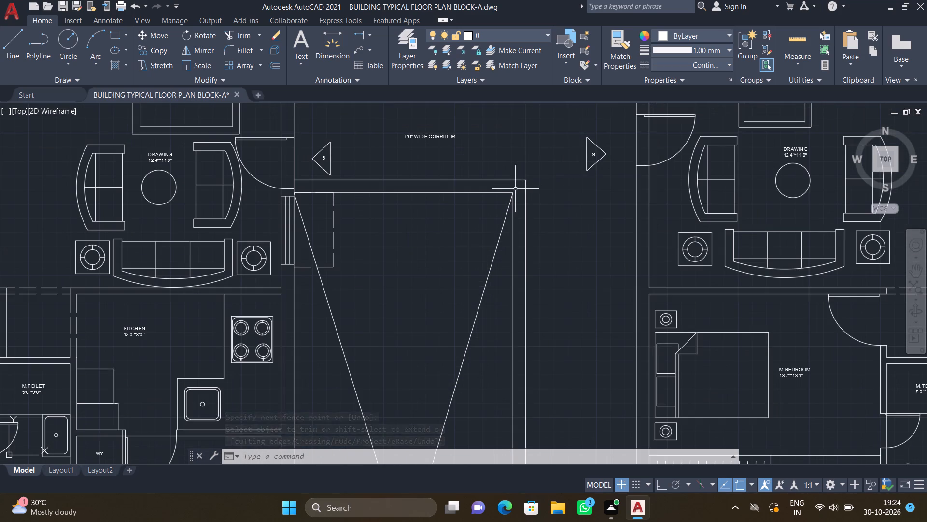
key("l")
key("Return")
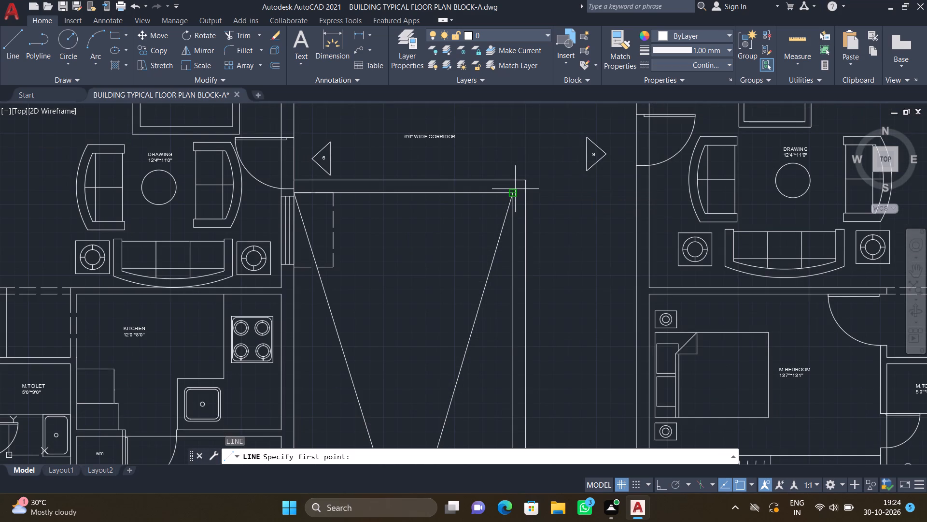
key("F8")
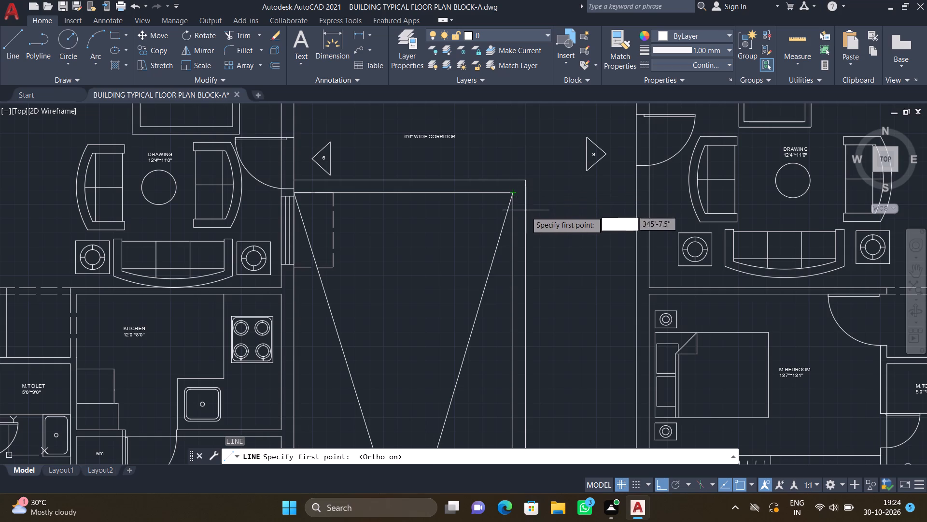
scroll(526, 217, "up", 1)
scroll(504, 257, "up", 2)
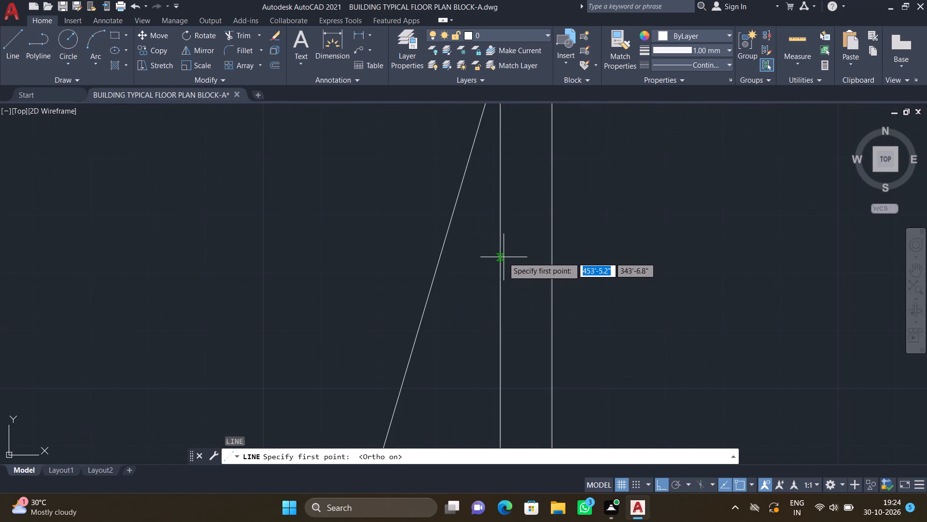
left_click(499, 246)
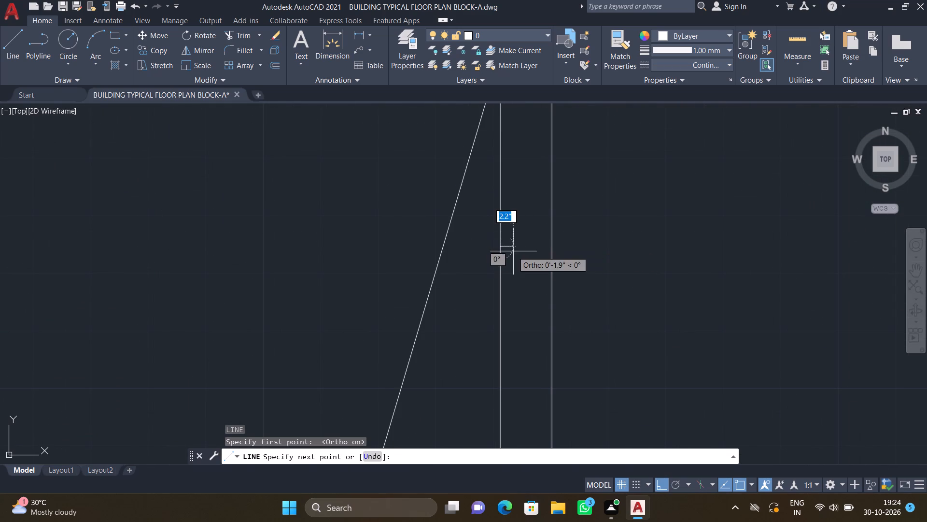
scroll(529, 251, "up", 1)
left_click(568, 239)
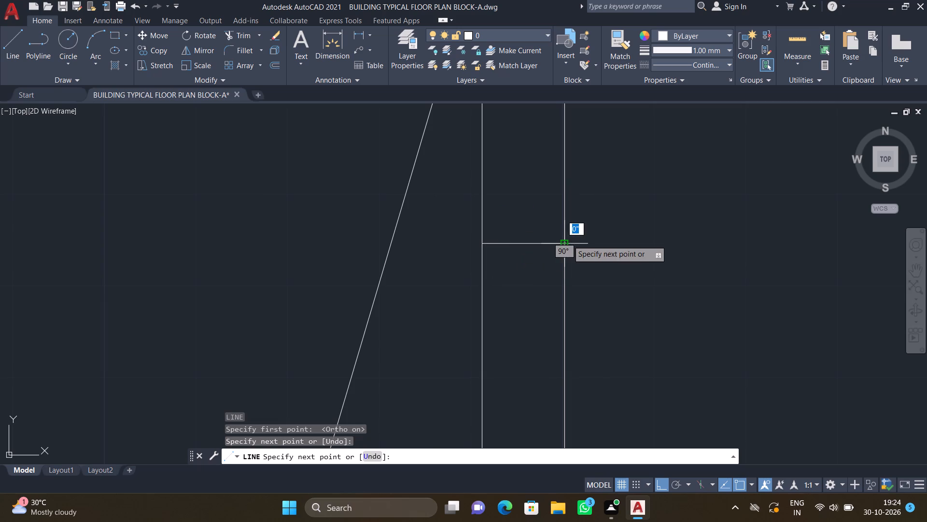
key("Return")
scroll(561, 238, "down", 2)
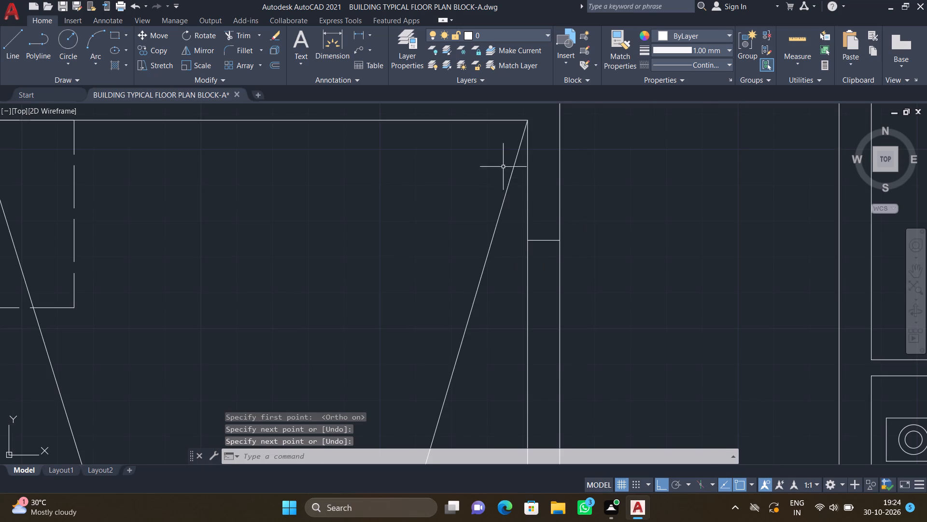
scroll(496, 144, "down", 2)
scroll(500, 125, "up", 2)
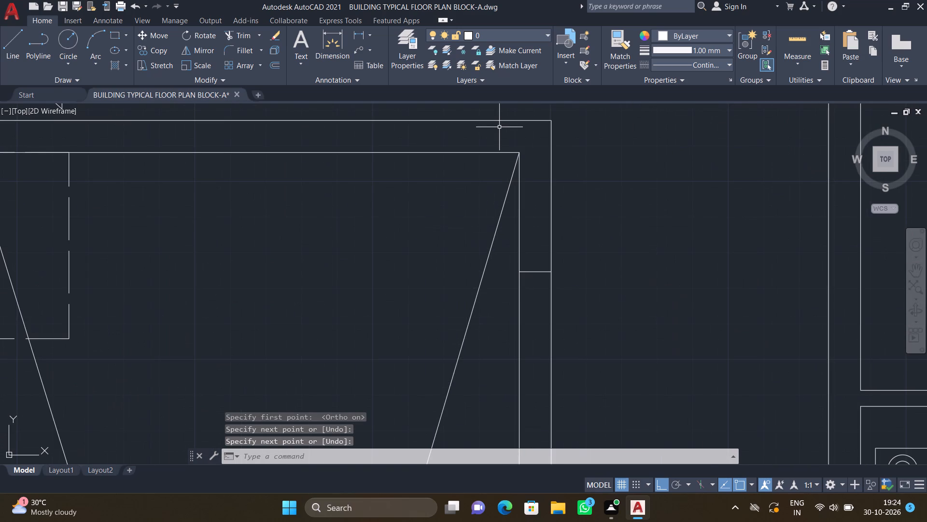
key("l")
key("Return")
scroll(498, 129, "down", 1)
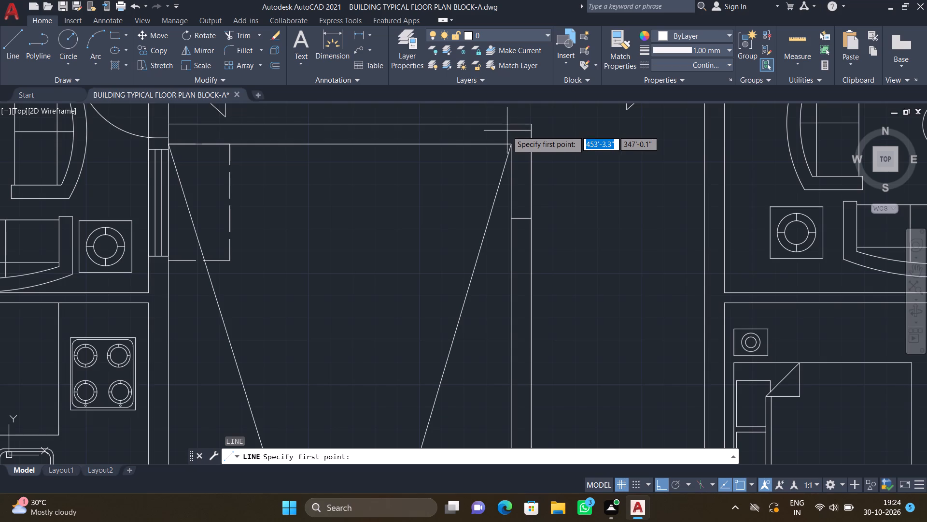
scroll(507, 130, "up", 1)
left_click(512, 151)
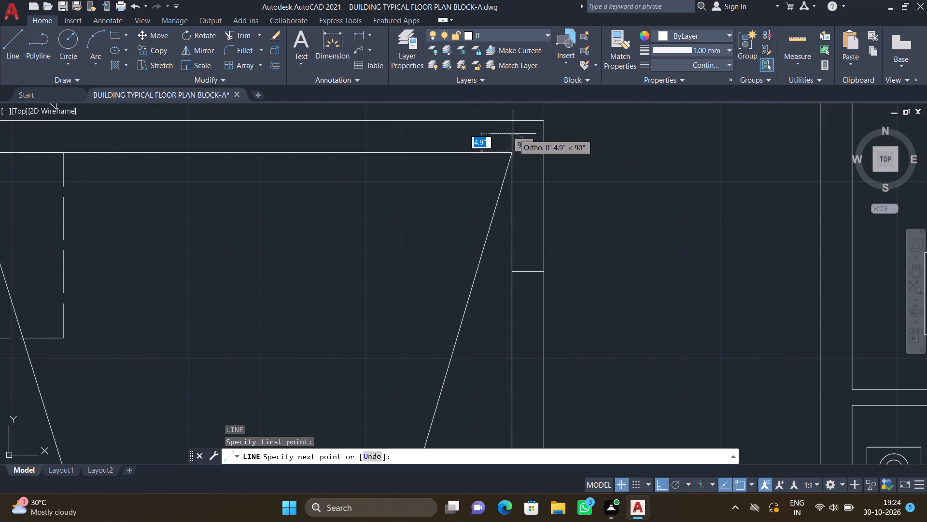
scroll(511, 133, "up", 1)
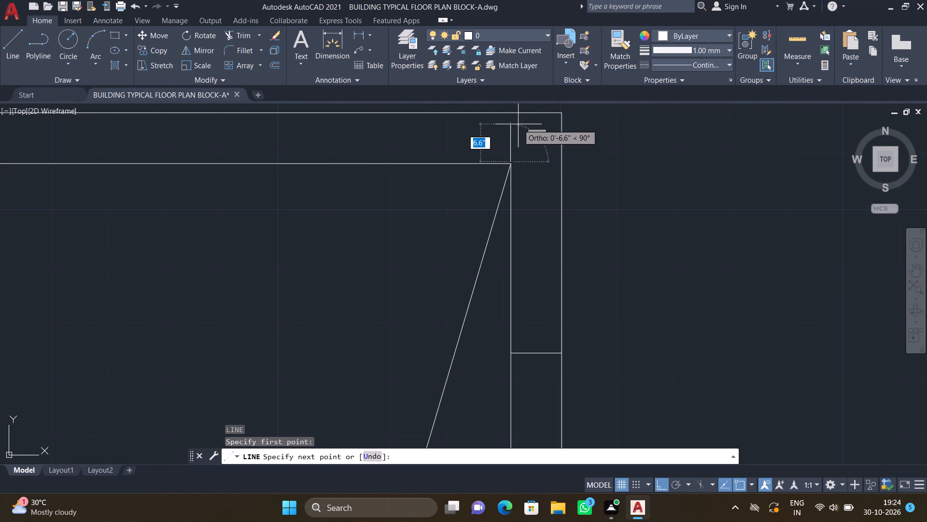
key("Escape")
Draw a 9" vertical line from the cut-out's upper-right inner corner up to the outer wall line.
key("l")
key("Return")
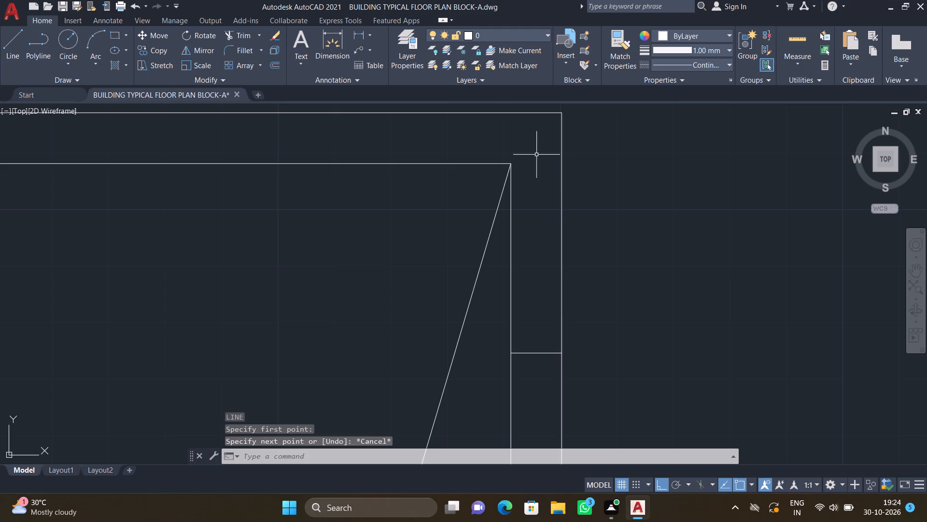
scroll(510, 165, "up", 2)
left_click(507, 160)
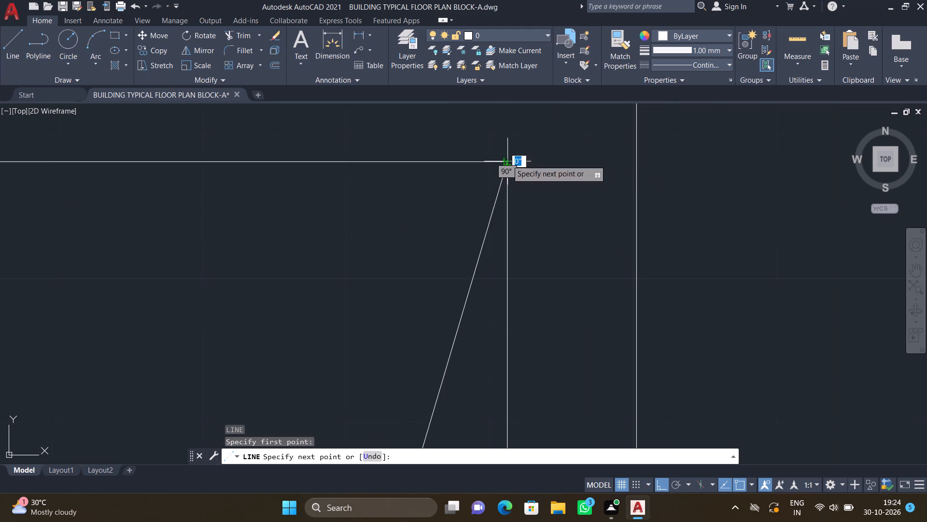
scroll(506, 129, "down", 4)
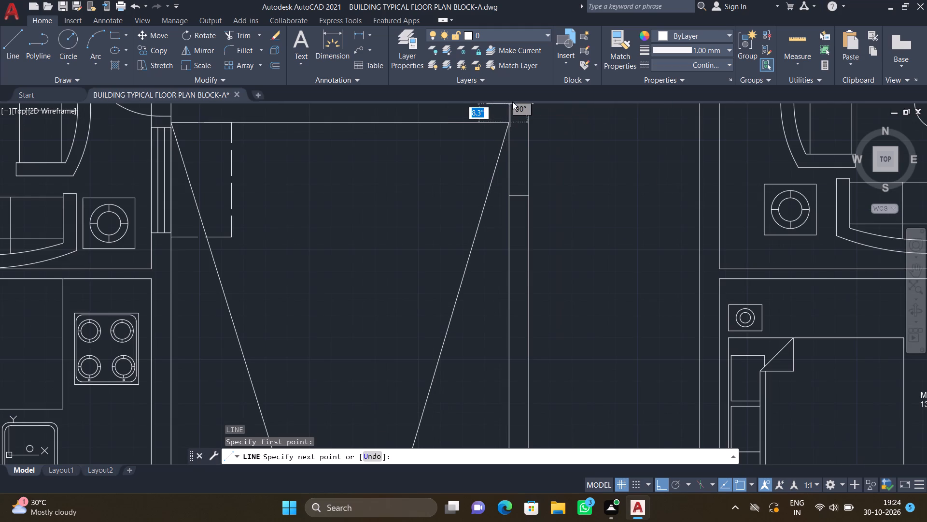
scroll(492, 161, "down", 2)
scroll(505, 132, "up", 3)
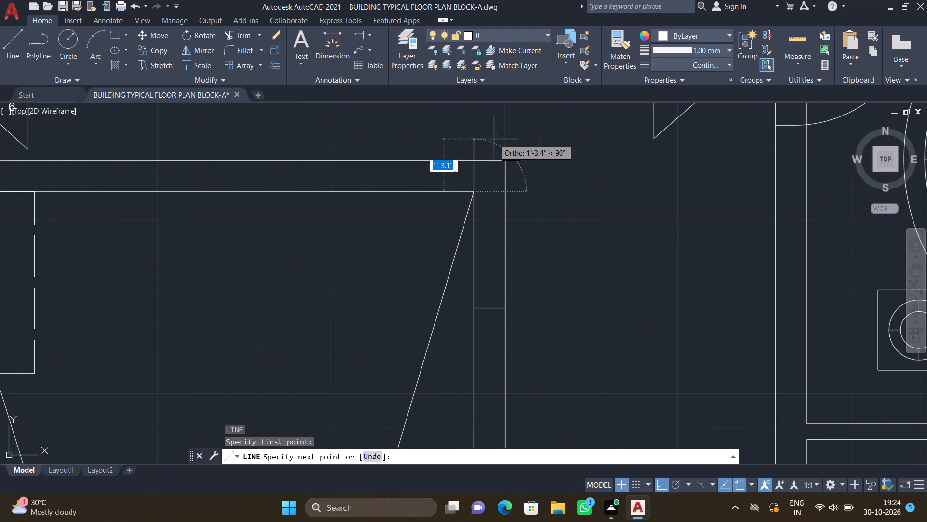
scroll(463, 182, "up", 2)
scroll(485, 138, "up", 1)
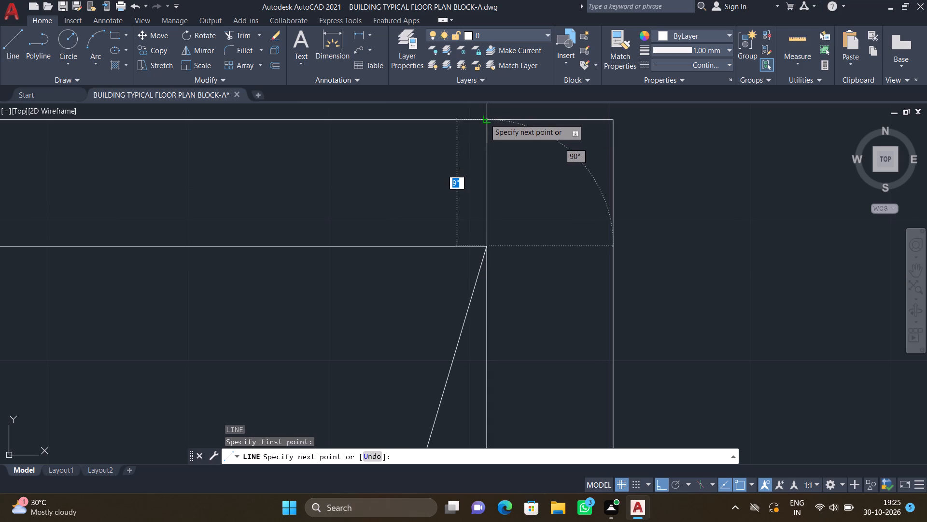
left_click(485, 118)
key("Return")
Draw a horizontal line across the cut-out's right-hand wall, a little above the level of the CUT OUT label.
scroll(485, 126, "down", 1)
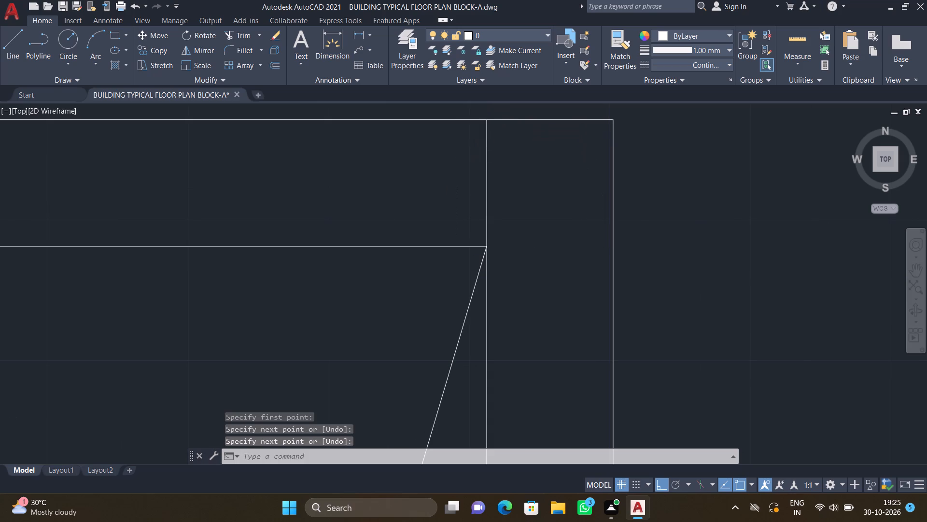
scroll(491, 135, "down", 3)
scroll(543, 182, "down", 4)
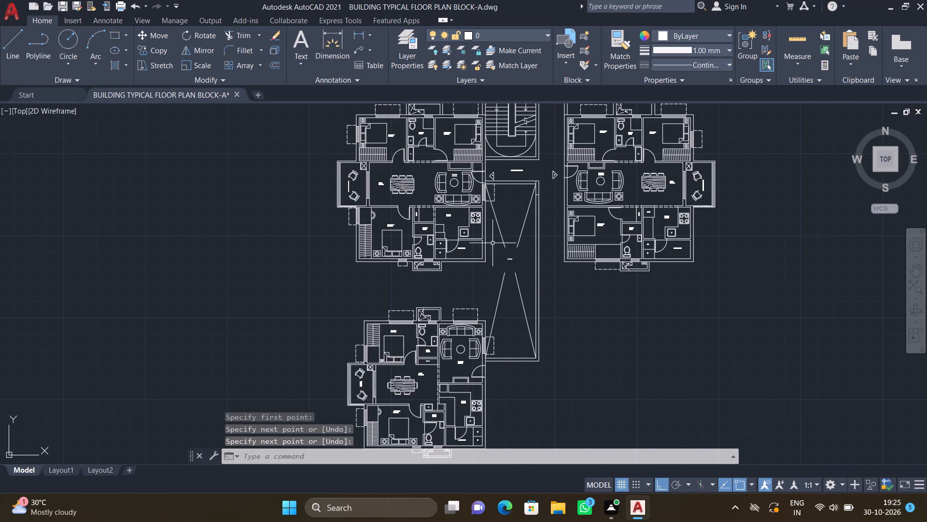
scroll(542, 261, "up", 4)
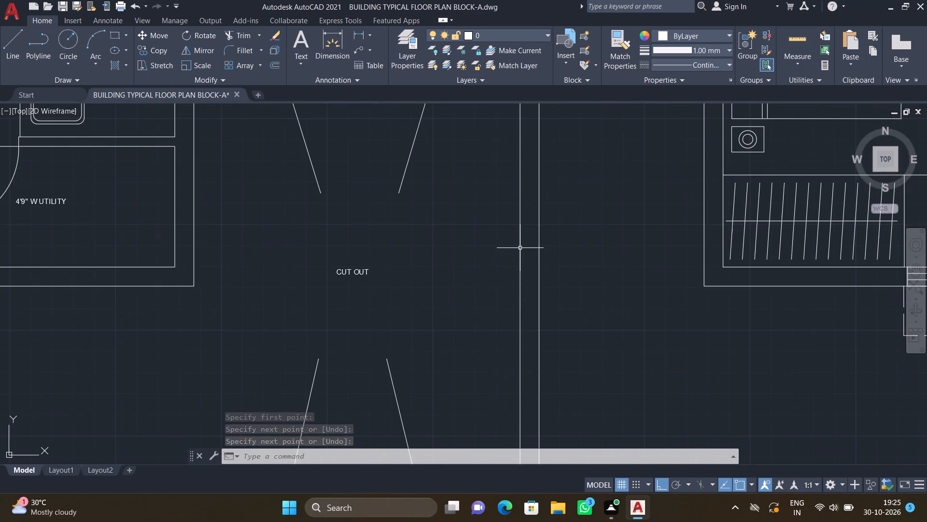
key("l")
key("Return")
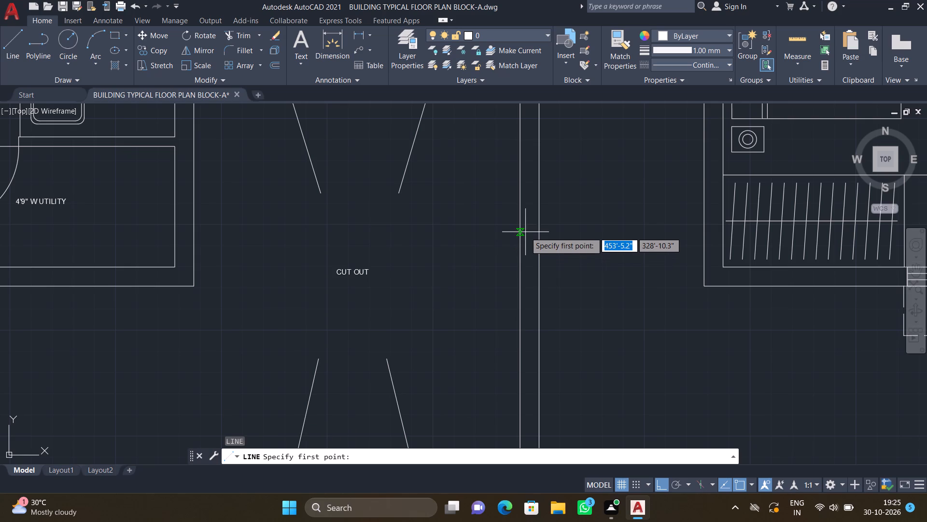
scroll(522, 228, "up", 1)
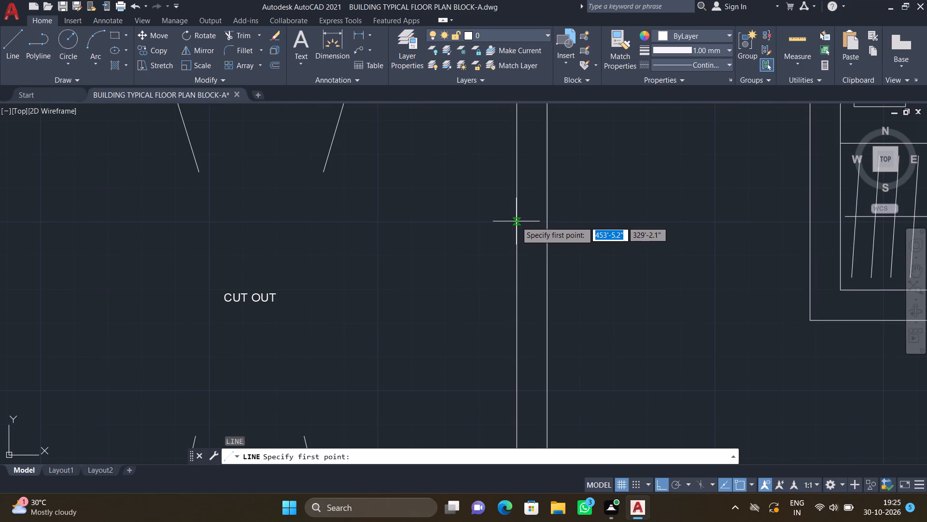
left_click(516, 221)
scroll(536, 228, "up", 2)
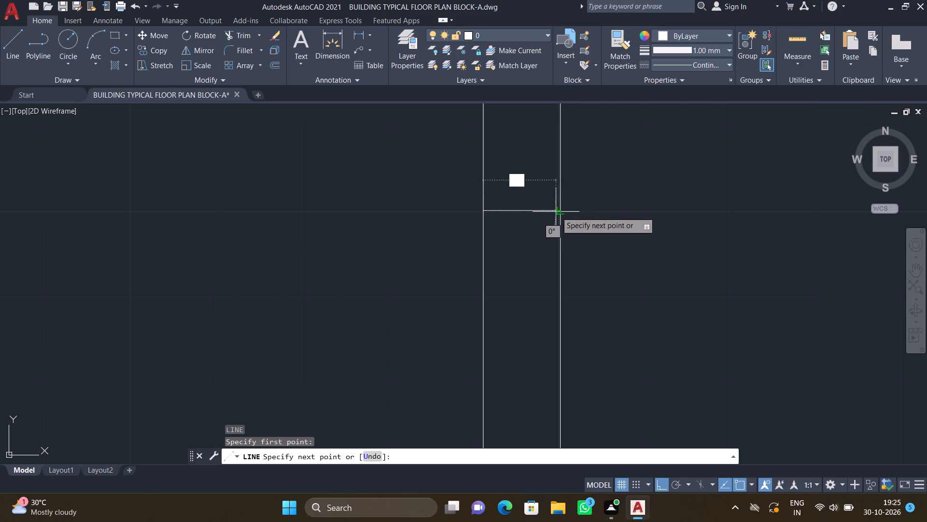
left_click(558, 211)
key("Return")
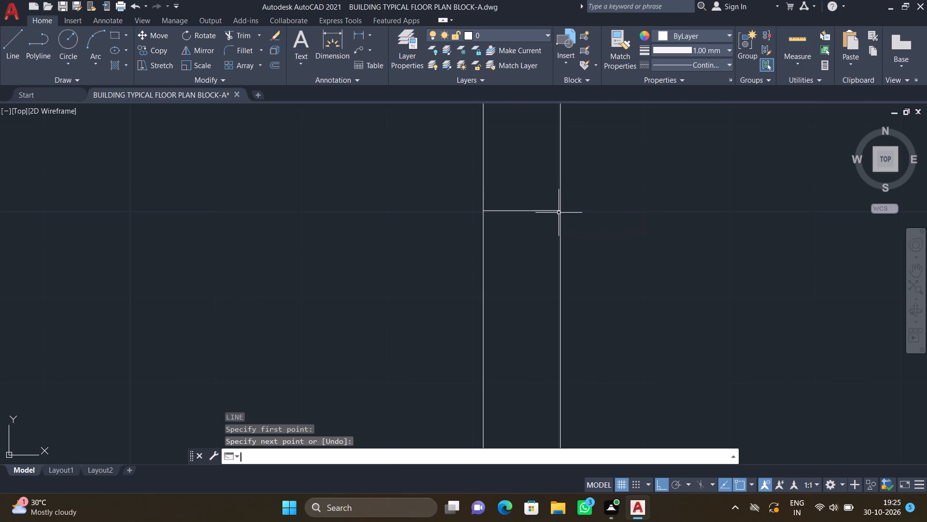
Draw a second 9" horizontal line across the right-hand wall, slightly below the level of the CUT OUT label.
key("l")
key("Return")
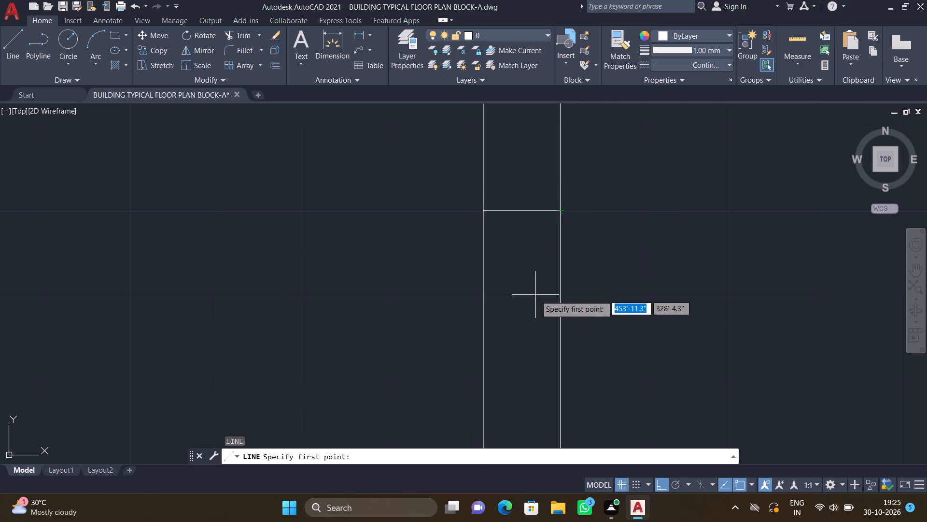
scroll(535, 302, "down", 3)
scroll(527, 354, "up", 2)
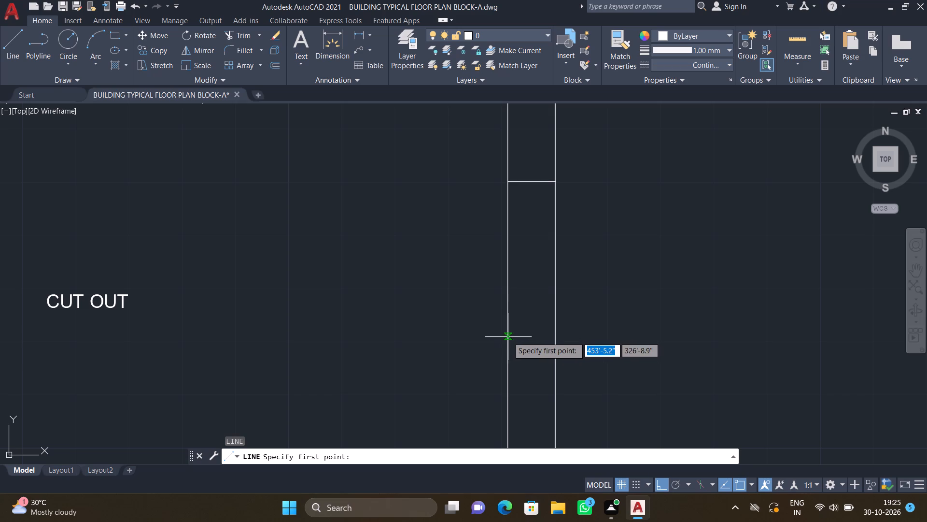
left_click(508, 337)
scroll(551, 339, "up", 1)
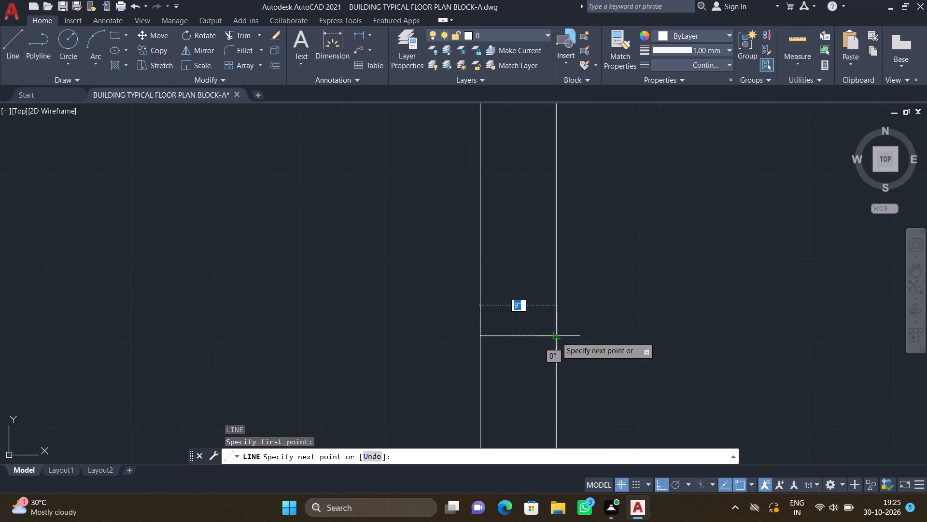
left_click(556, 336)
key("Return")
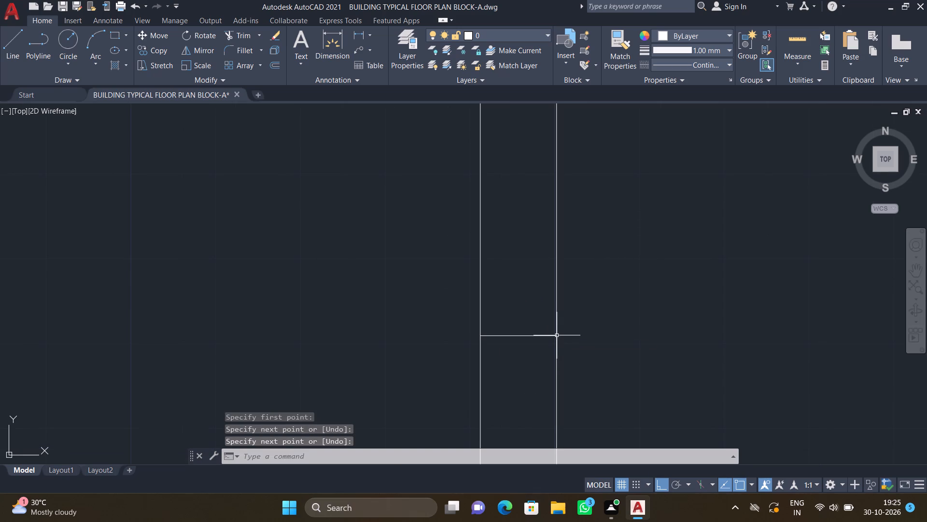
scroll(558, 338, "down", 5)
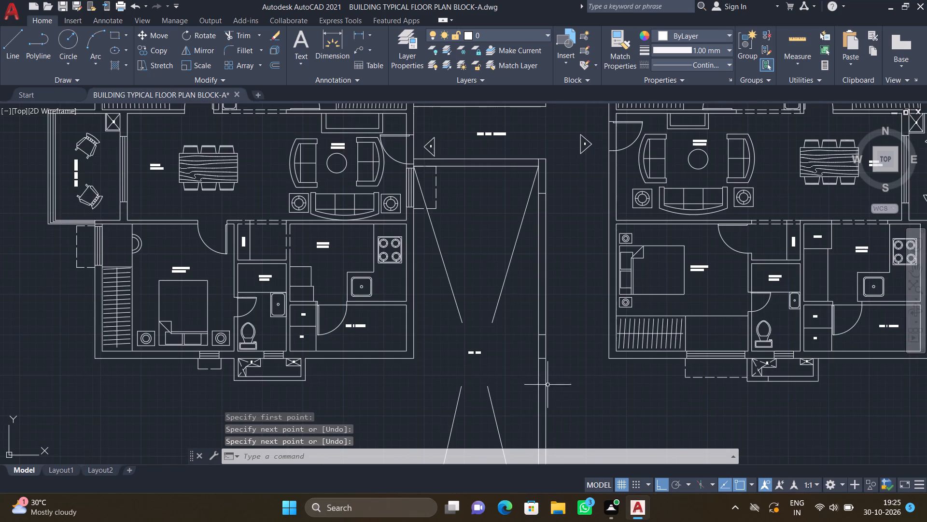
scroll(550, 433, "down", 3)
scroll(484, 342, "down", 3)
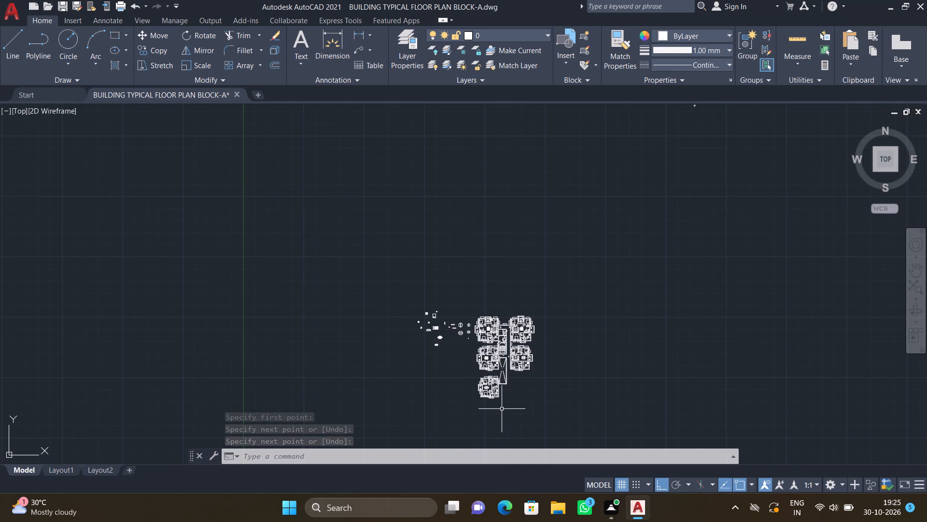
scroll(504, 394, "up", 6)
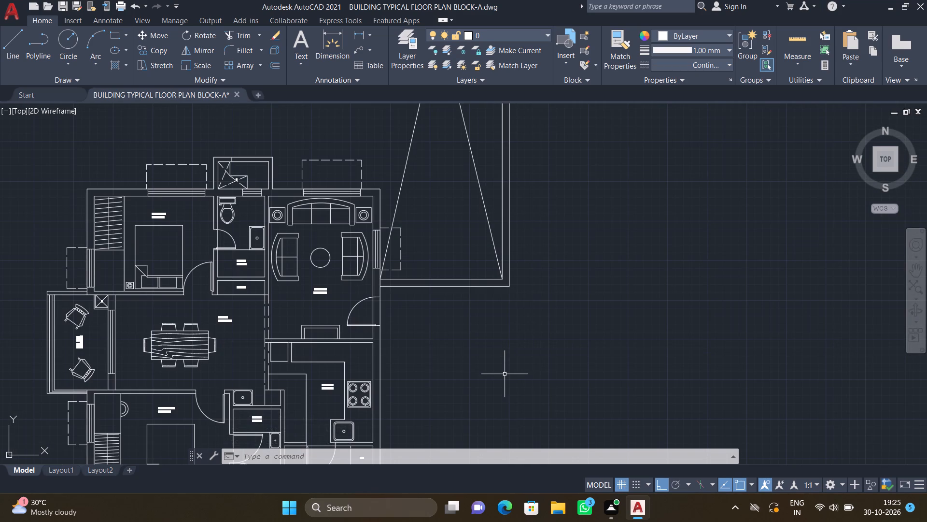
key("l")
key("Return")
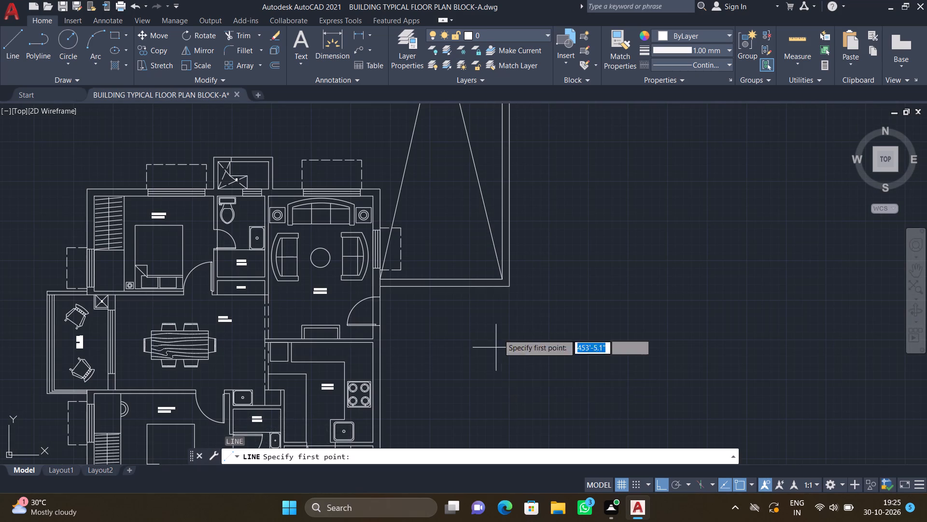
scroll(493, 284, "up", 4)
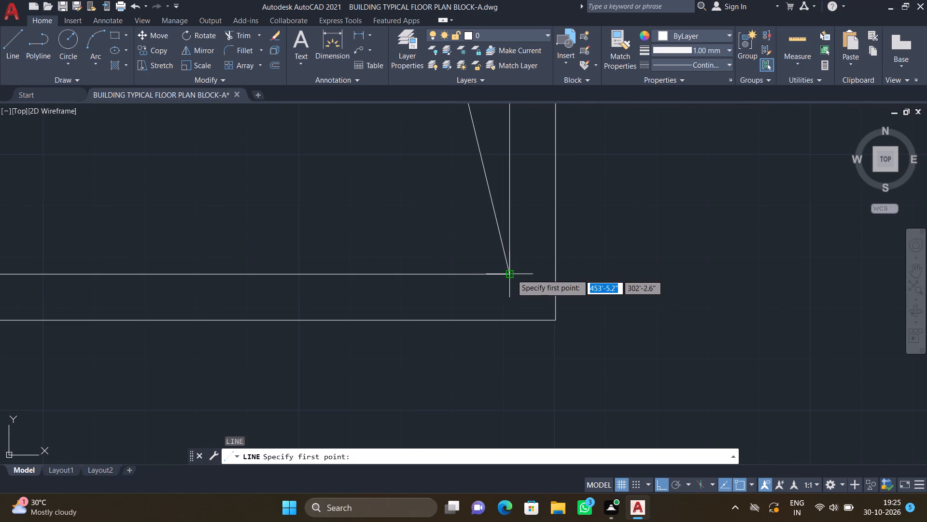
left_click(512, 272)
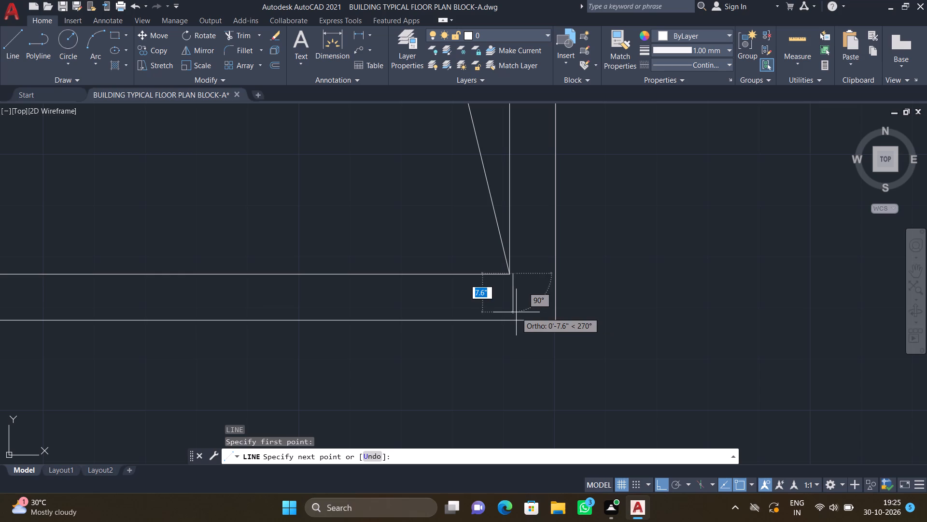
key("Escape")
Draw a vertical line from the cut-out's lower-right inner corner down to the outer wall line.
key("l")
key("Return")
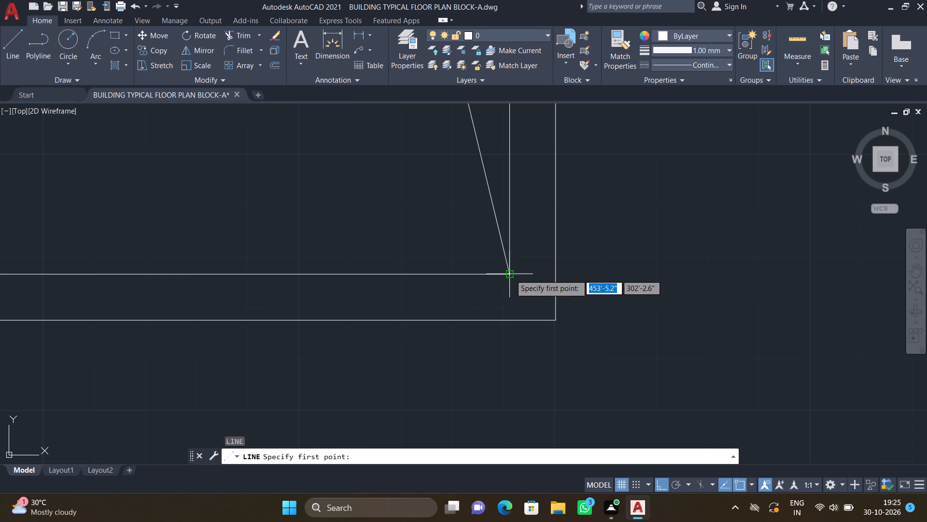
scroll(514, 275, "up", 1)
left_click(505, 274)
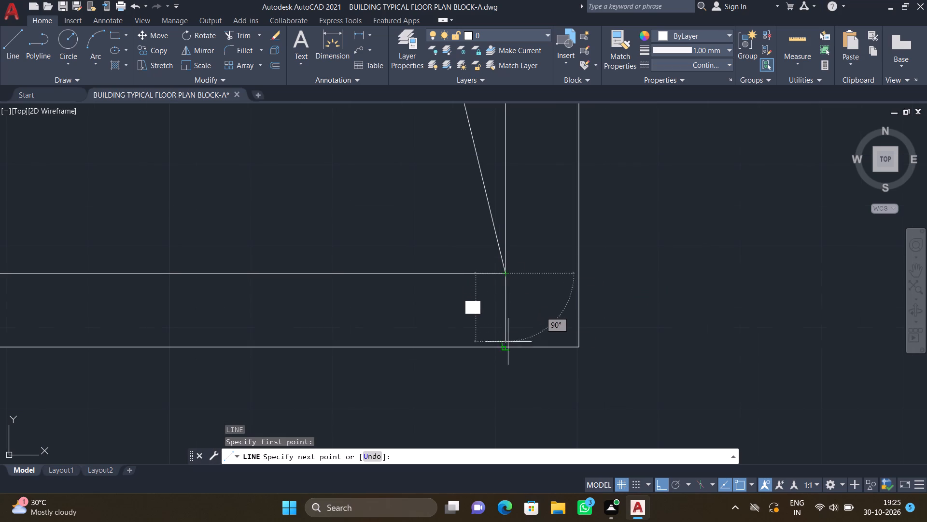
left_click(508, 347)
key("Return")
Draw a horizontal line across the cut-out's right-hand wall, a little above its lower inner corner.
scroll(497, 221, "down", 2)
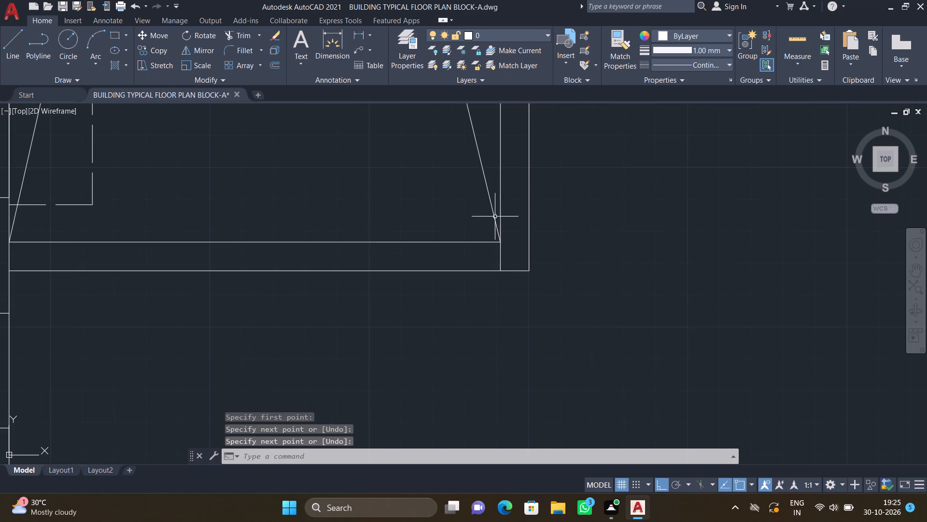
scroll(518, 178, "up", 2)
key("l")
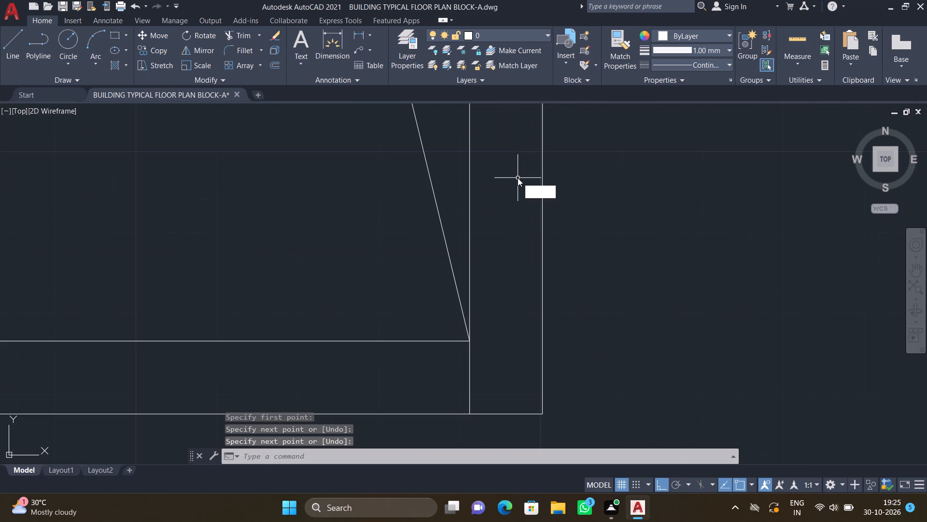
key("Return")
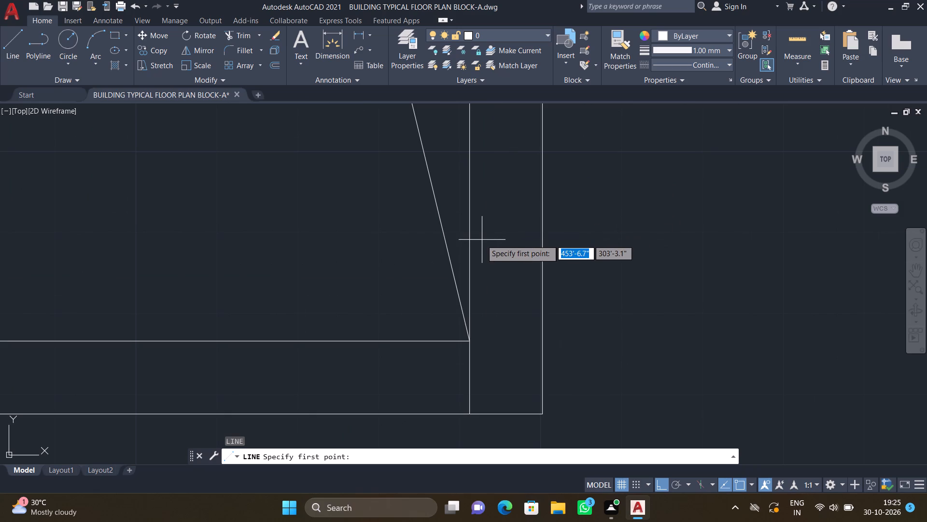
left_click(471, 212)
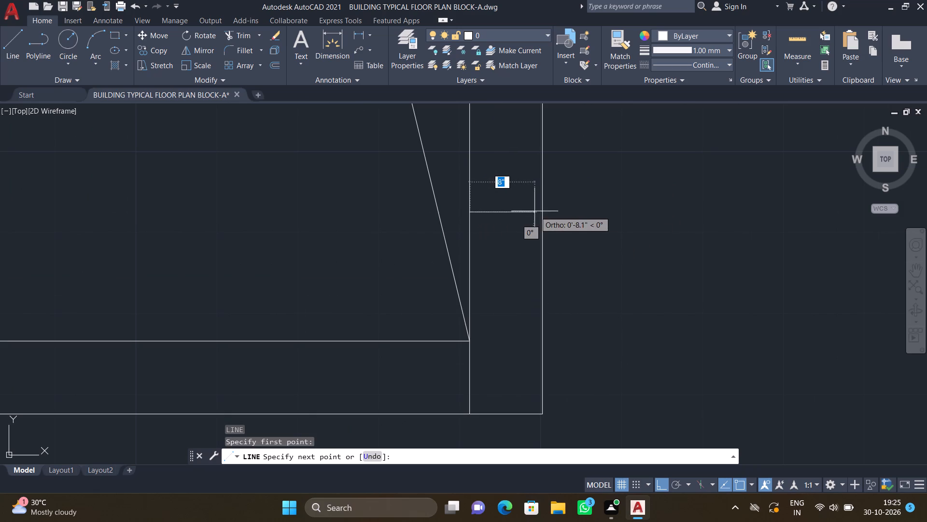
scroll(535, 211, "up", 2)
left_click(551, 214)
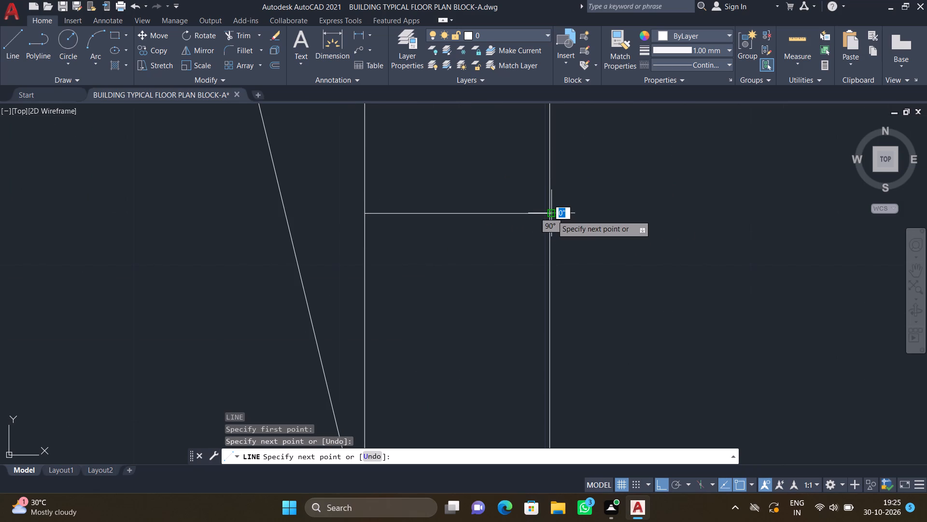
key("Return")
scroll(503, 223, "down", 4)
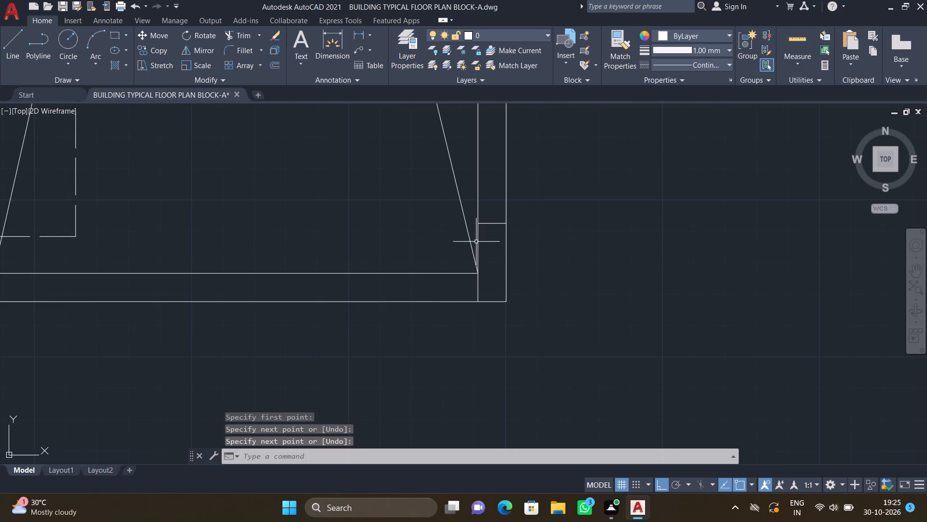
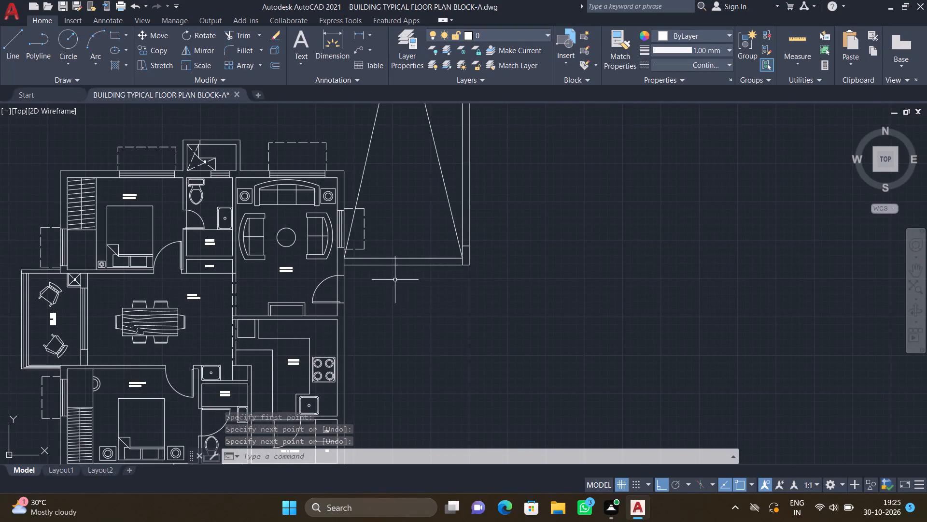
Draw a vertical line about 47'-6" long from the right-hand flat's lower-left outer corner down to the lower-left flat's bottom wall level.
scroll(410, 287, "down", 3)
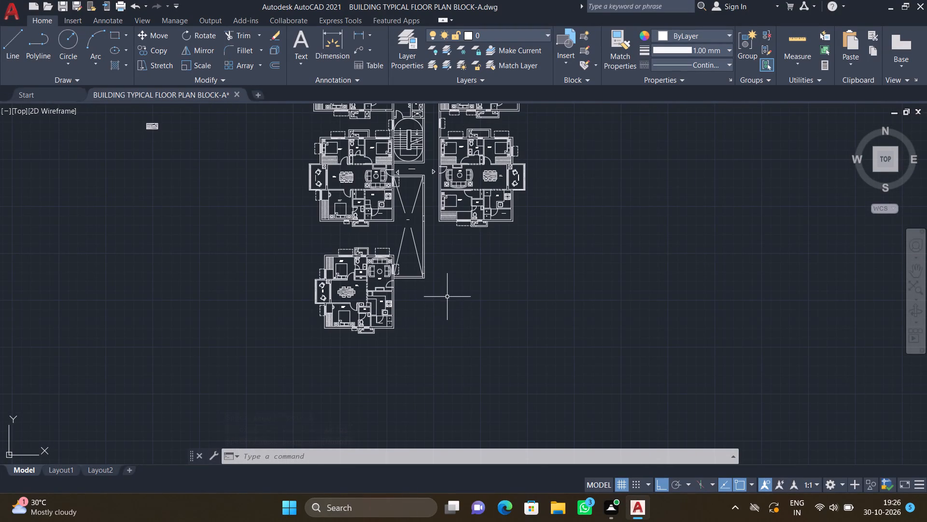
scroll(433, 278, "down", 2)
scroll(436, 261, "up", 3)
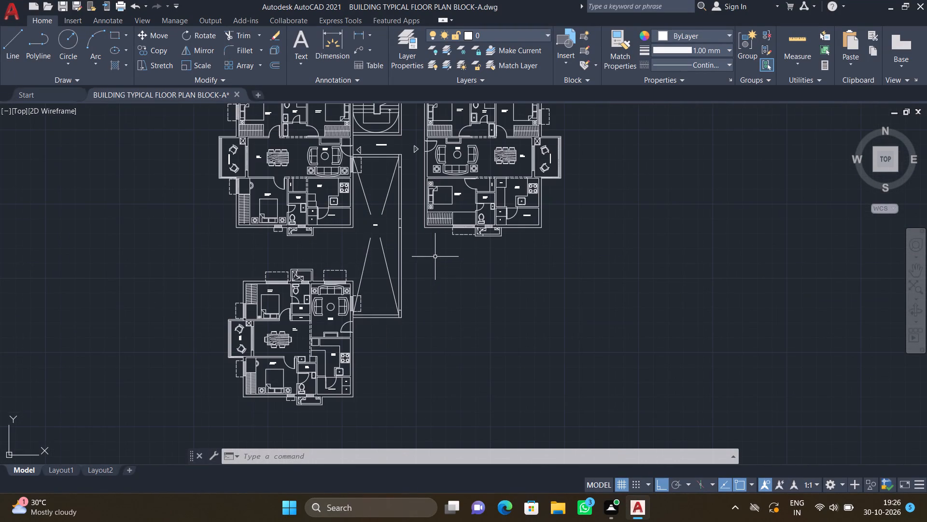
scroll(434, 244, "up", 2)
key("l")
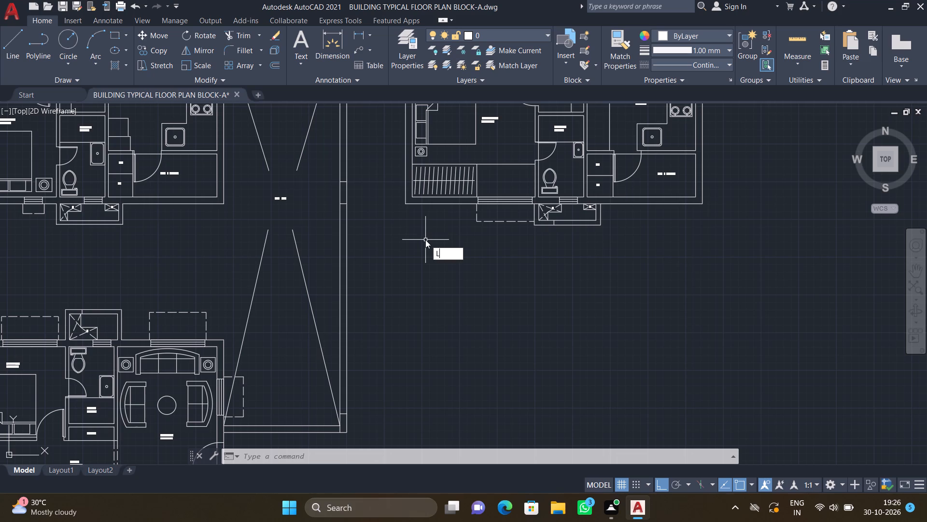
key("Return")
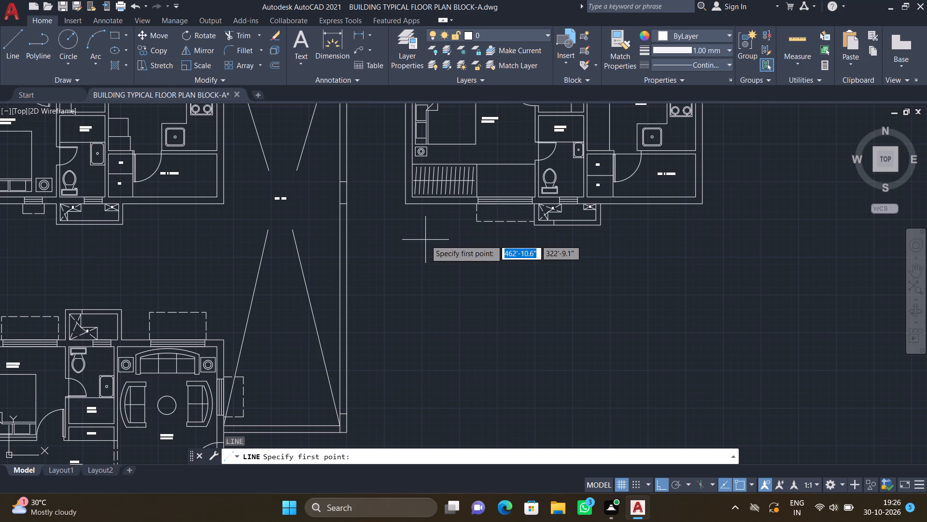
scroll(399, 211, "up", 2)
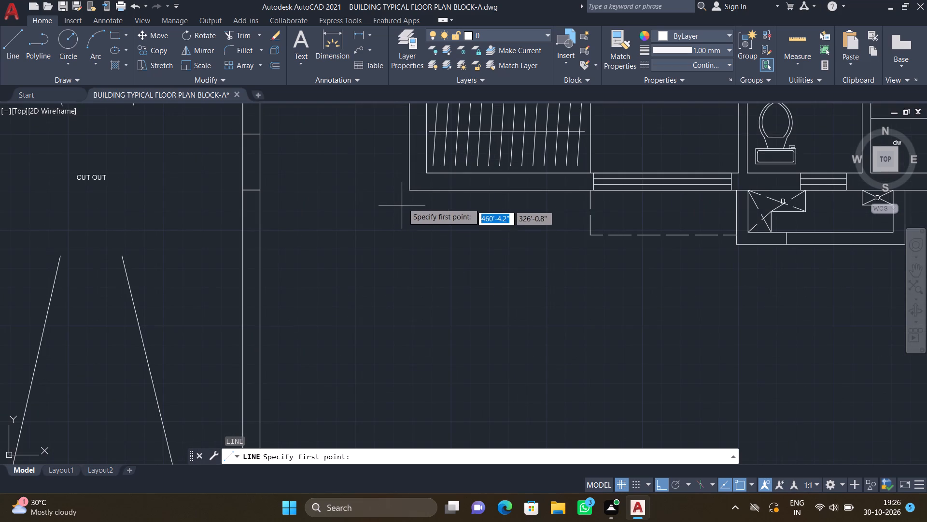
left_click_drag(411, 188, 412, 197)
scroll(446, 333, "down", 2)
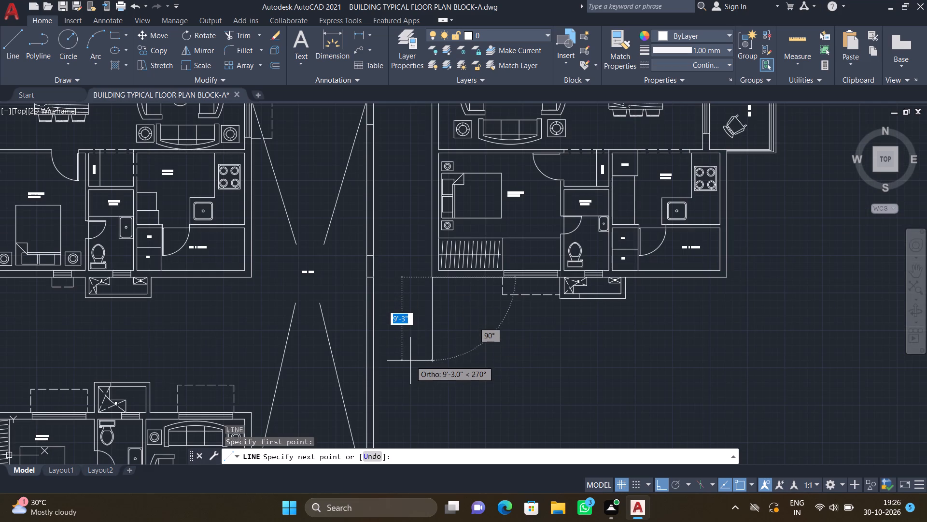
scroll(416, 364, "down", 3)
scroll(420, 311, "down", 2)
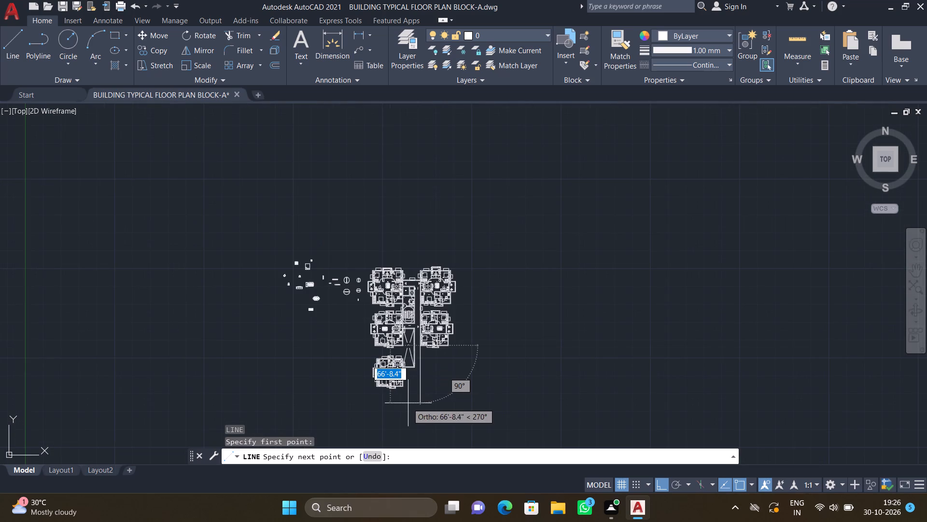
scroll(413, 402, "up", 2)
scroll(425, 364, "up", 3)
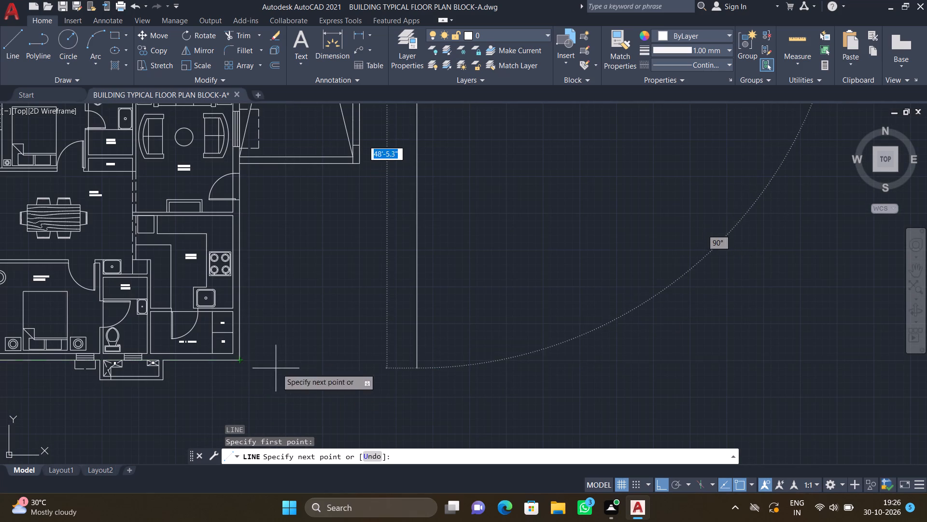
left_click(417, 360)
key("Return")
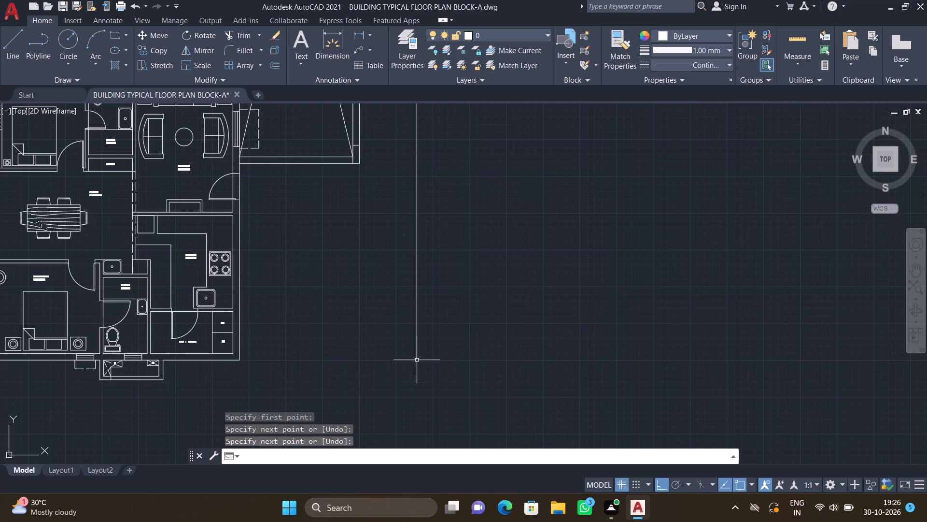
Draw a horizontal line from the lower-left flat's top-right outer corner across the cut-out and well past the new vertical line.
scroll(417, 360, "down", 4)
scroll(421, 296, "up", 4)
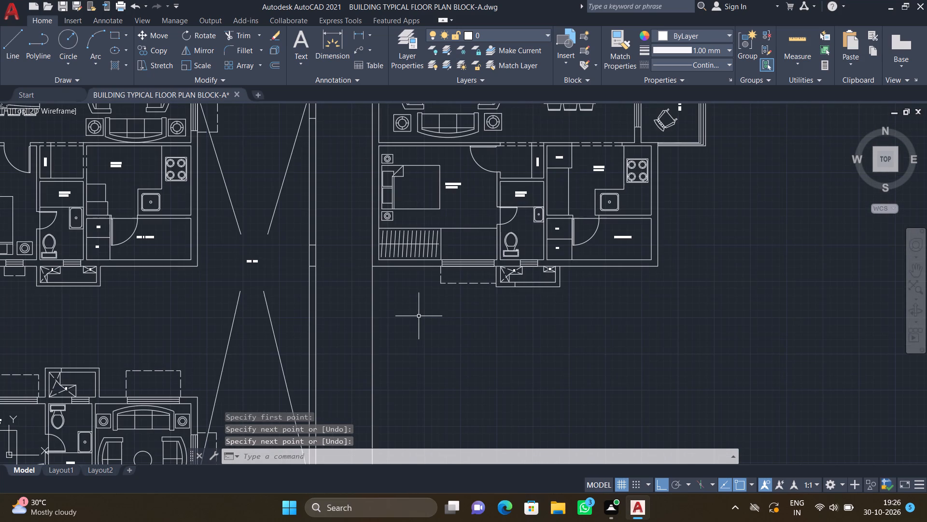
key("l")
key("Return")
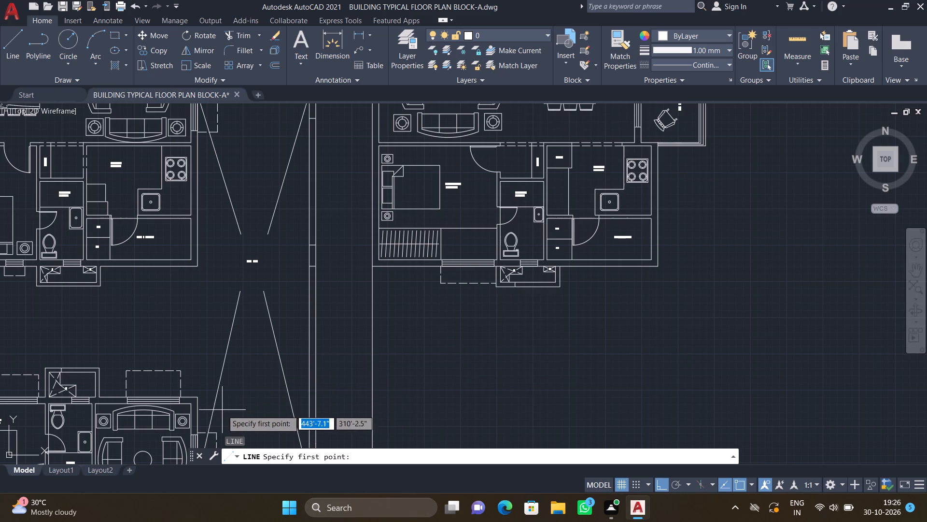
scroll(193, 399, "up", 2)
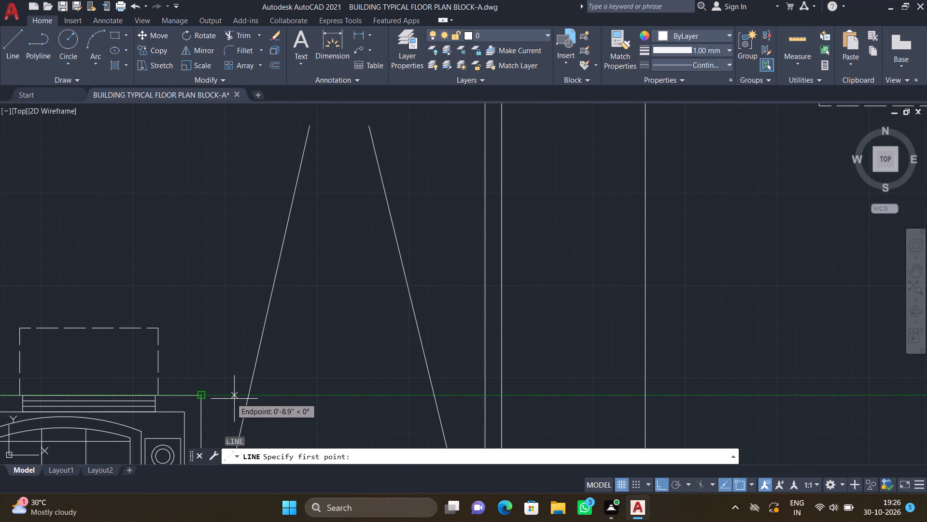
left_click(199, 394)
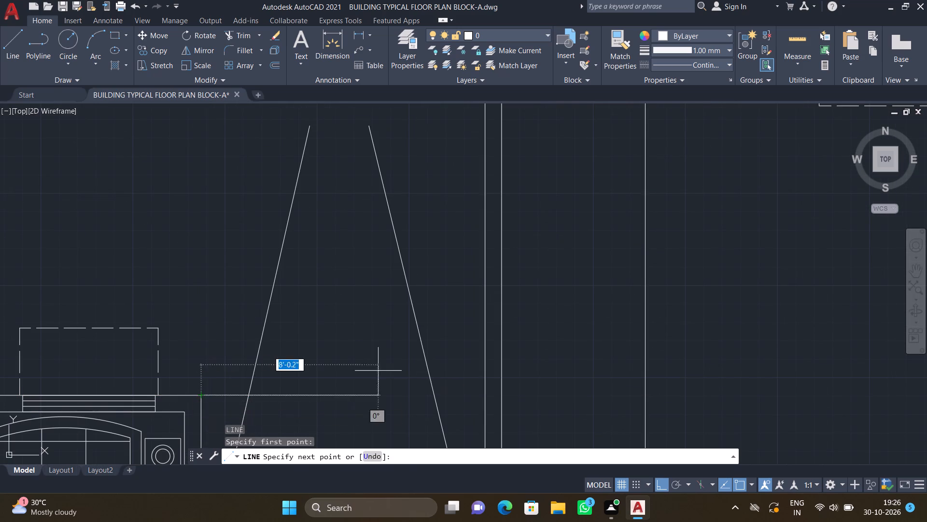
scroll(404, 371, "down", 2)
scroll(607, 392, "down", 2)
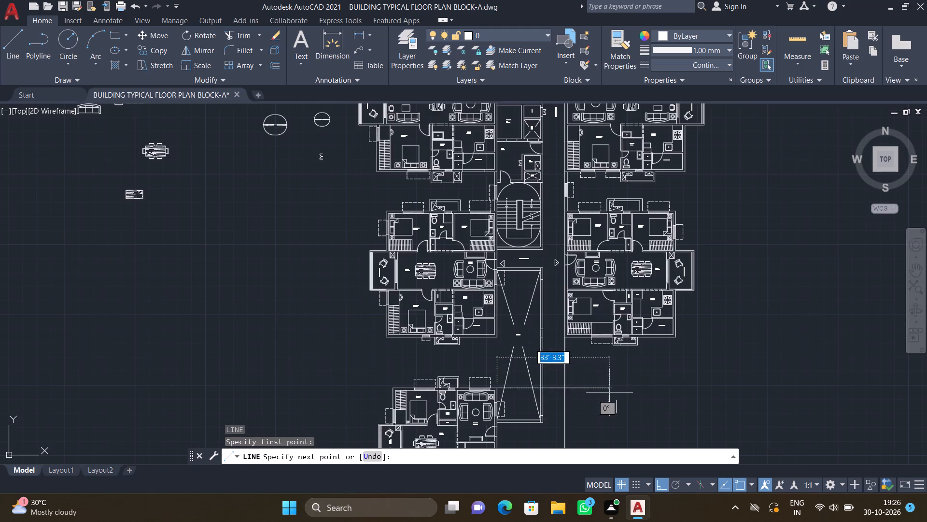
scroll(683, 409, "up", 1)
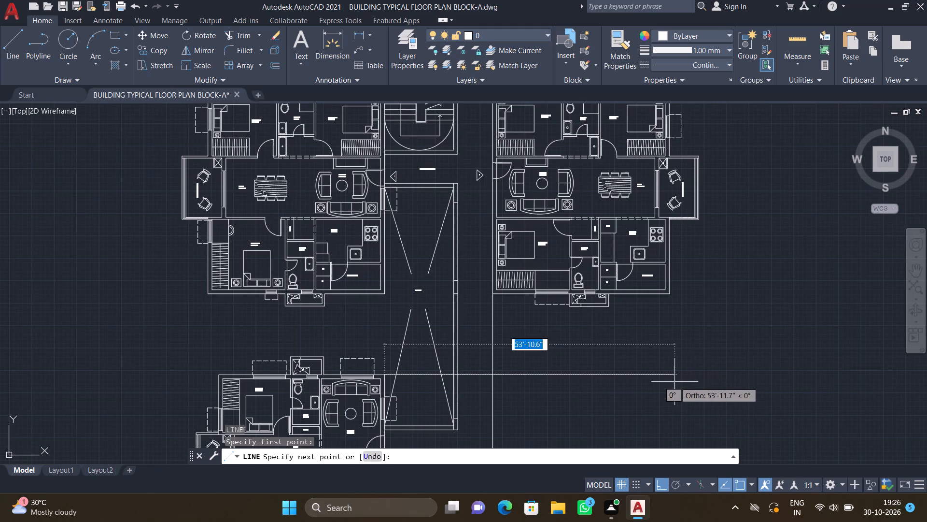
left_click(707, 372)
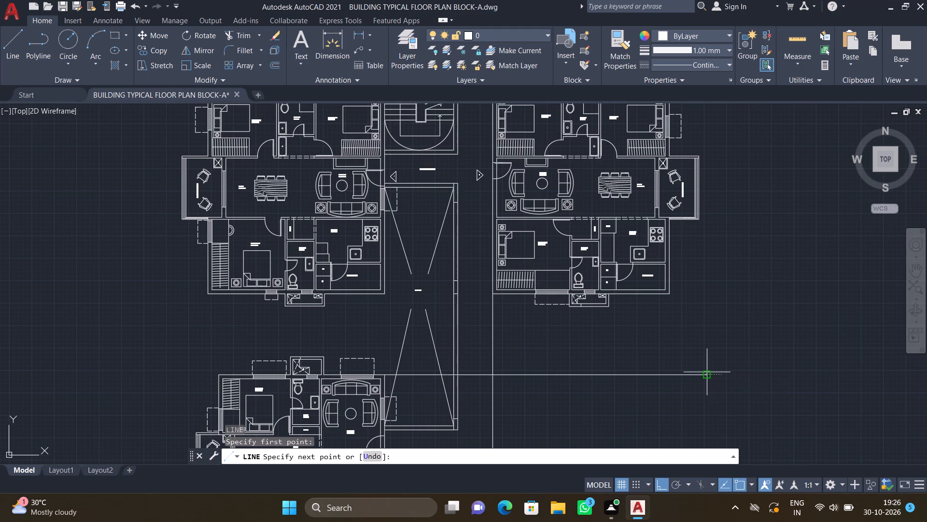
key("Return")
Trim away the horizontal line between the lower-left flat and the new vertical line, including its pieces across the cut-out and its wall.
type("TR")
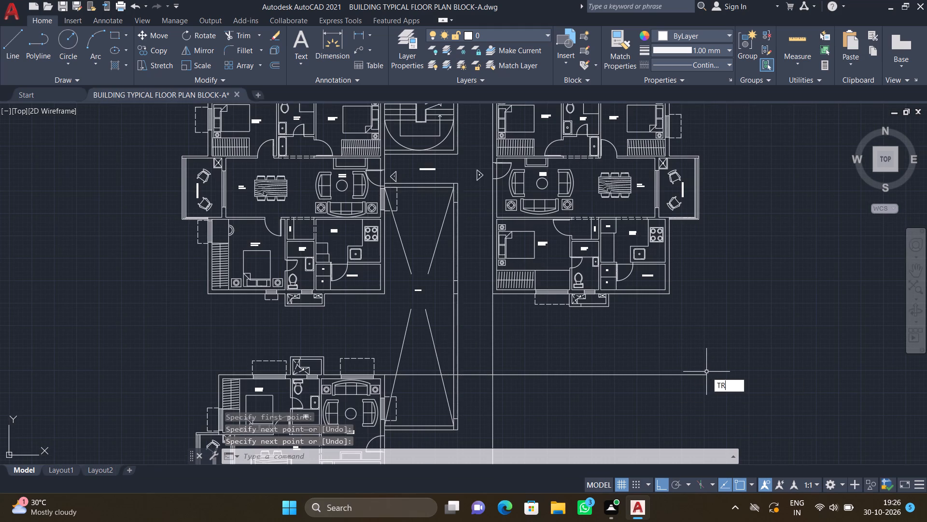
key("Return")
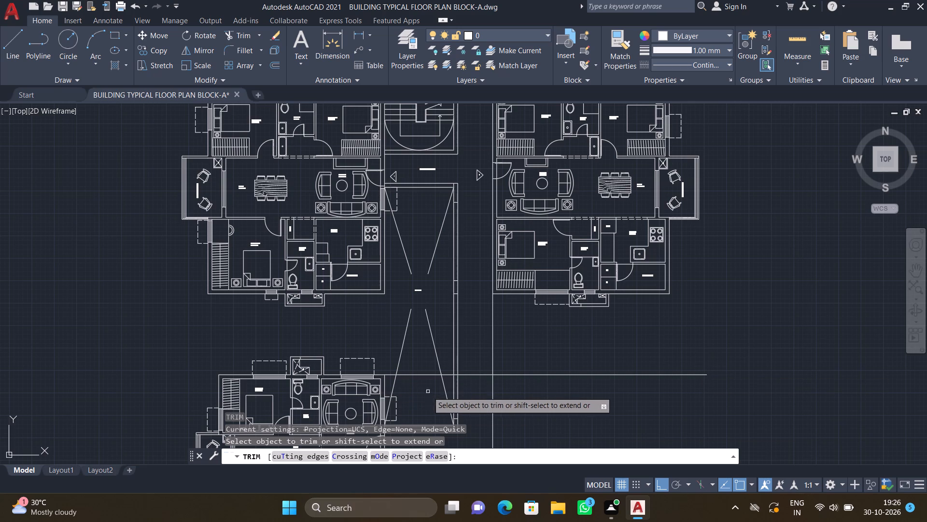
scroll(421, 388, "up", 1)
scroll(371, 371, "up", 2)
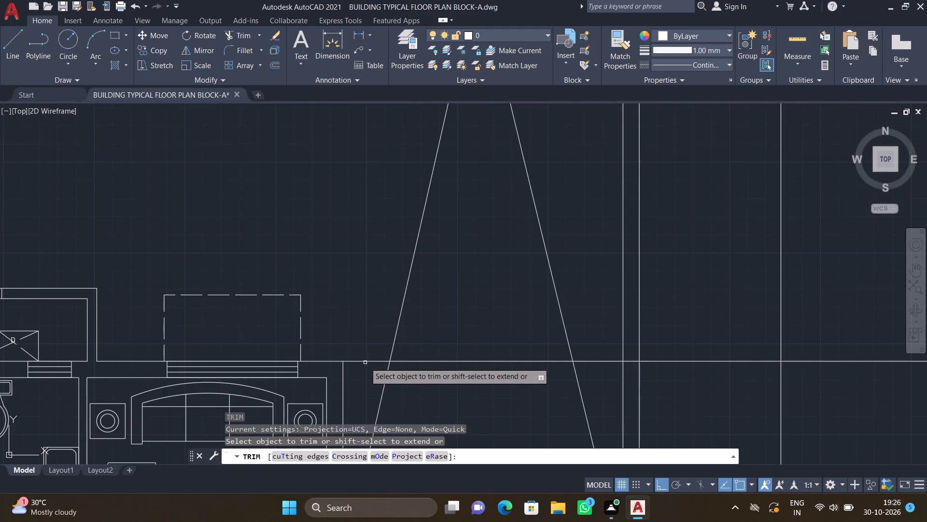
left_click(365, 361)
left_click(432, 362)
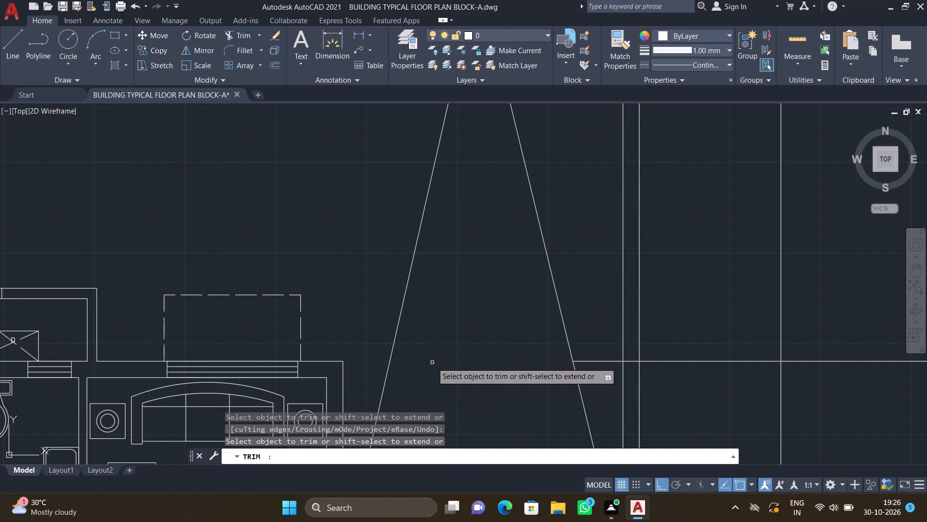
scroll(533, 347, "down", 1)
scroll(592, 350, "up", 2)
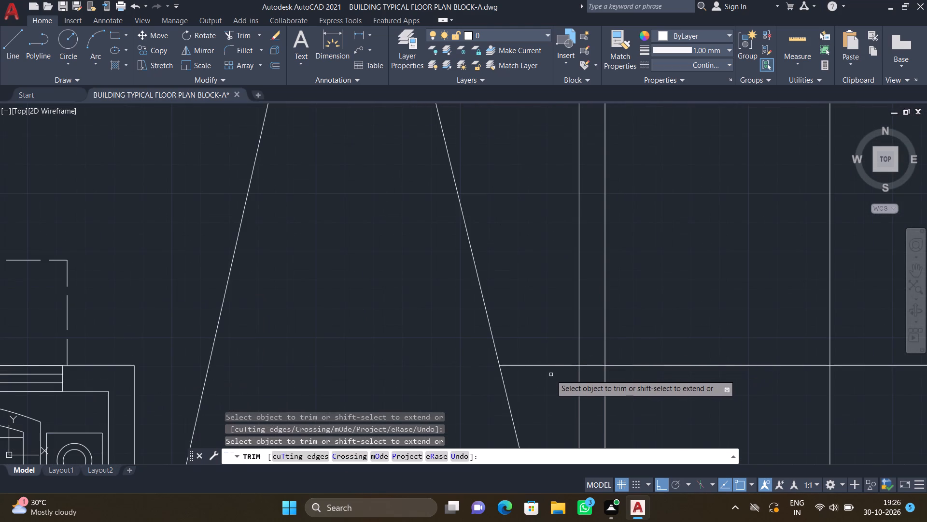
left_click(551, 365)
scroll(578, 393, "down", 2)
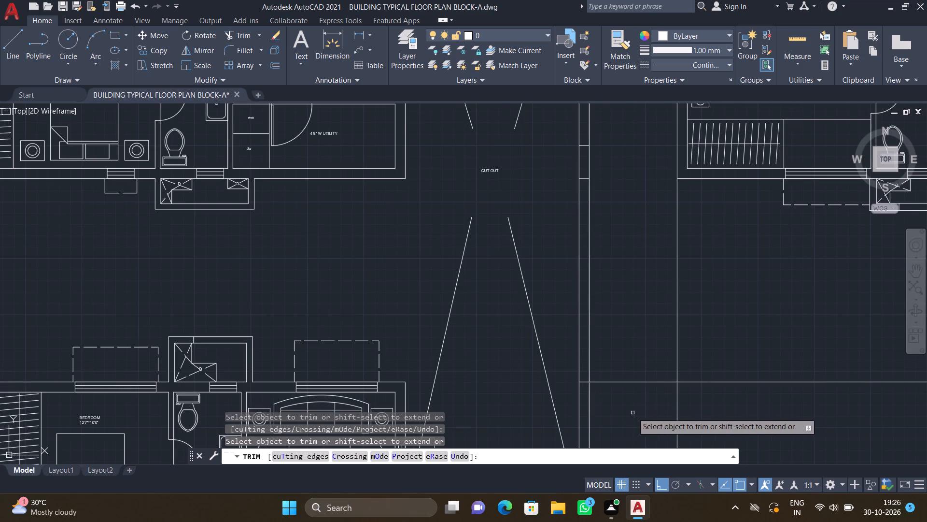
scroll(604, 402, "down", 2)
scroll(621, 408, "up", 3)
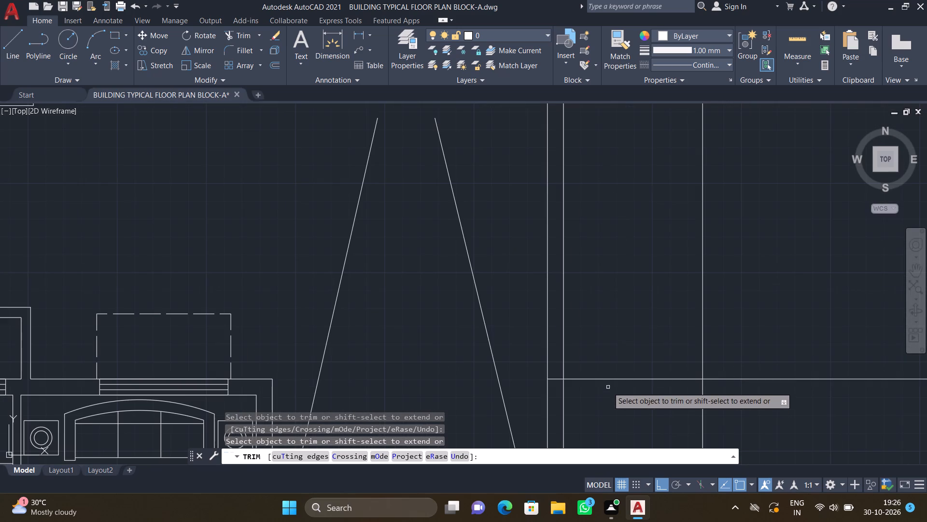
left_click_drag(609, 366, 617, 390)
scroll(555, 377, "up", 1)
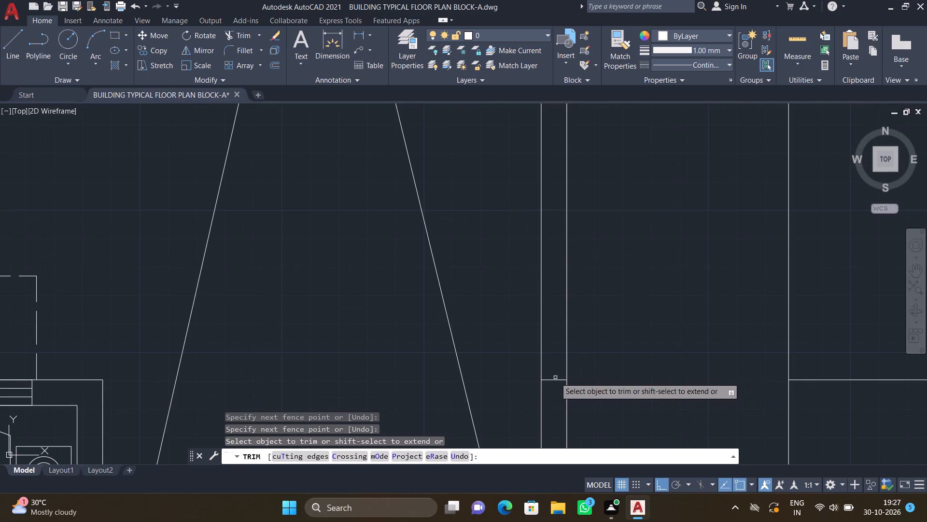
left_click(557, 378)
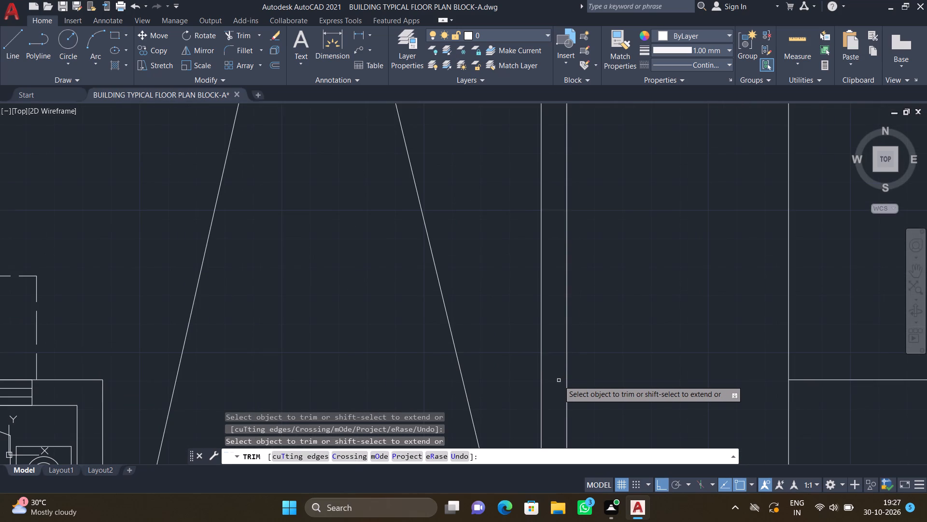
key("Return")
Erase the four diagonal lines marking the cut-out, both the lower pair and the upper pair.
scroll(555, 397, "down", 3)
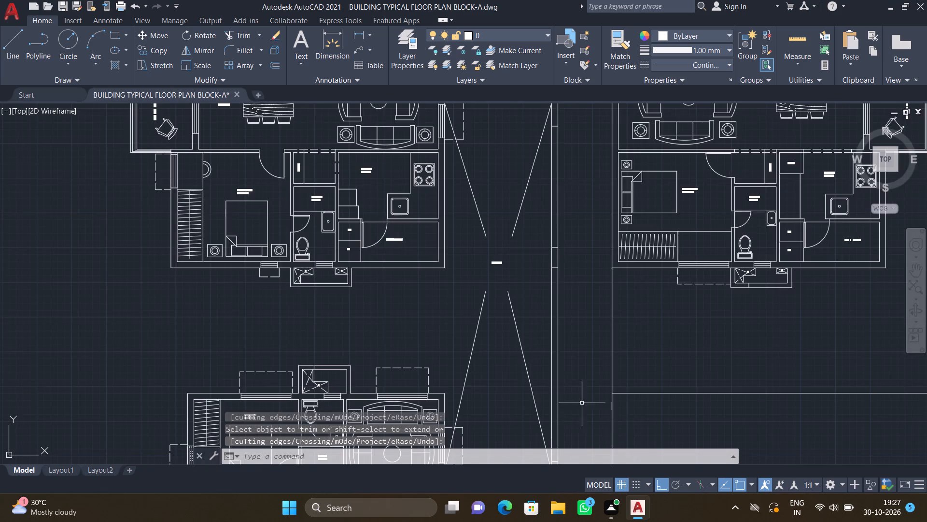
middle_click_drag(527, 348, 467, 298)
scroll(467, 297, "down", 3)
scroll(509, 320, "up", 2)
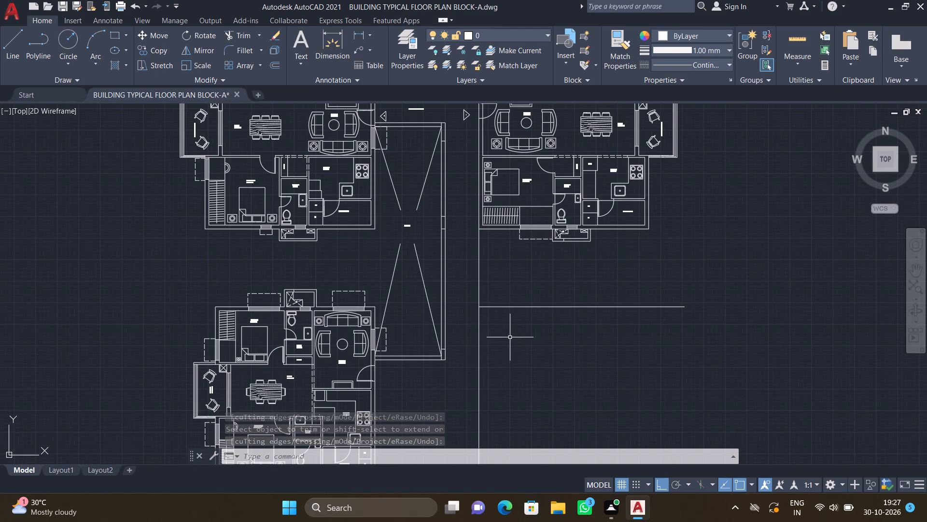
scroll(502, 274, "up", 1)
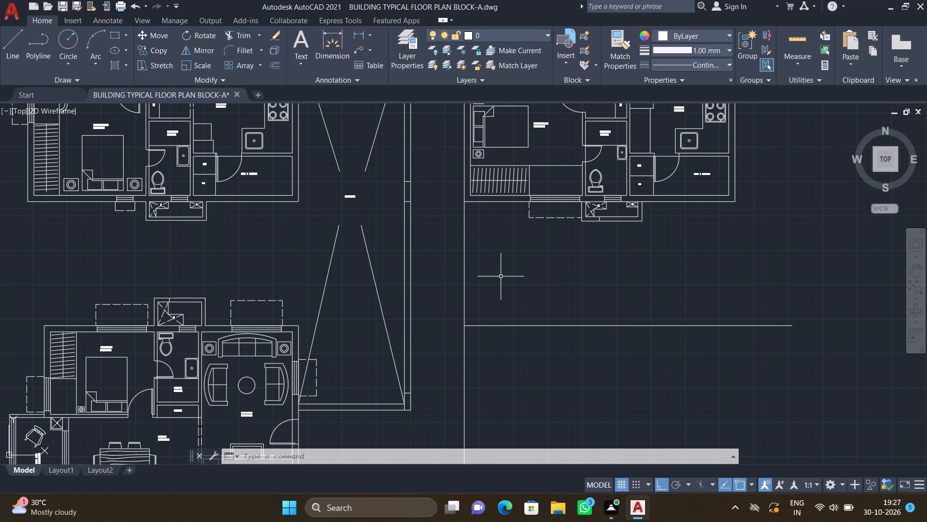
left_click(324, 289)
left_click(378, 300)
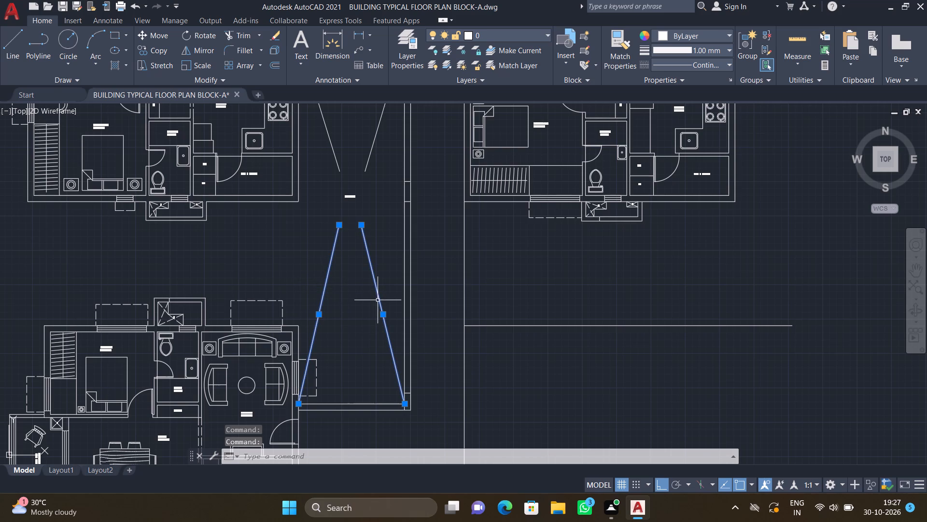
key("Delete")
scroll(378, 300, "down", 3)
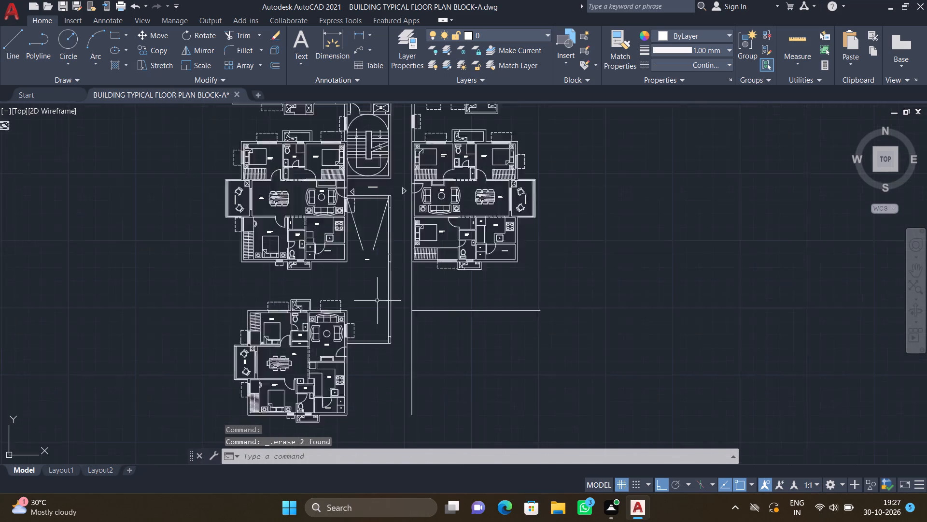
scroll(373, 263, "up", 3)
left_click(339, 251)
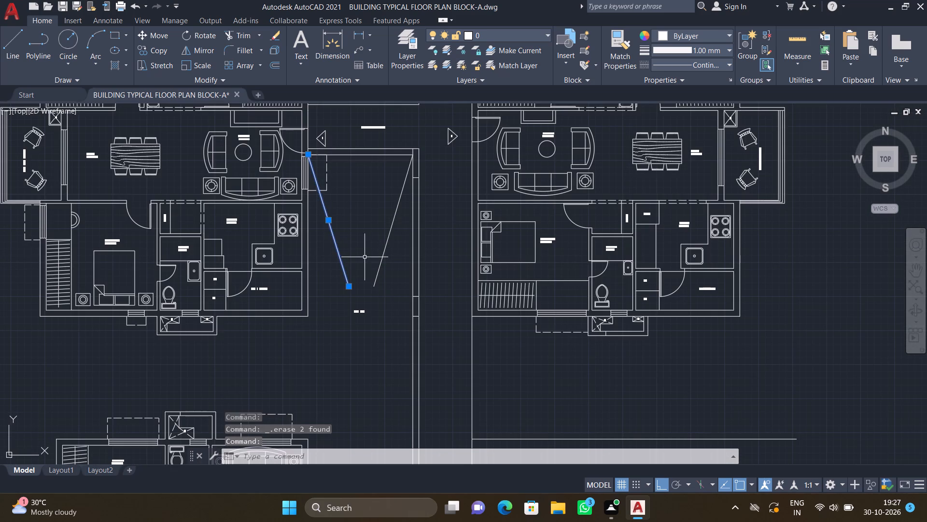
left_click(382, 254)
key("Delete")
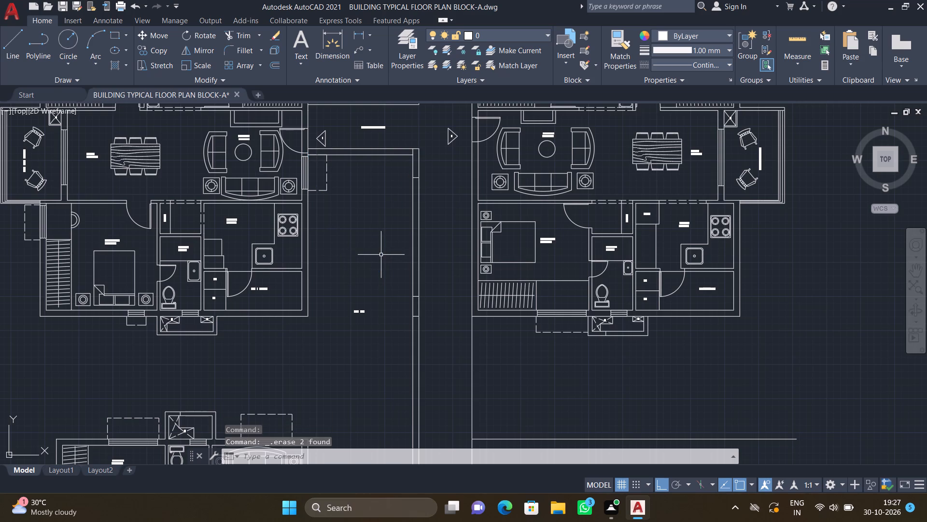
Erase the CUT OUT text label from the open area beside the corridor.
scroll(373, 322, "up", 1)
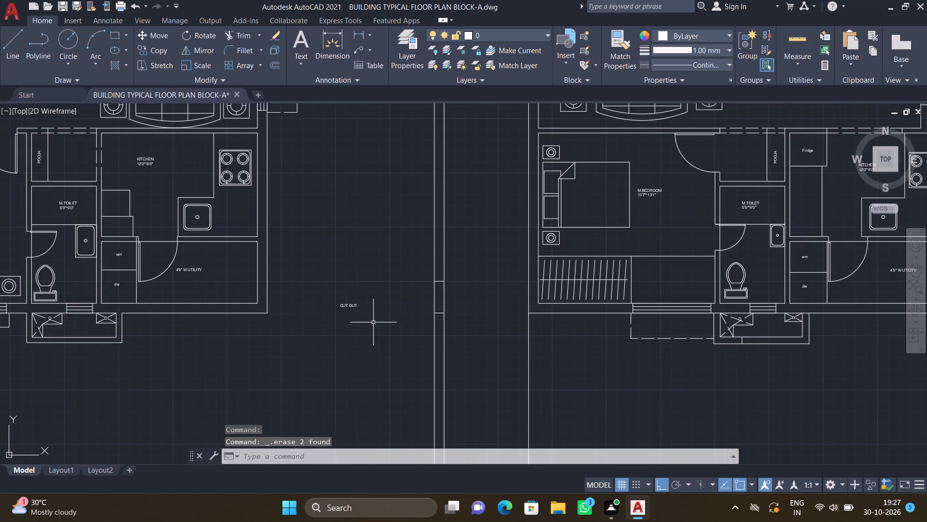
left_click_drag(379, 329, 374, 326)
left_click(320, 275)
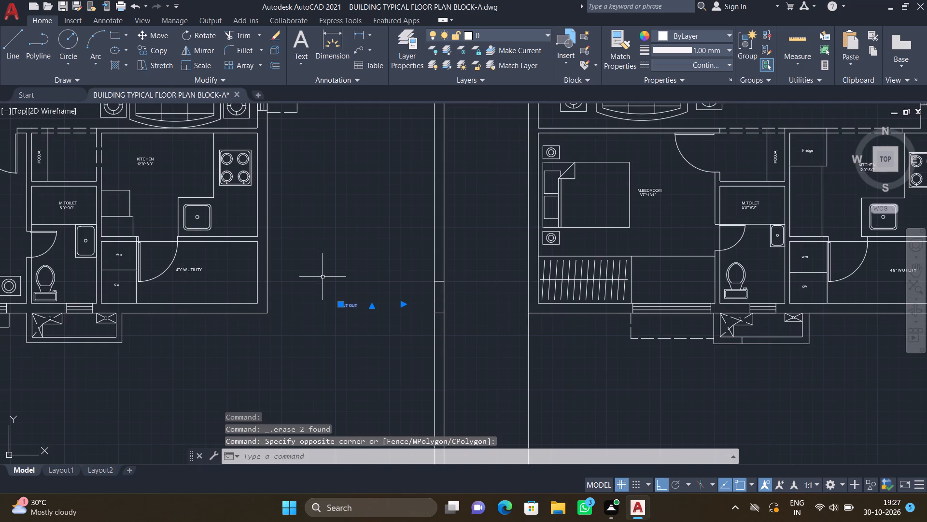
key("Delete")
Draw a vertical line about 48'-2" long from the inner lower-left corner of the right-hand flat's bedroom, parallel to the long vertical guide line.
scroll(324, 290, "down", 3)
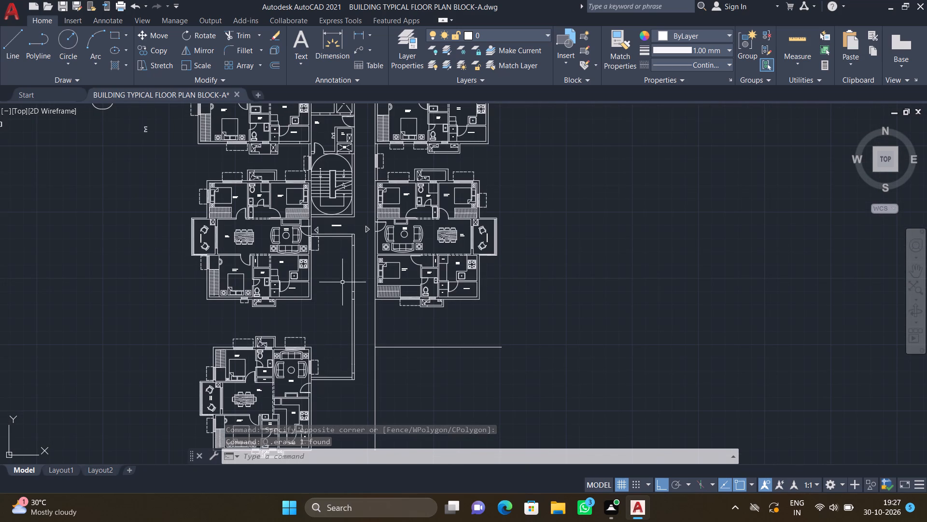
scroll(367, 314, "up", 1)
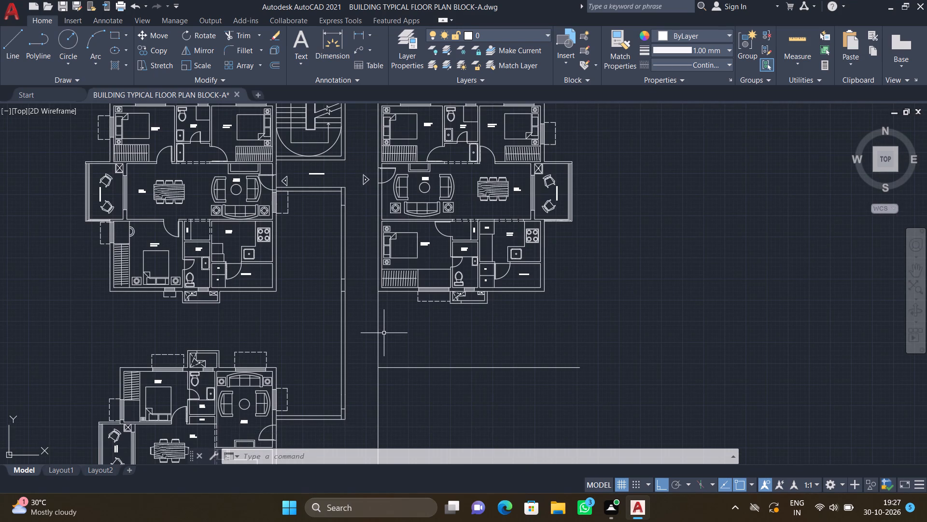
scroll(395, 320, "up", 2)
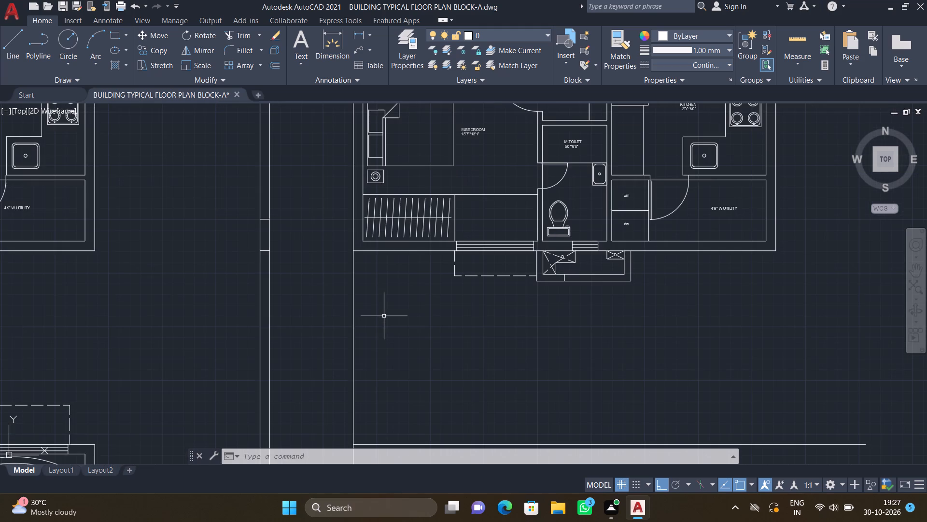
key("l")
key("Return")
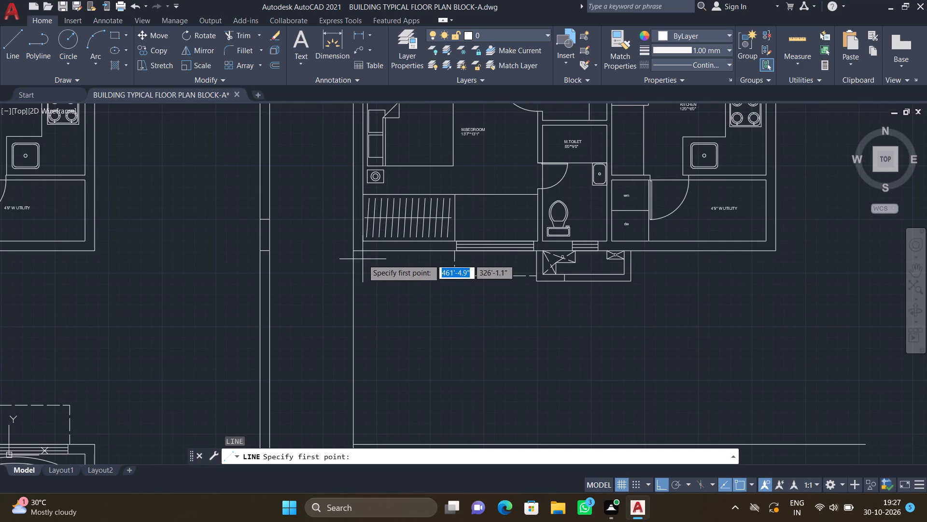
scroll(361, 257, "up", 1)
left_click_drag(362, 231, 366, 243)
scroll(392, 348, "down", 2)
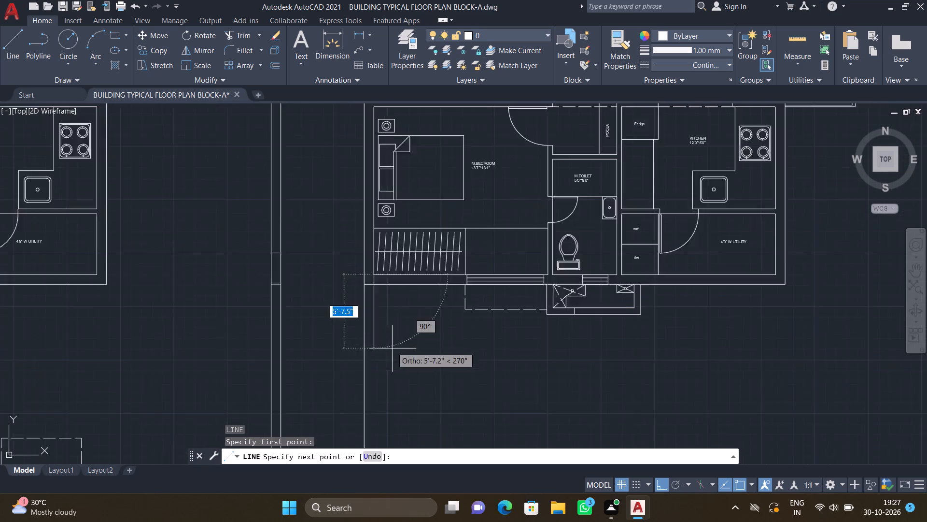
scroll(406, 422, "down", 1)
scroll(389, 349, "down", 1)
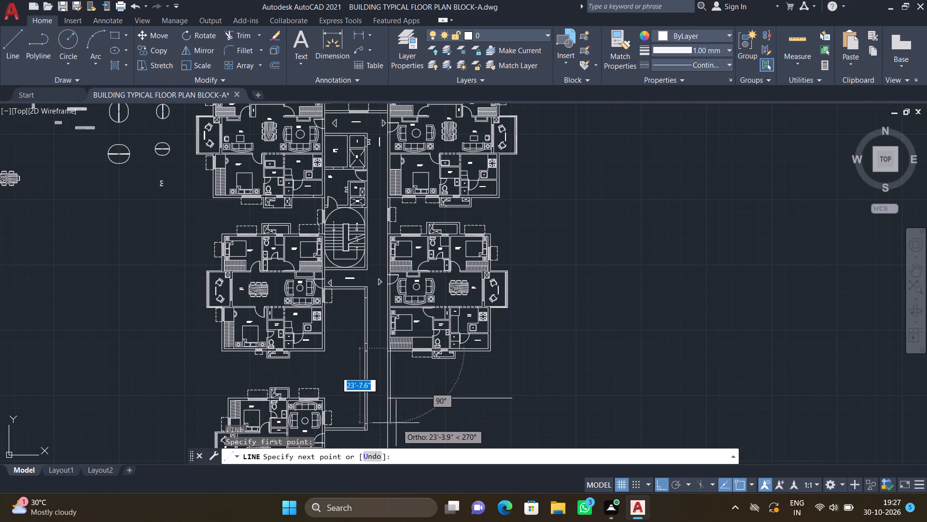
scroll(421, 415, "down", 1)
scroll(367, 335, "down", 2)
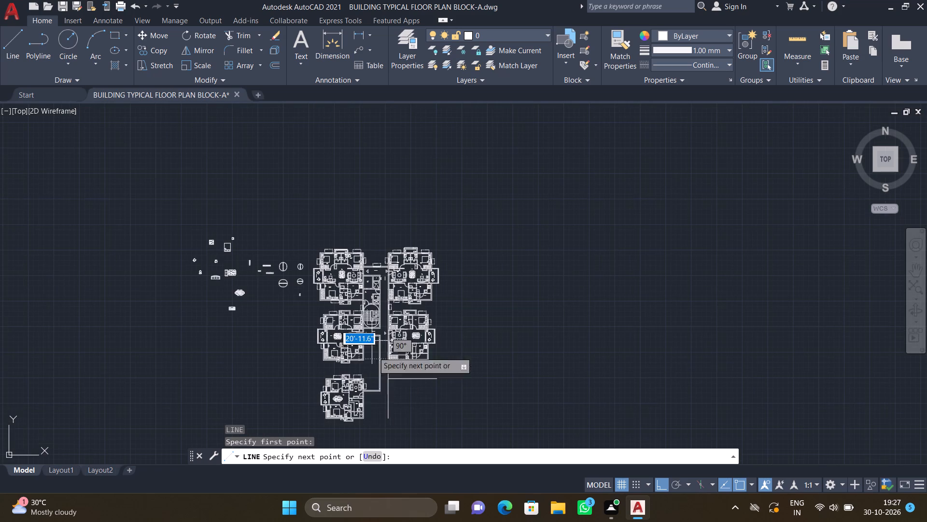
scroll(365, 429, "up", 2)
scroll(405, 405, "up", 3)
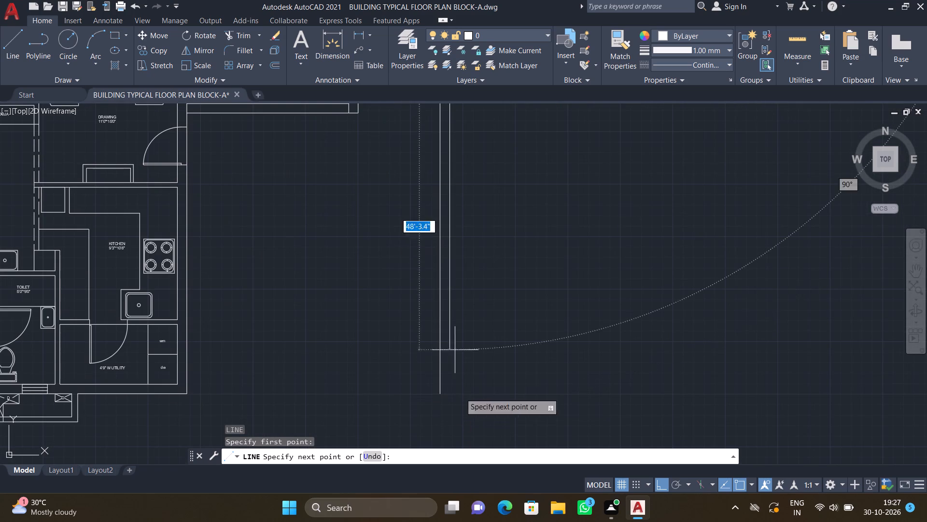
scroll(453, 381, "up", 1)
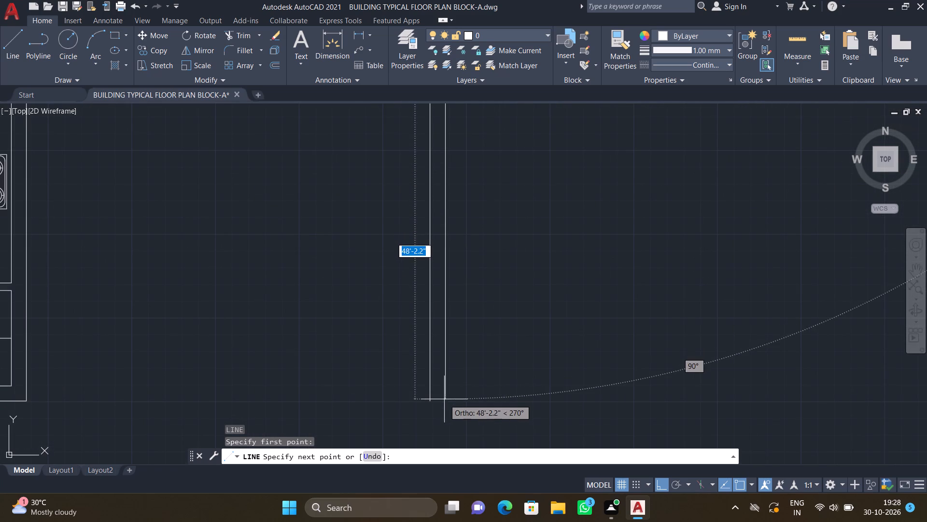
left_click(445, 399)
key("Return")
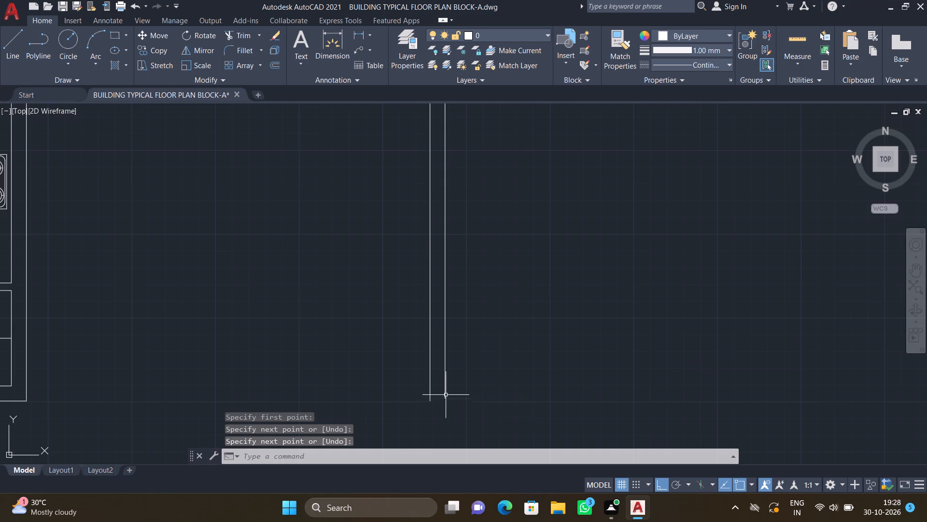
Draw a short vertical line from the right-hand flat's bottom wall, below the wardrobe, down to the horizontal guide line.
scroll(446, 395, "down", 4)
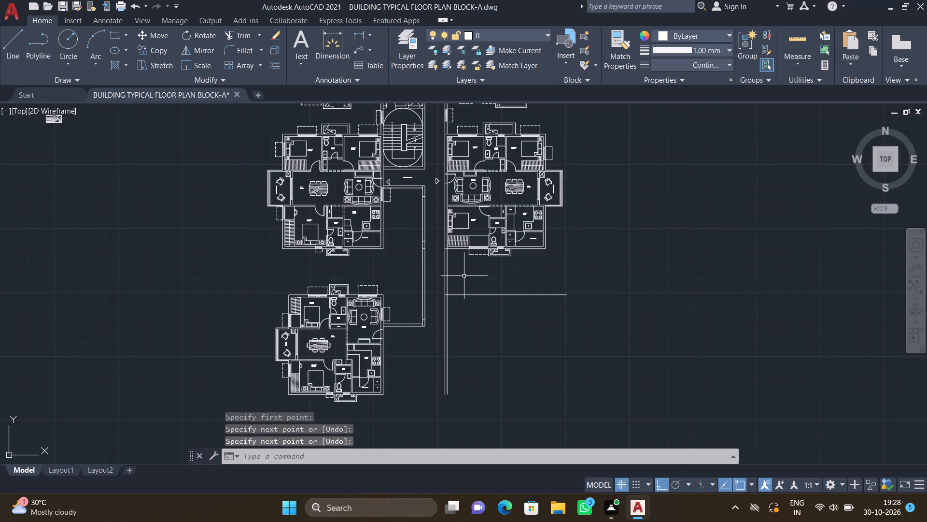
scroll(463, 269, "up", 1)
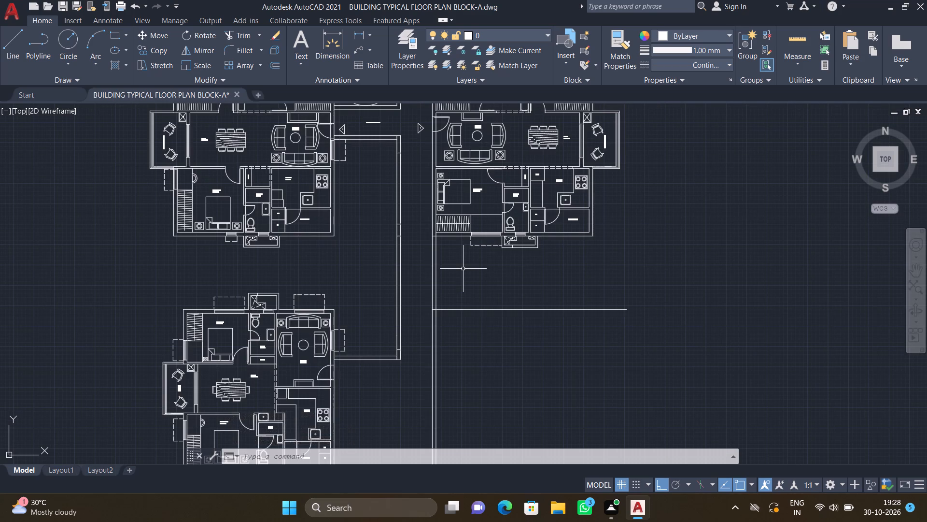
scroll(459, 267, "up", 2)
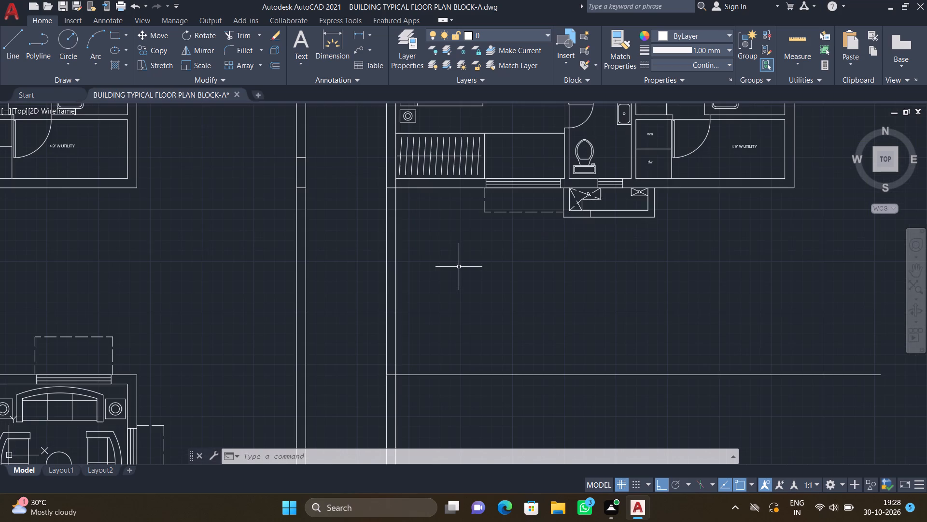
key("l")
key("Return")
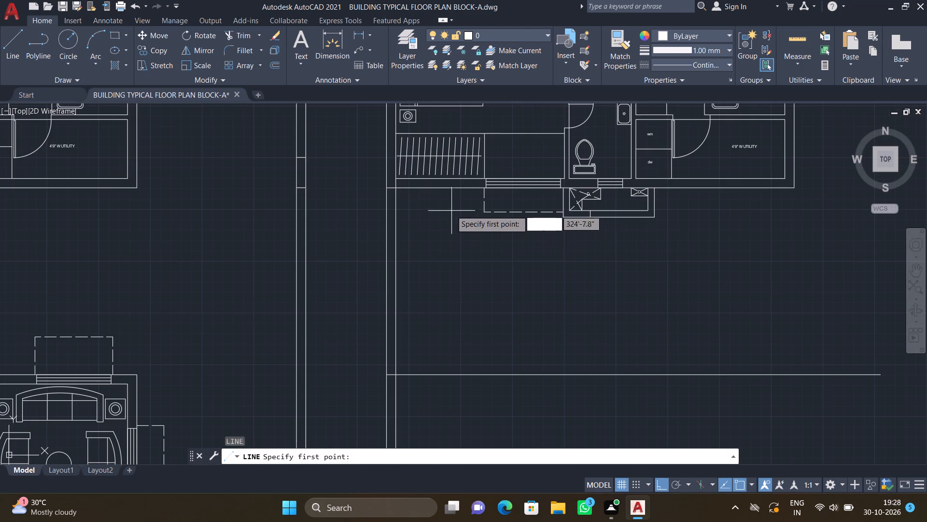
scroll(447, 208, "up", 2)
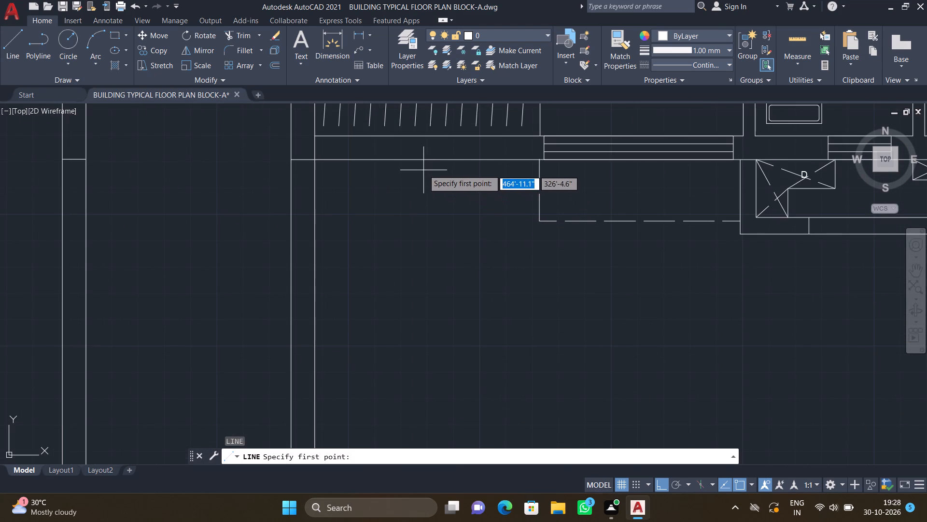
left_click(419, 161)
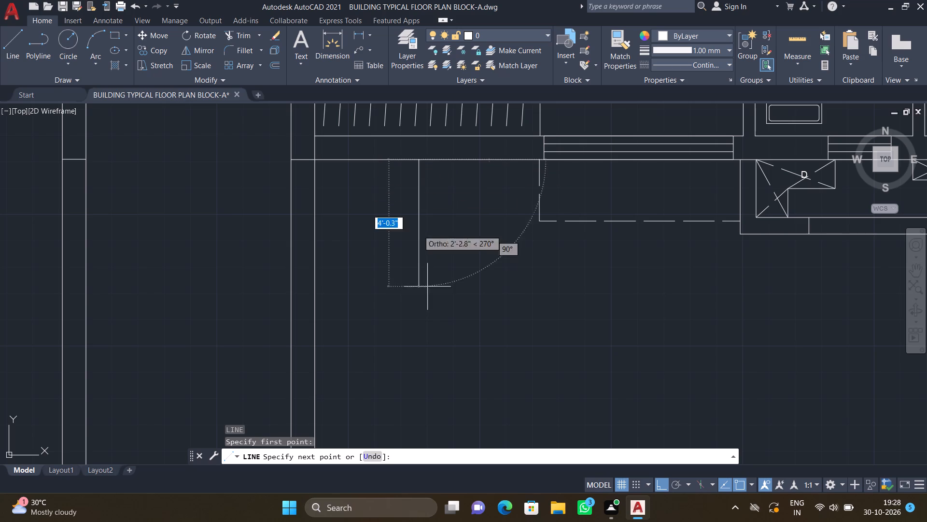
scroll(433, 336, "down", 2)
scroll(421, 383, "down", 1)
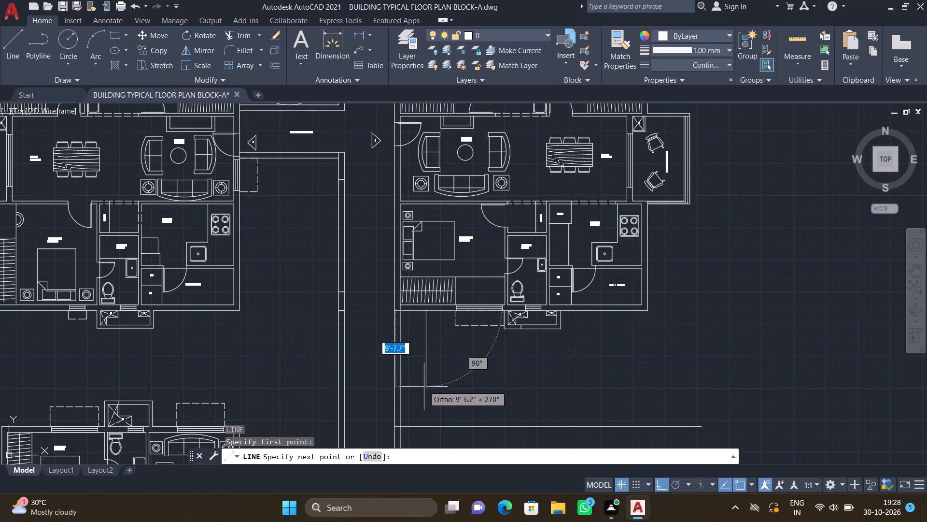
scroll(422, 407, "up", 2)
scroll(425, 410, "down", 2)
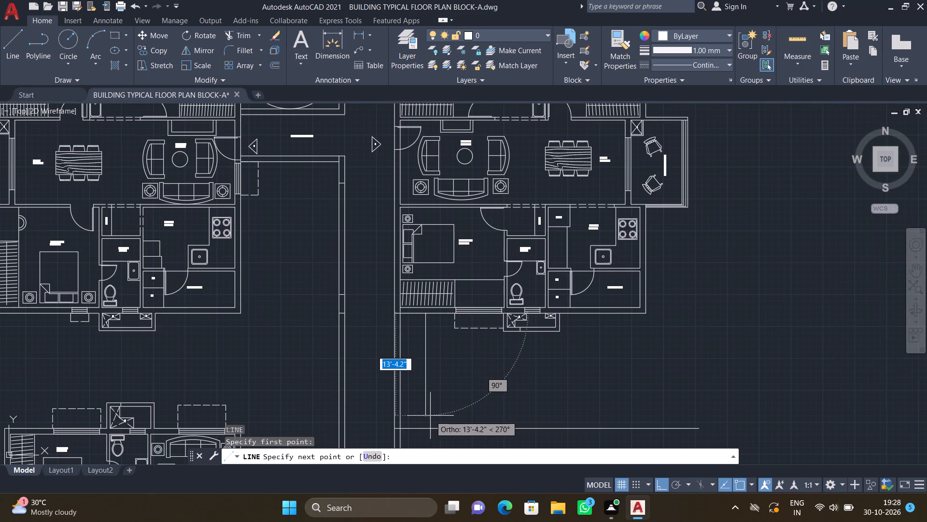
scroll(430, 417, "up", 1)
left_click(418, 435)
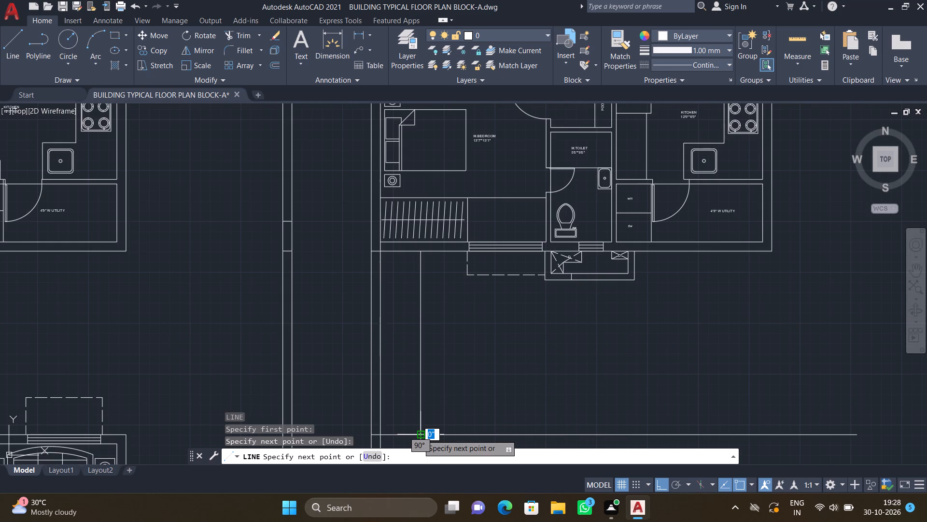
key("Return")
Offset the horizontal guide line below the right-hand flat downward by 9".
scroll(428, 430, "down", 3)
scroll(371, 332, "down", 1)
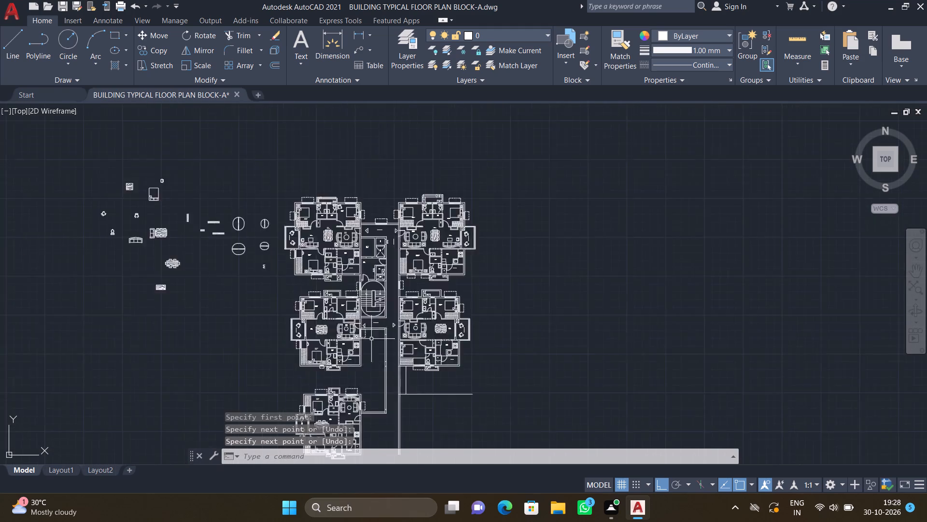
scroll(370, 349, "down", 1)
scroll(358, 402, "up", 3)
scroll(399, 364, "up", 2)
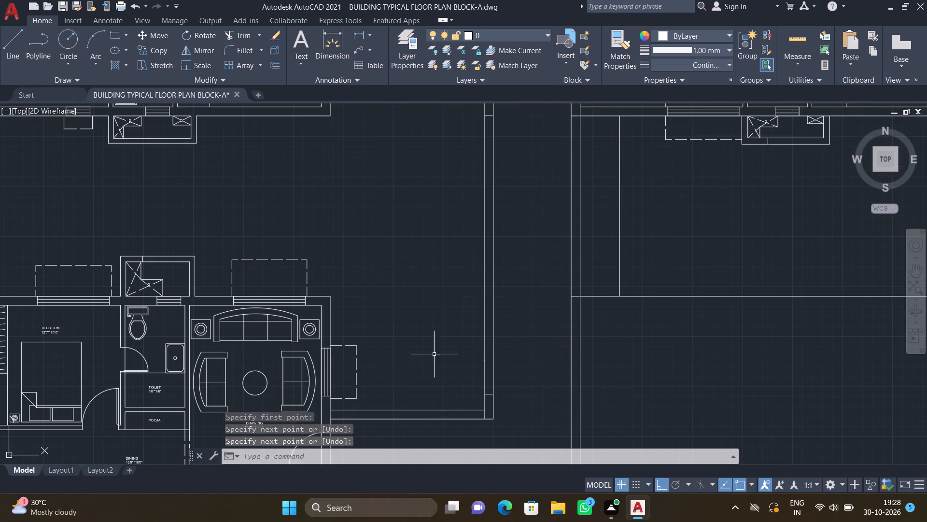
scroll(669, 313, "up", 1)
key("o")
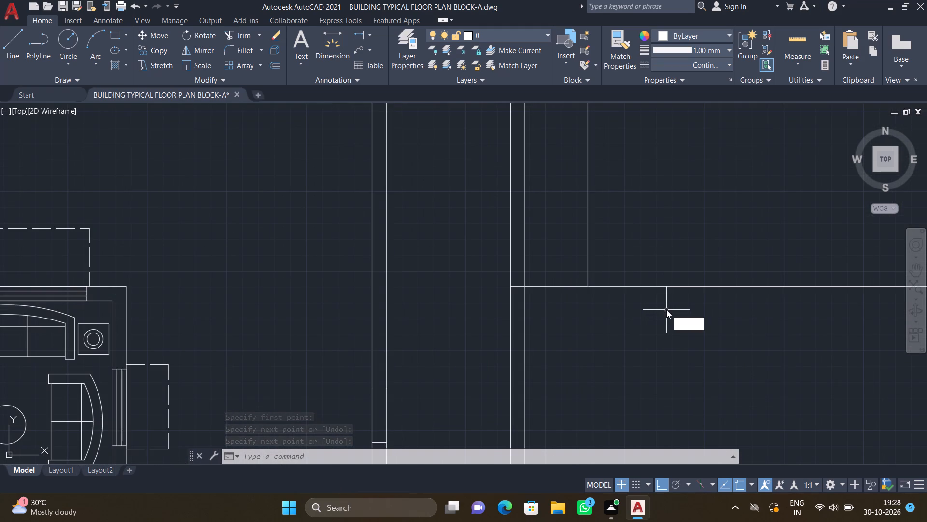
key("Return")
key("9")
key("shift+quotedbl")
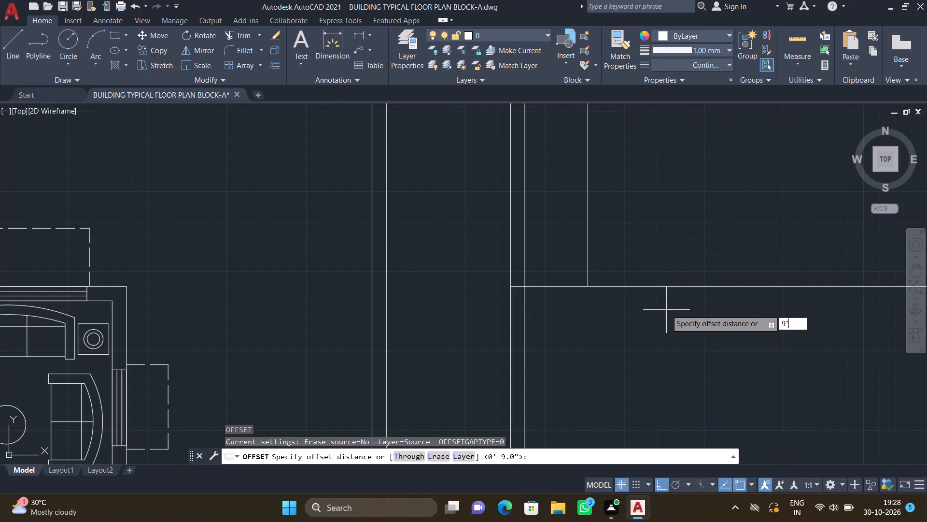
key("Return")
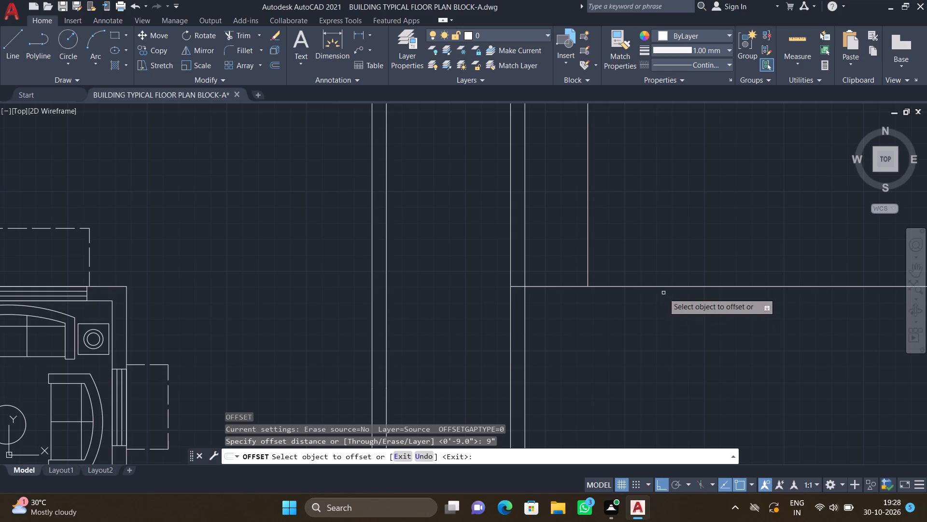
scroll(663, 293, "down", 2)
left_click(669, 290)
left_click(670, 322)
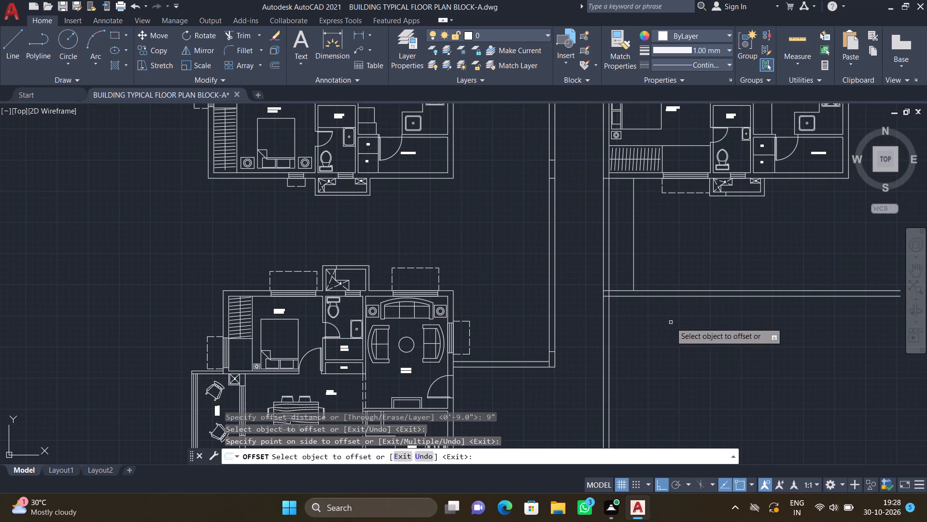
key("Return")
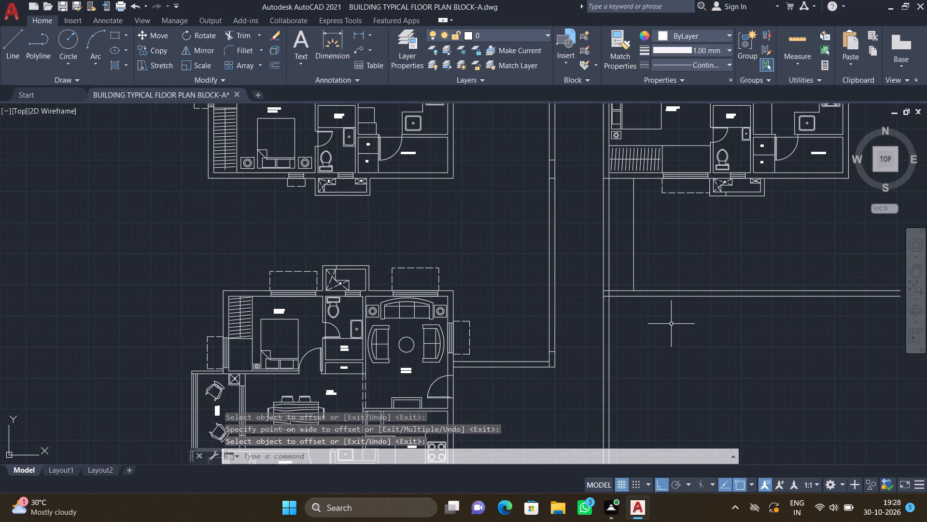
Draw a second vertical line just right of the short one, from the right-hand flat's bottom wall down to the upper horizontal guide line.
scroll(678, 330, "down", 1)
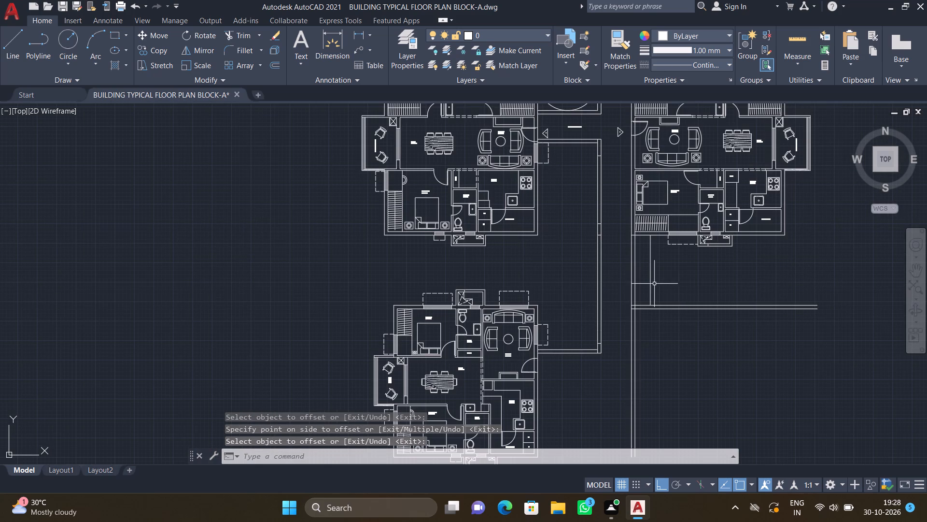
scroll(648, 277, "up", 3)
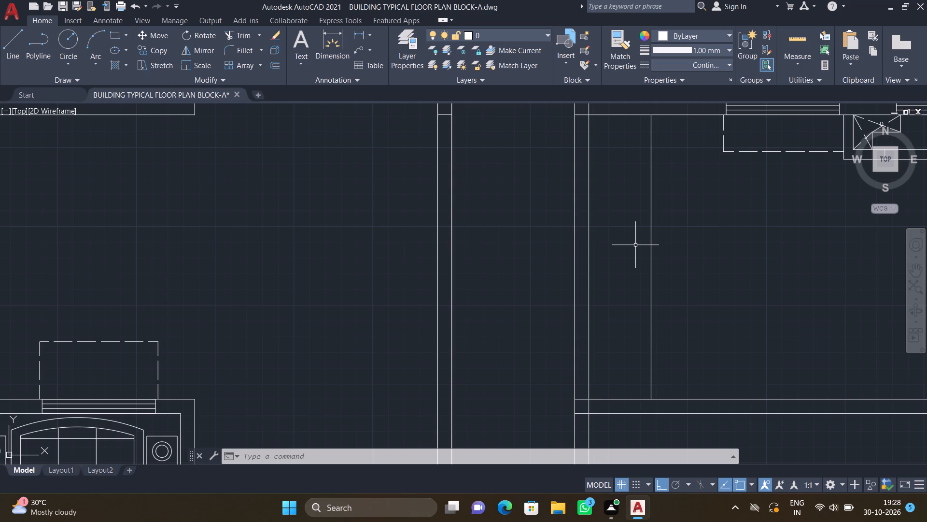
key("o")
key("Escape")
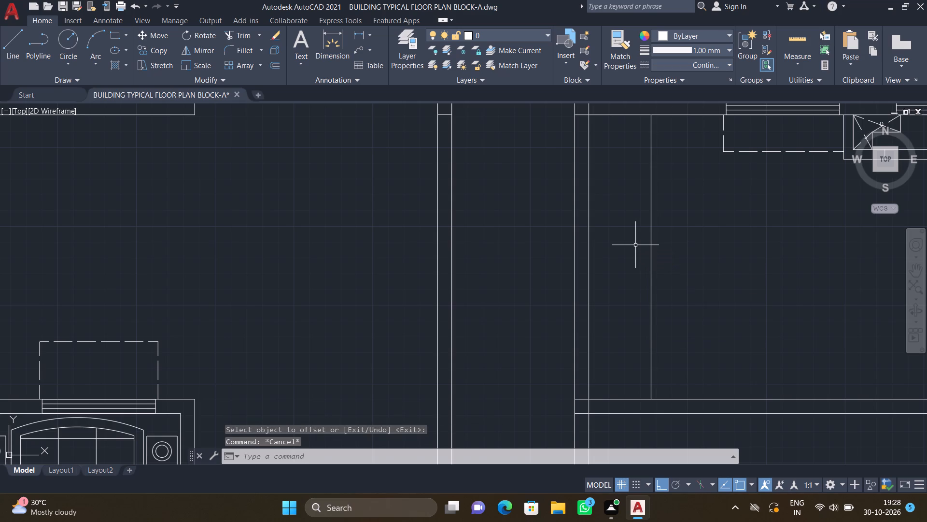
key("l")
key("Return")
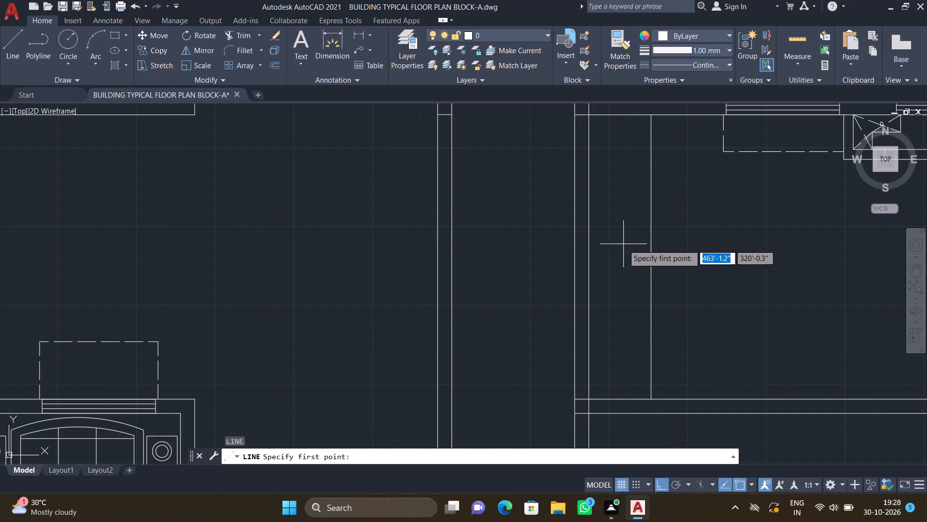
scroll(667, 123, "up", 2)
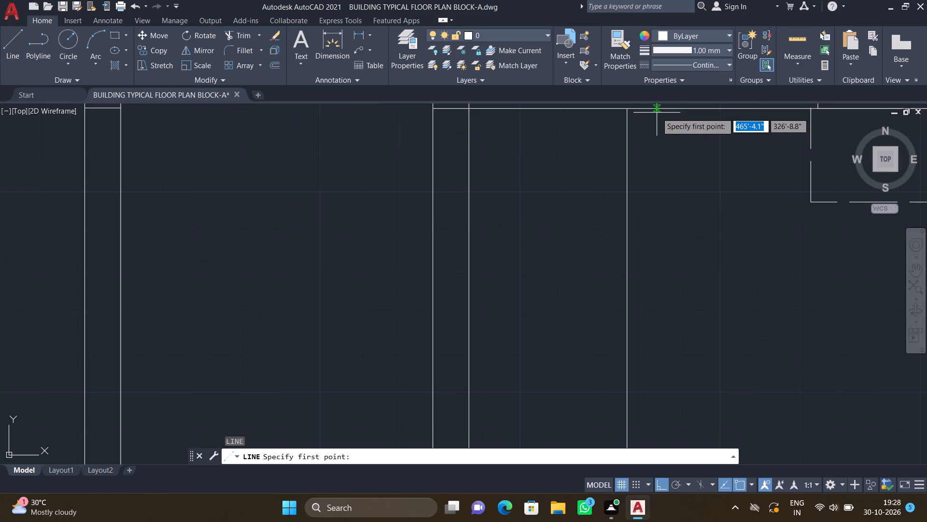
left_click_drag(655, 107, 656, 116)
scroll(646, 249, "down", 2)
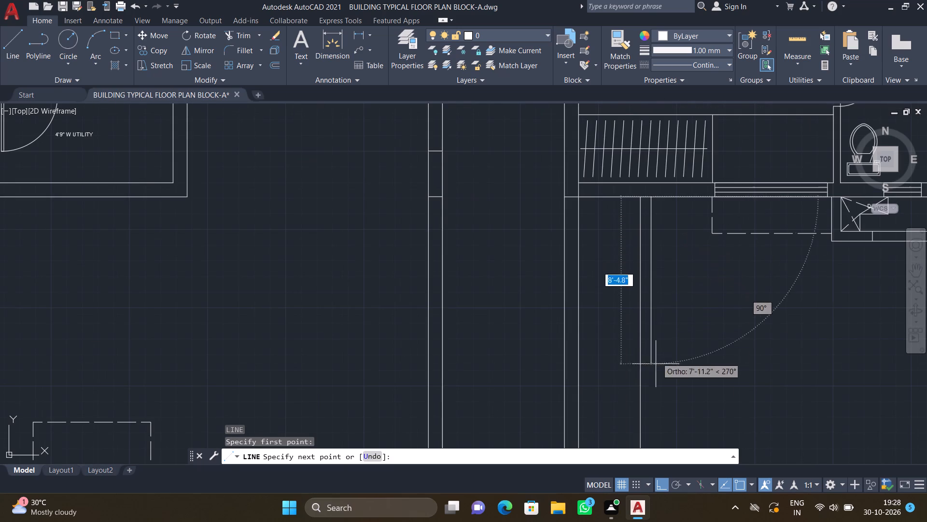
scroll(653, 343, "down", 1)
scroll(655, 418, "up", 1)
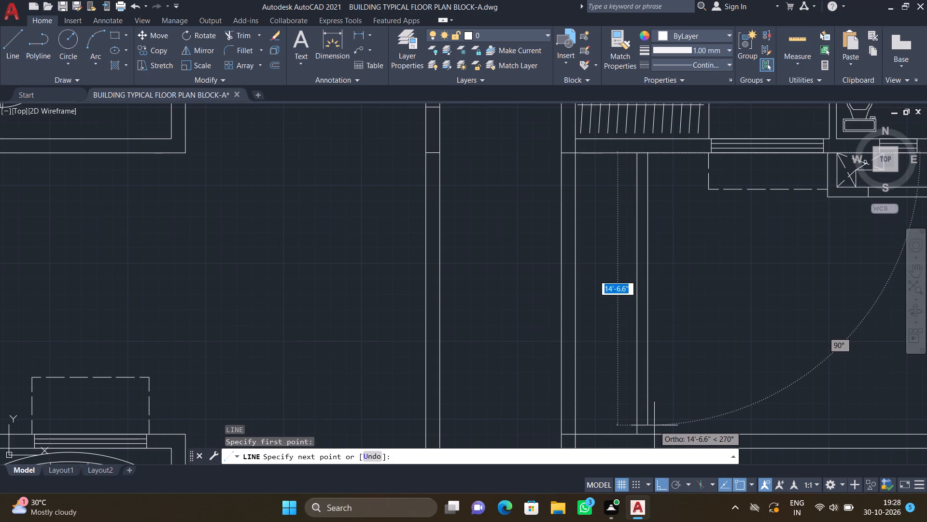
scroll(653, 427, "up", 1)
left_click(646, 439)
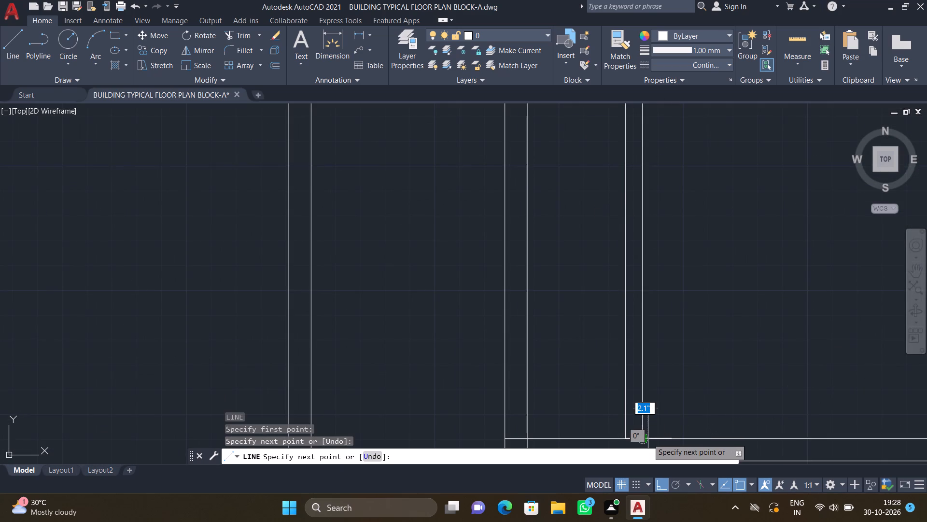
key("Return")
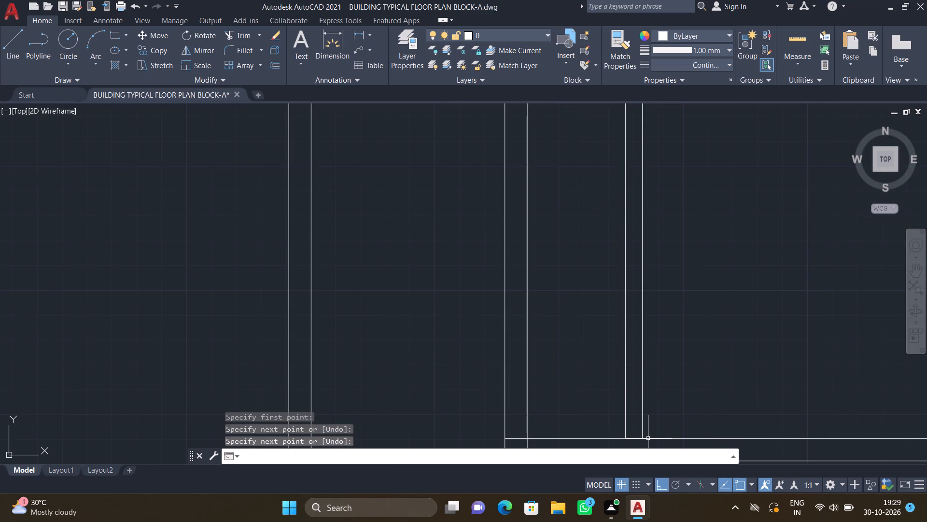
Draw a short horizontal line across the narrow strip below the wardrobe, from the inner long vertical line to the nearest short vertical line.
scroll(623, 363, "down", 2)
scroll(597, 328, "down", 1)
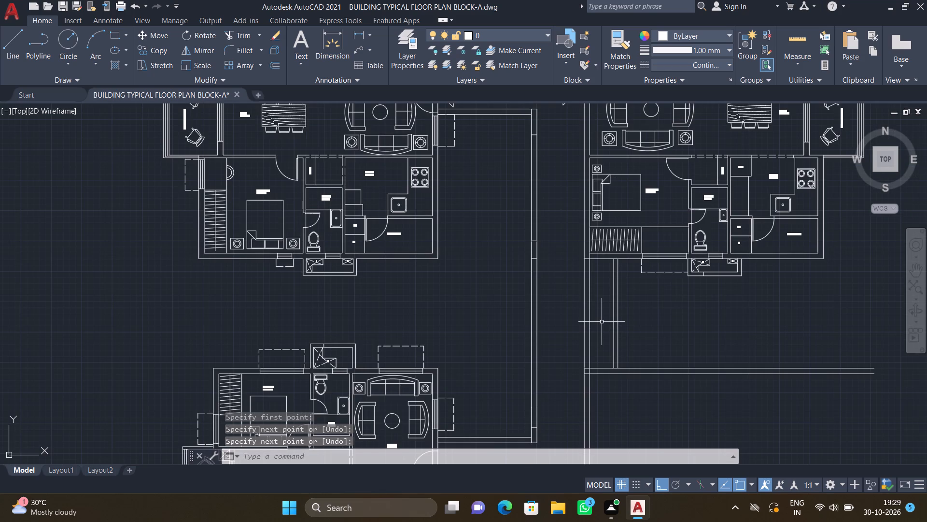
scroll(599, 299, "up", 1)
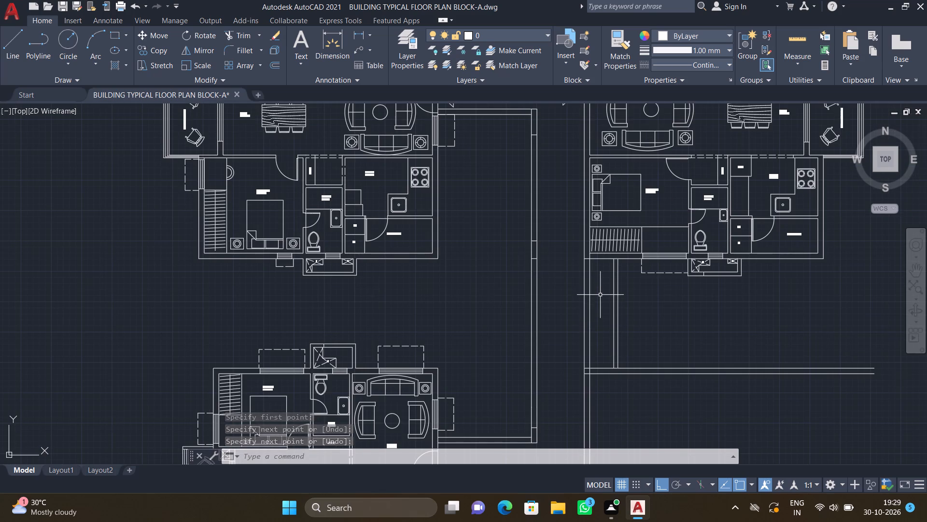
scroll(599, 298, "up", 1)
key("l")
key("Return")
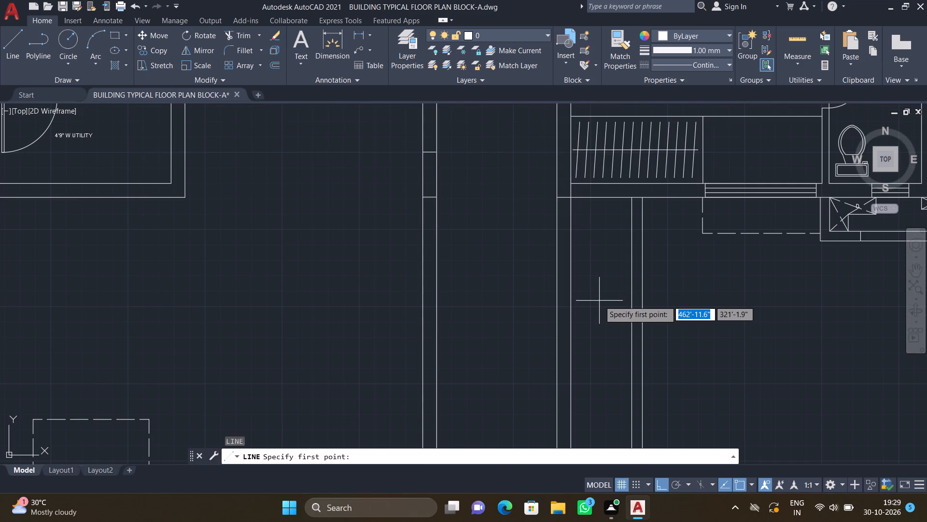
scroll(596, 316, "down", 2)
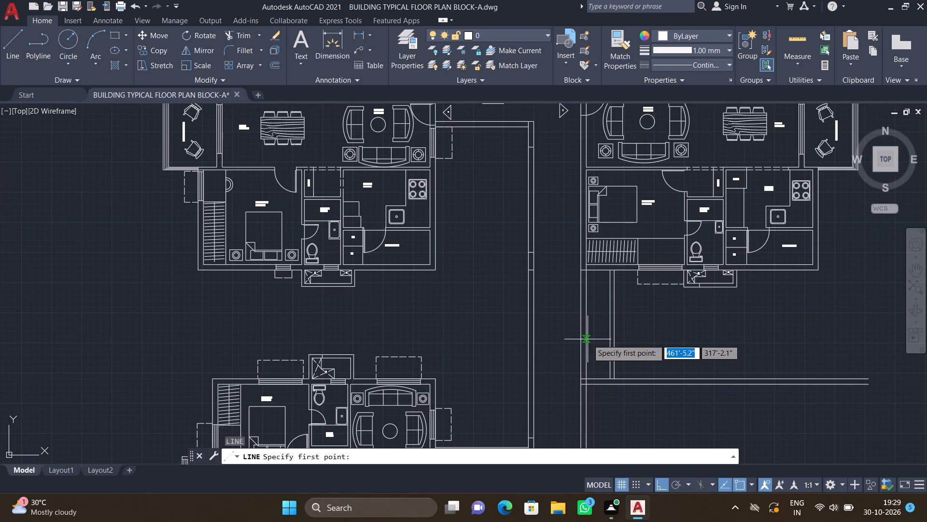
scroll(588, 339, "up", 2)
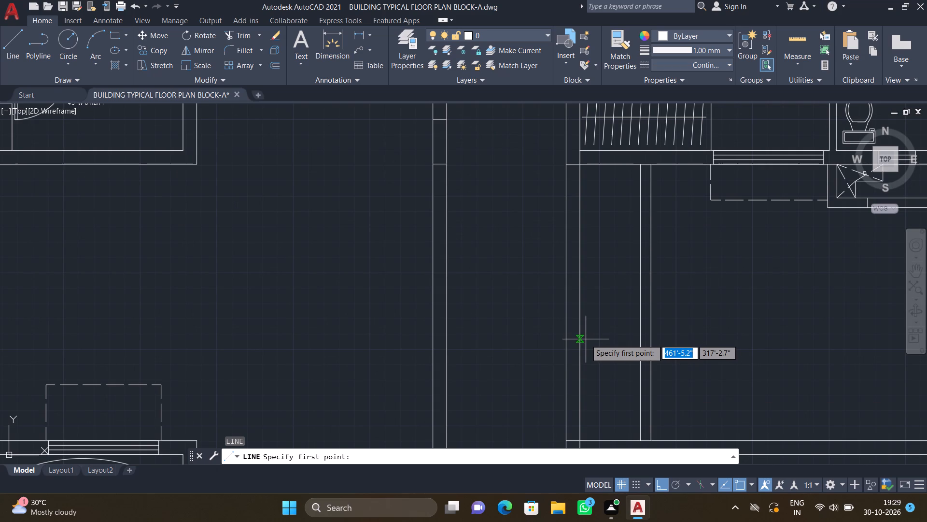
left_click(581, 332)
scroll(632, 327, "up", 2)
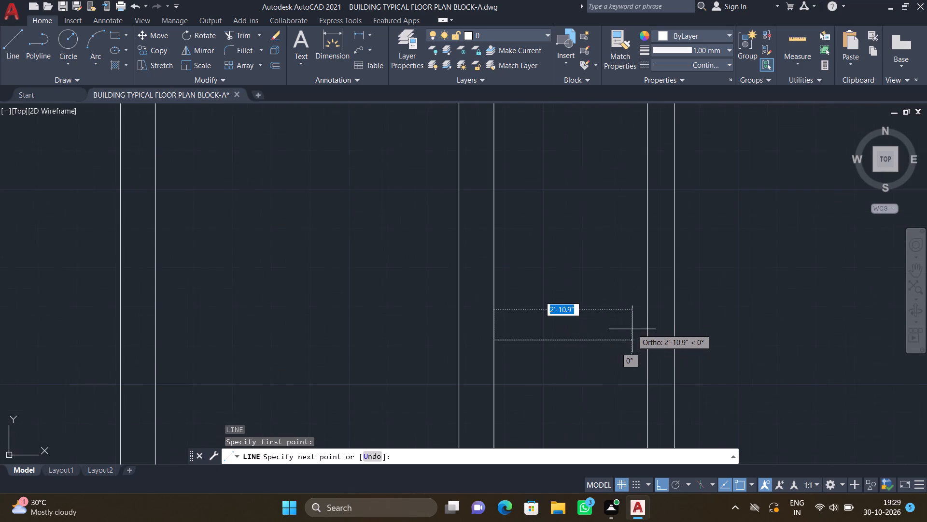
left_click(646, 337)
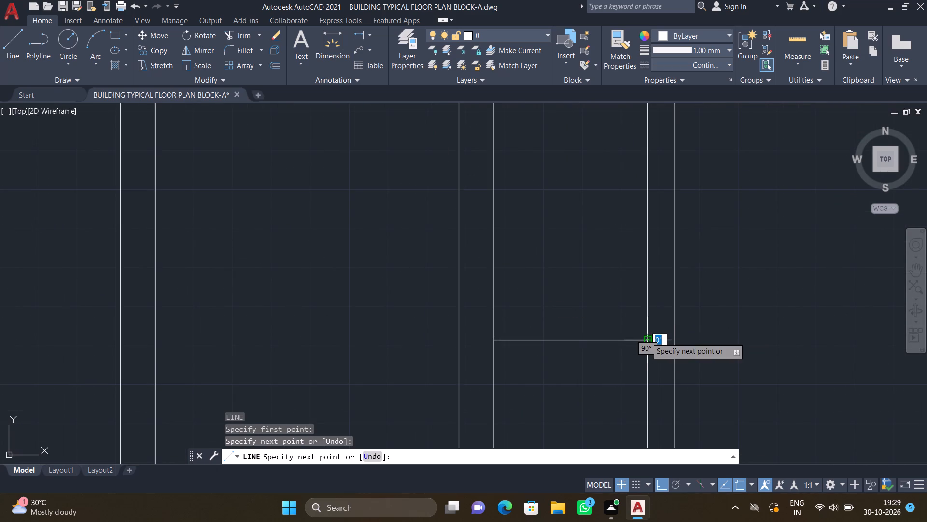
key("Return")
Offset the short horizontal cross line upward by 9".
key("o")
key("Return")
key("9")
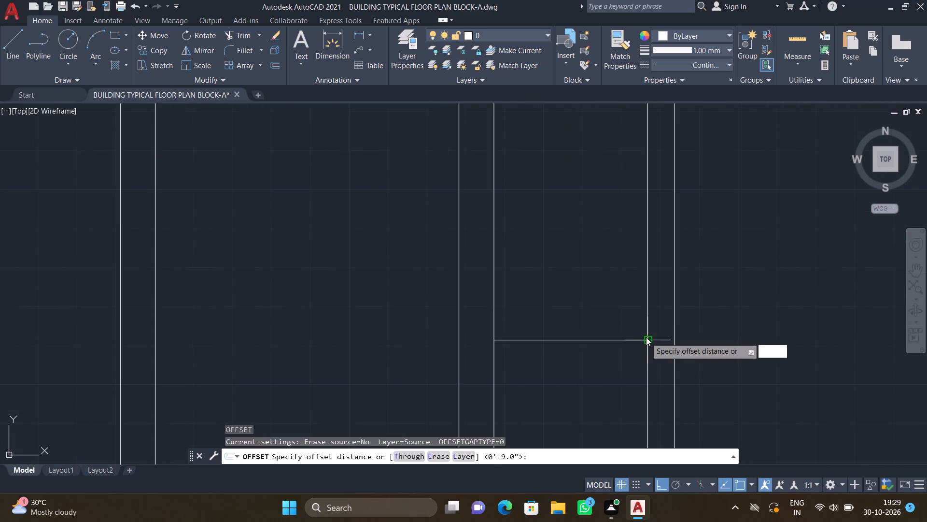
key("shift+quotedbl")
key("Return")
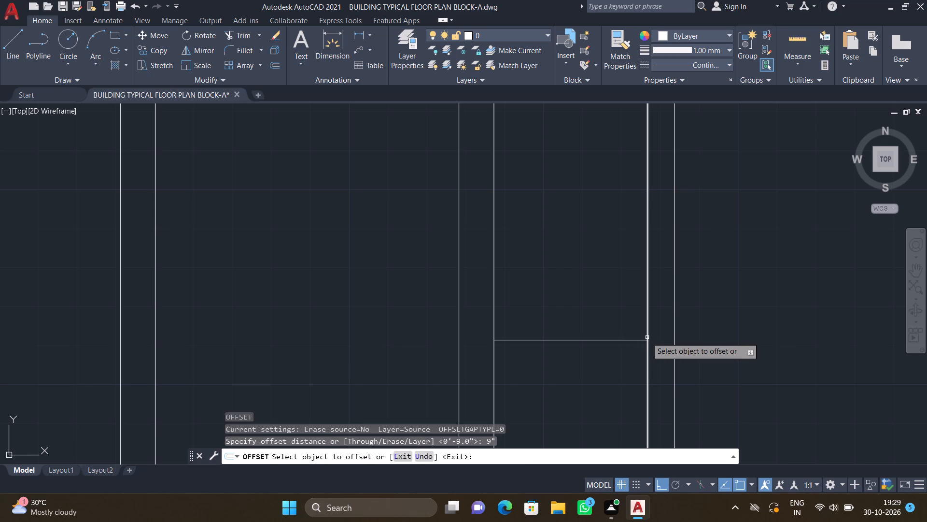
left_click(598, 338)
left_click(596, 339)
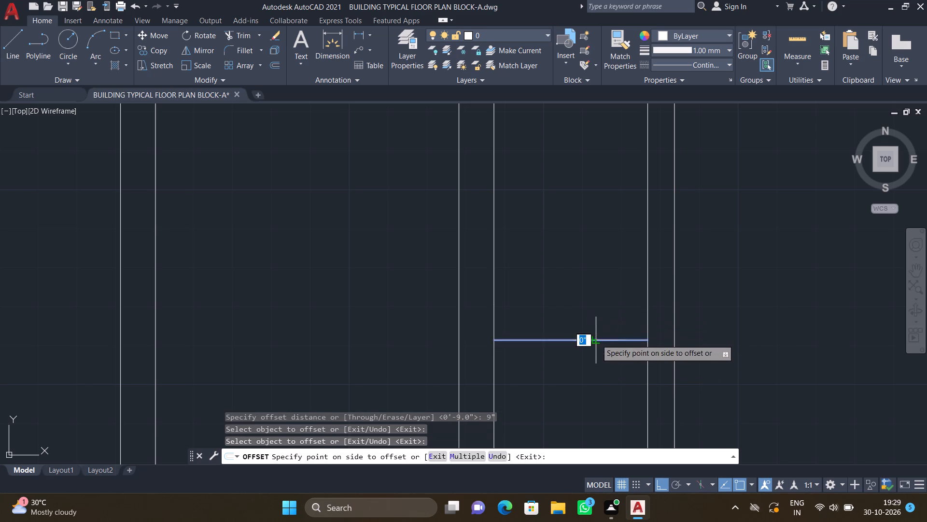
left_click(590, 283)
key("Return")
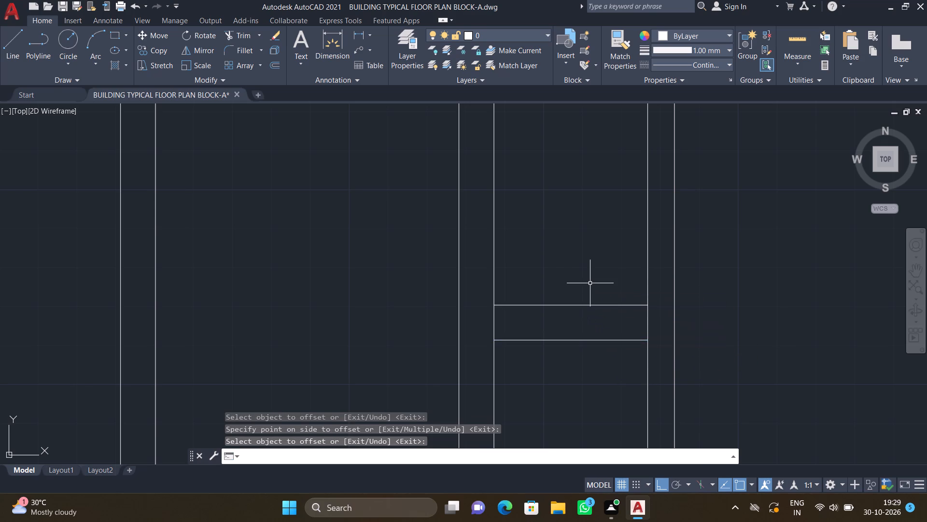
Draw a vertical dividing line inside the narrow strip, from the flat's bottom wall down to the upper cross line.
scroll(569, 284, "down", 2)
scroll(563, 227, "down", 1)
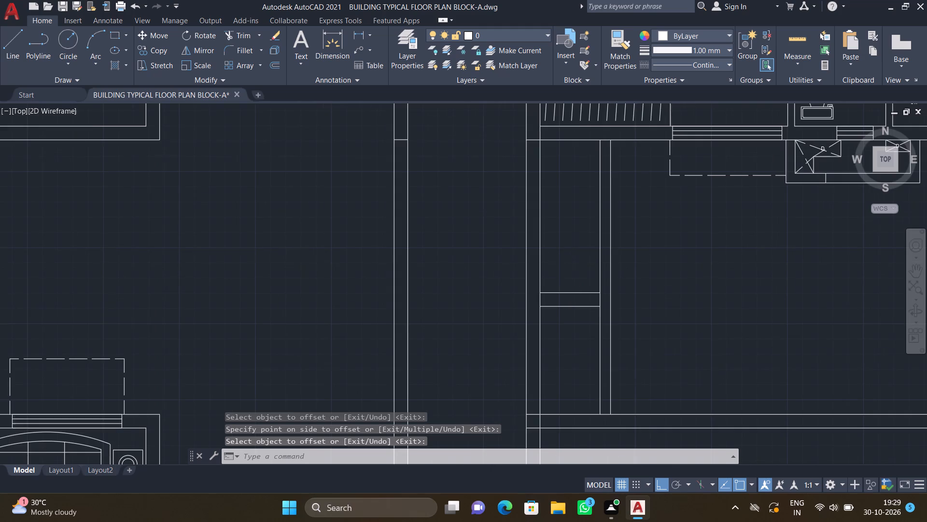
scroll(560, 189, "up", 2)
key("l")
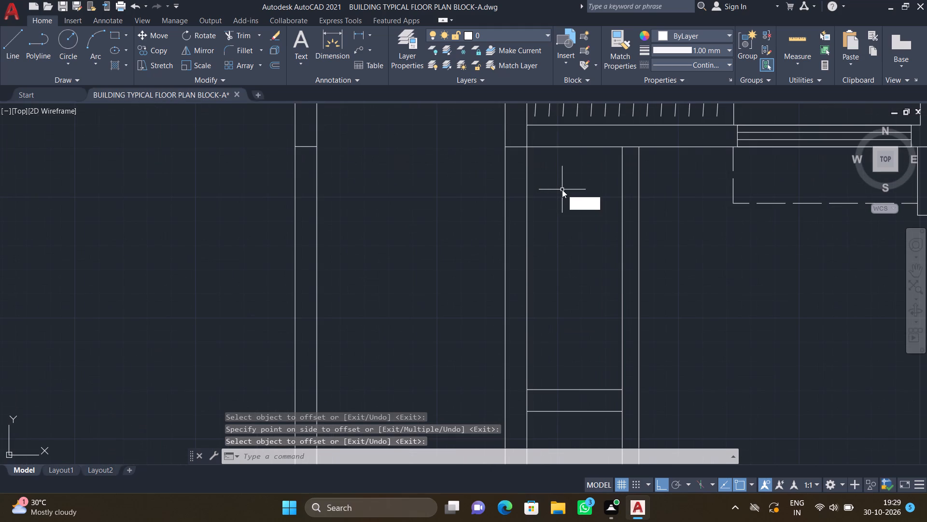
key("Return")
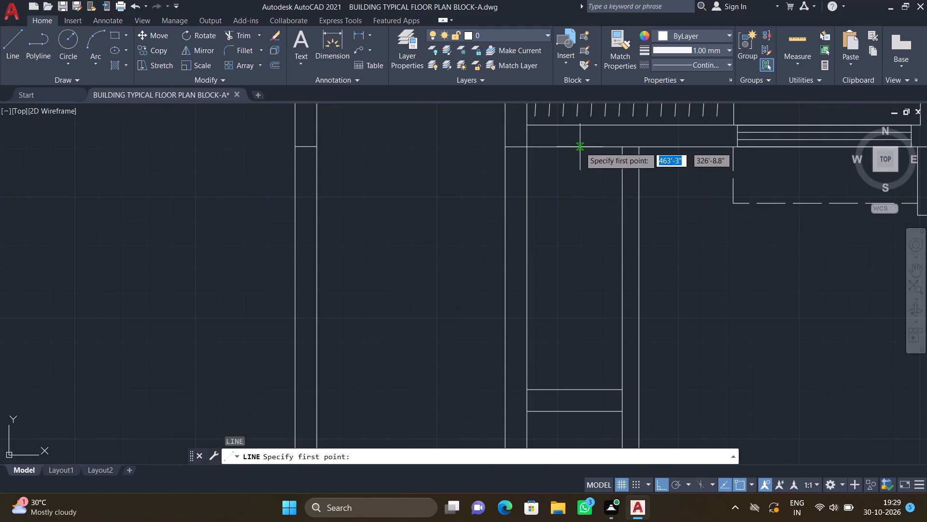
scroll(580, 147, "up", 1)
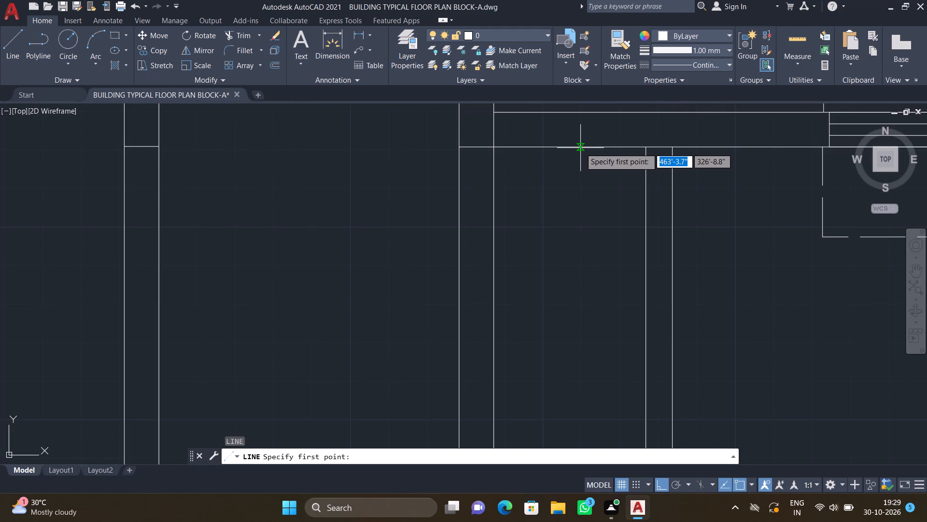
left_click_drag(580, 146, 584, 153)
scroll(585, 301, "down", 1)
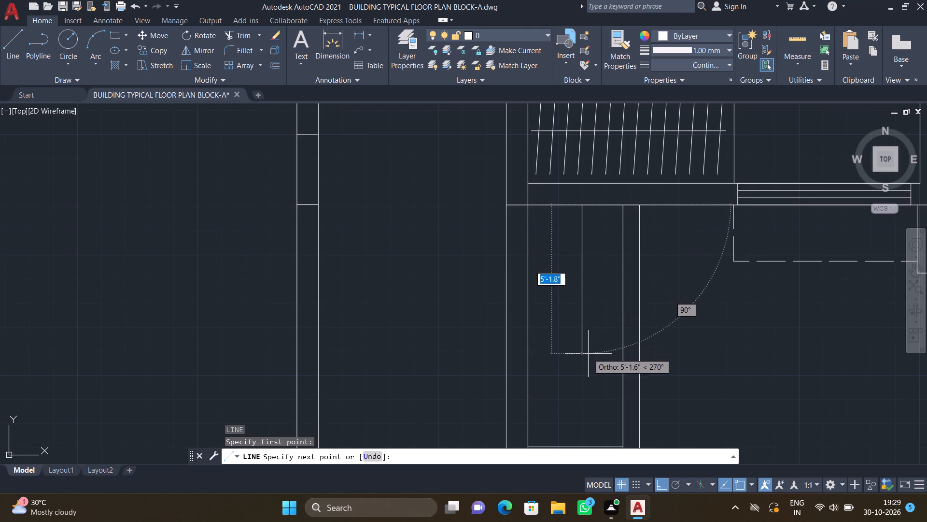
scroll(582, 334, "down", 2)
scroll(580, 376, "up", 2)
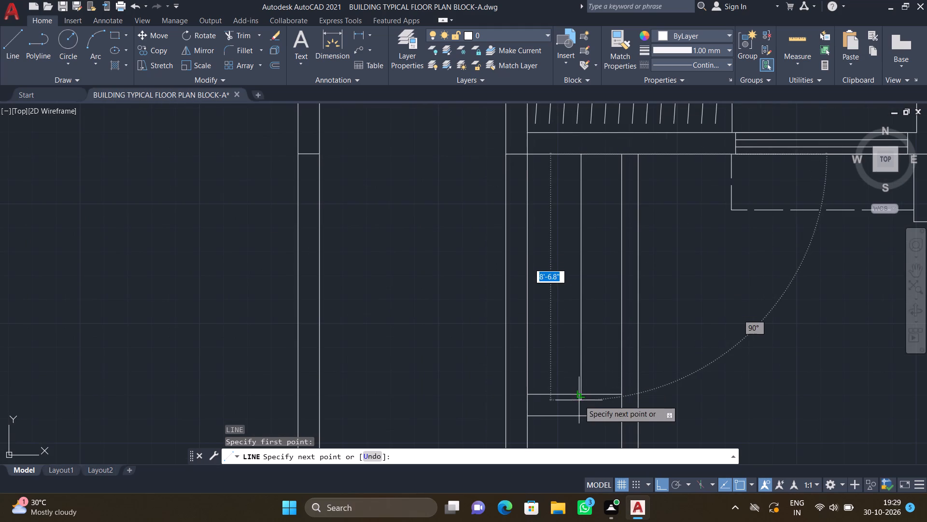
left_click(580, 394)
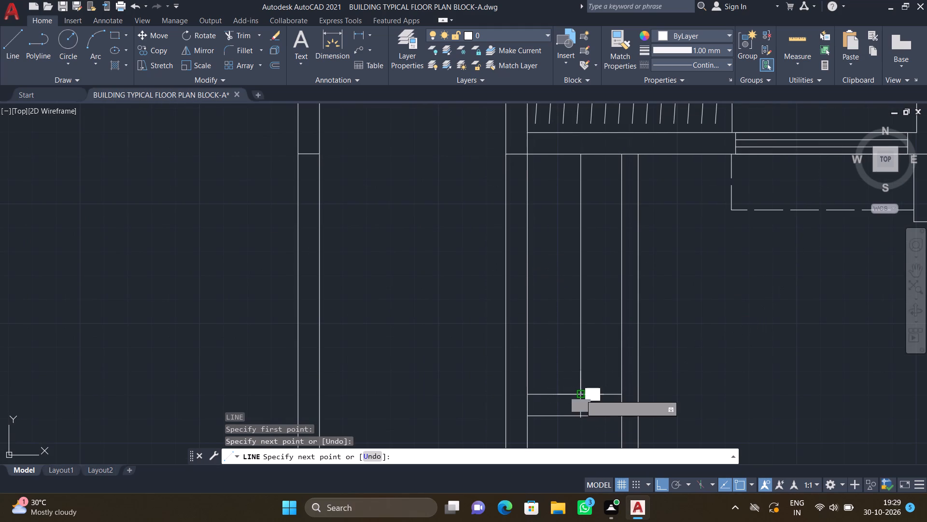
key("Return")
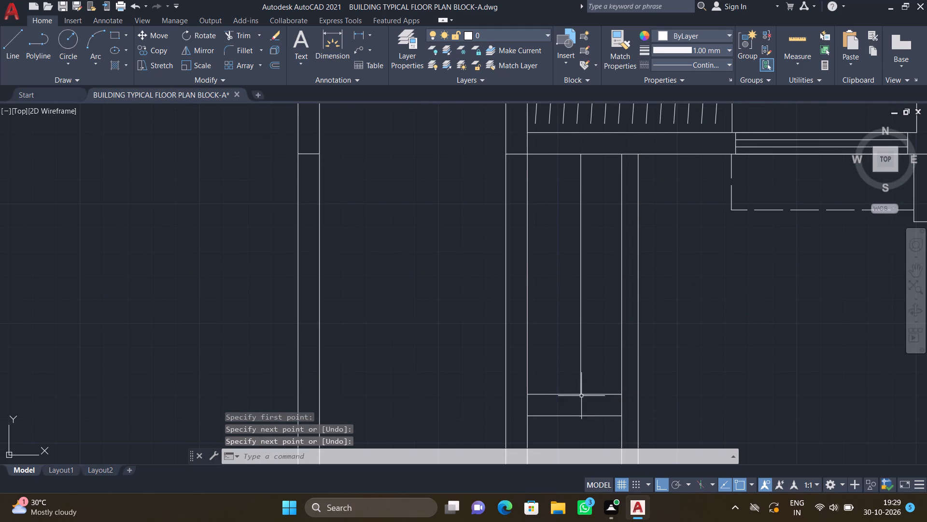
Draw a vertical dividing line in the strip's lower compartment, from the lower cross line down to the upper horizontal guide line.
scroll(587, 395, "down", 2)
scroll(572, 329, "down", 2)
scroll(592, 393, "up", 3)
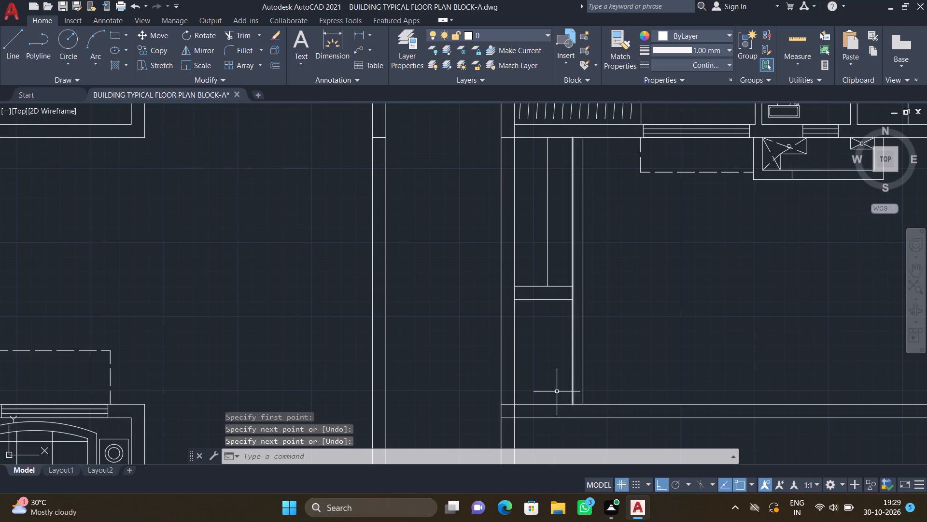
scroll(557, 388, "up", 1)
key("l")
key("Return")
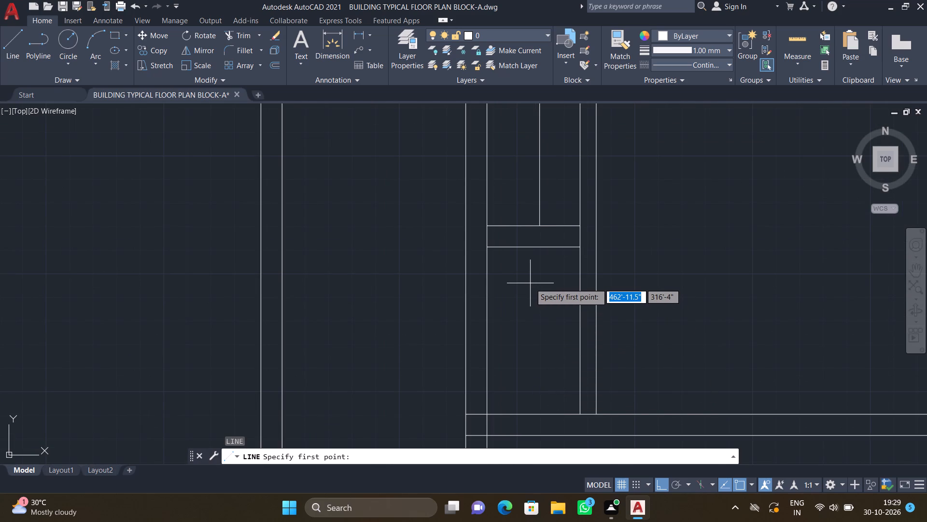
scroll(531, 283, "up", 1)
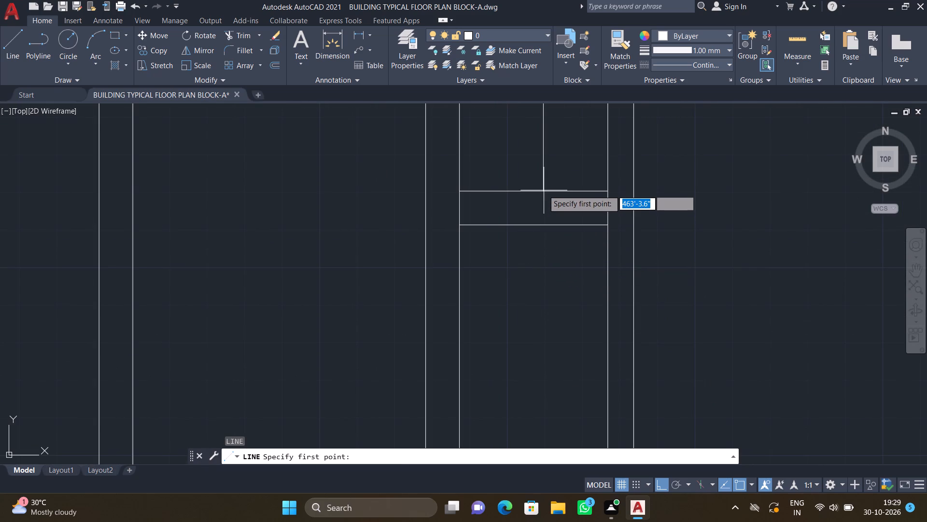
left_click_drag(546, 225, 548, 232)
scroll(572, 331, "down", 2)
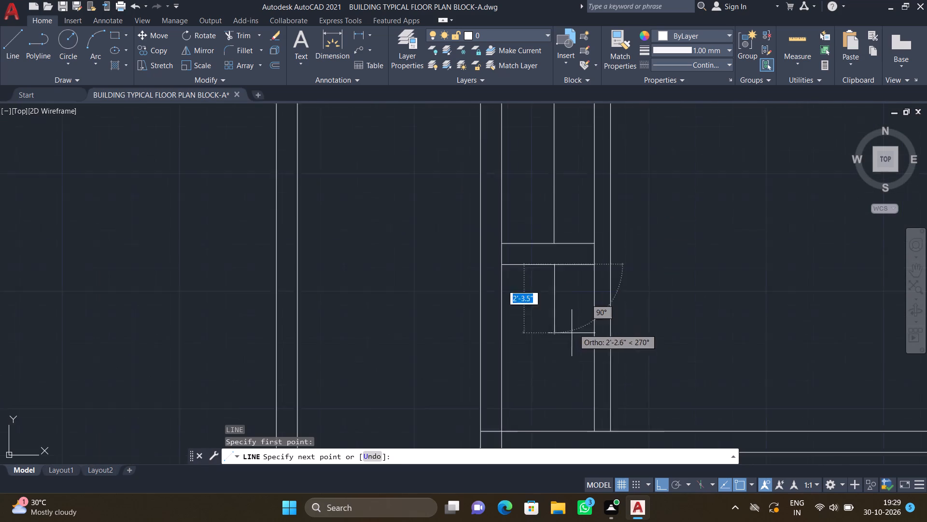
scroll(567, 389, "up", 2)
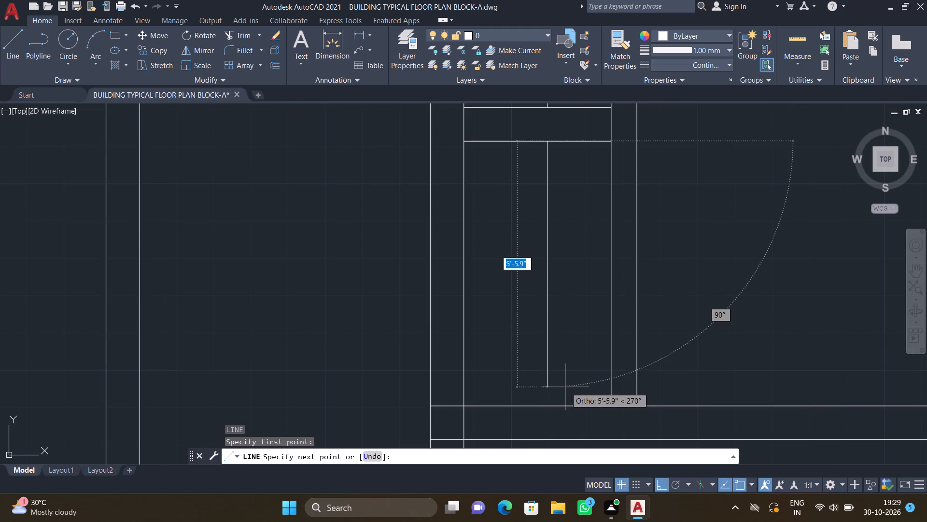
left_click(546, 406)
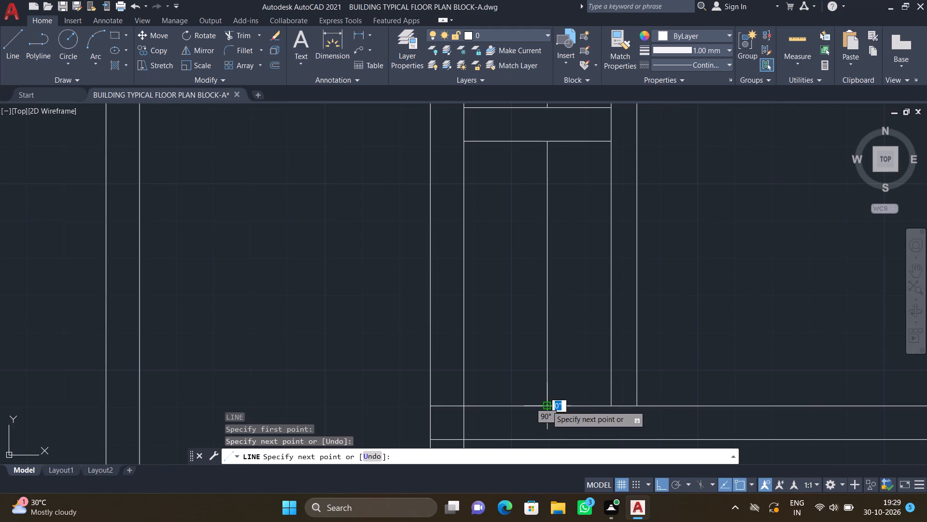
key("Return")
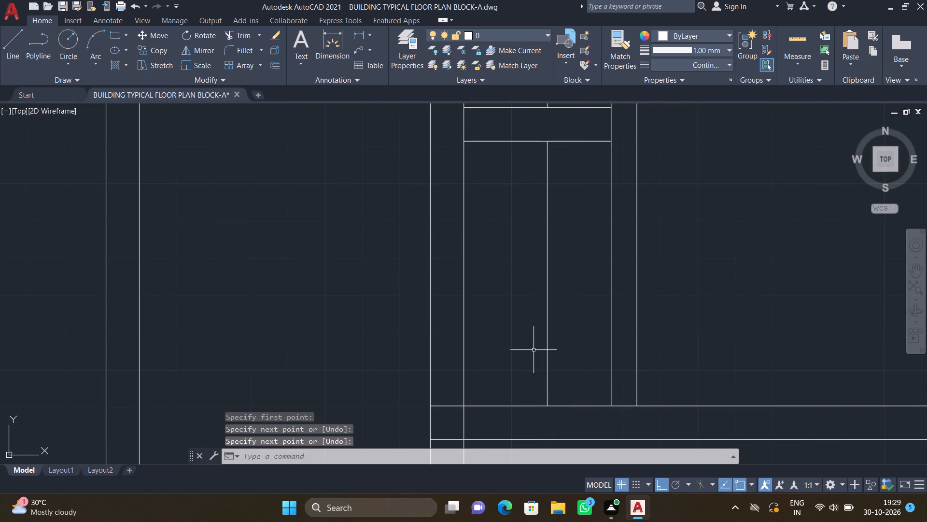
Copy the spare small double-door symbol from beside the plan, with Ortho off, onto the strip's outer wall line at the upper compartment.
scroll(530, 343, "down", 2)
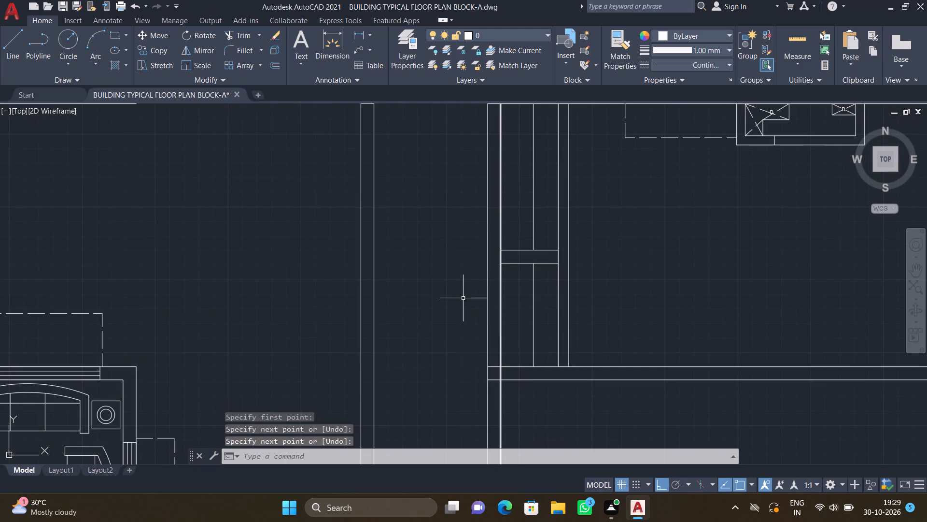
scroll(434, 268, "down", 3)
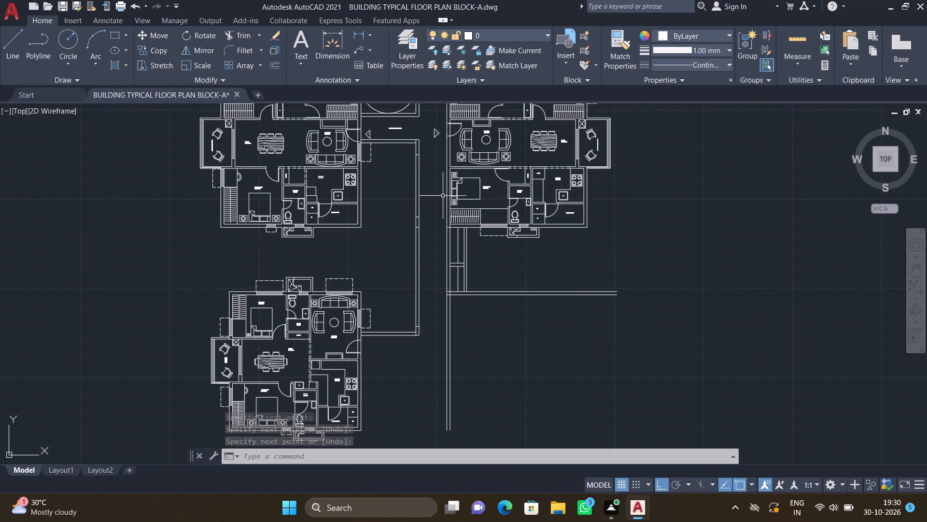
scroll(453, 240, "down", 2)
scroll(421, 123, "up", 2)
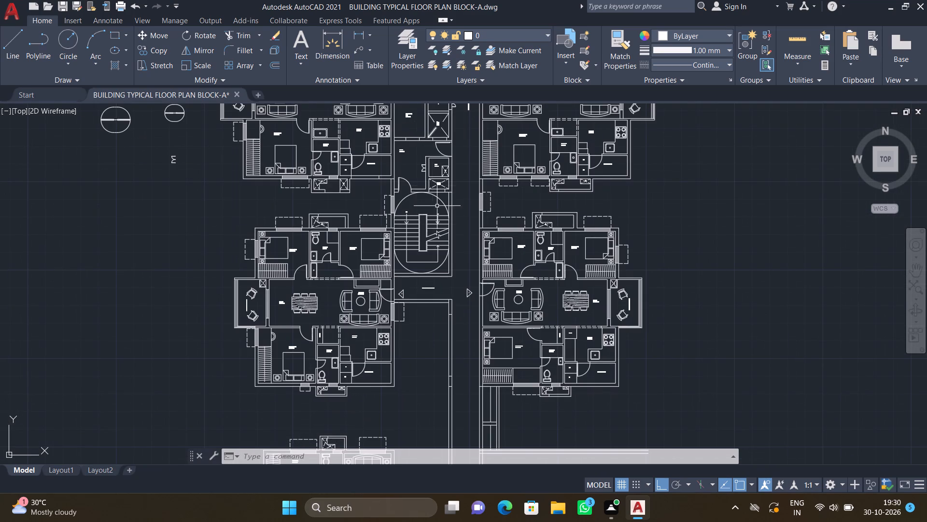
scroll(446, 232, "down", 1)
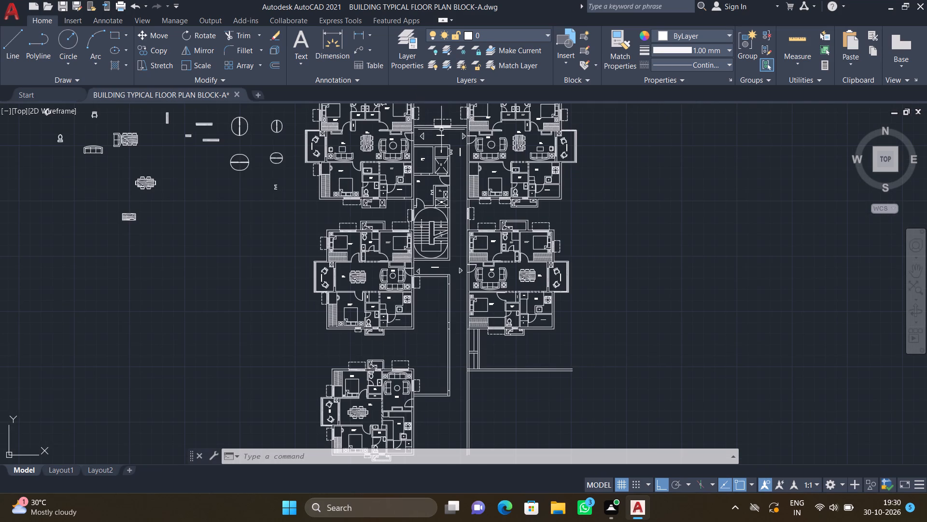
scroll(443, 158, "up", 3)
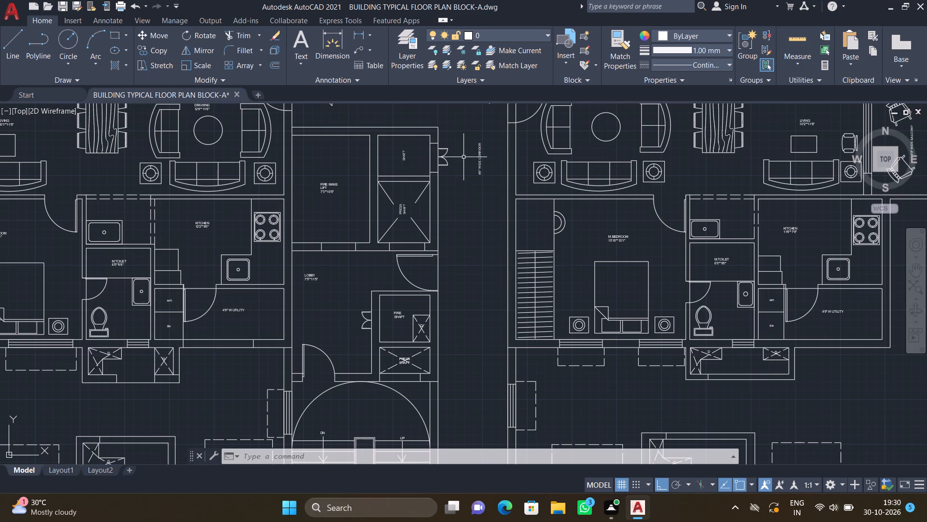
scroll(462, 168, "down", 6)
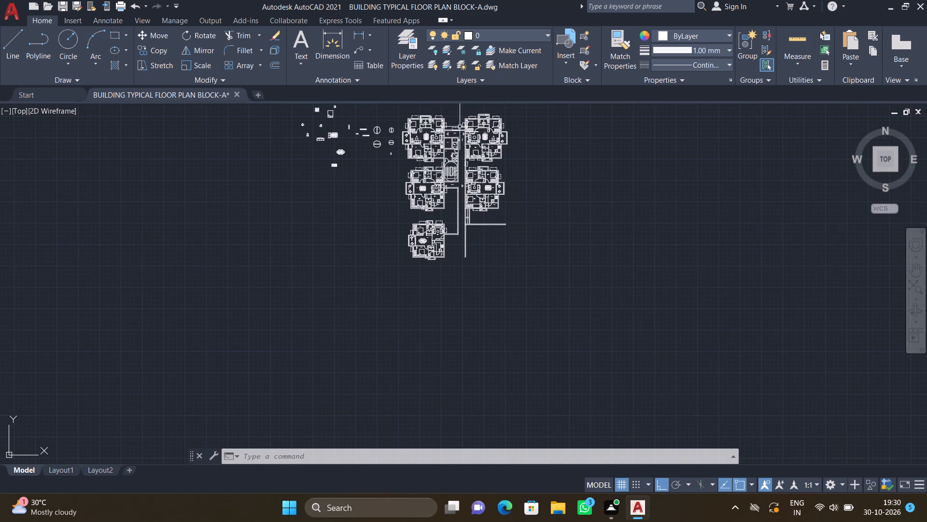
scroll(455, 113, "up", 3)
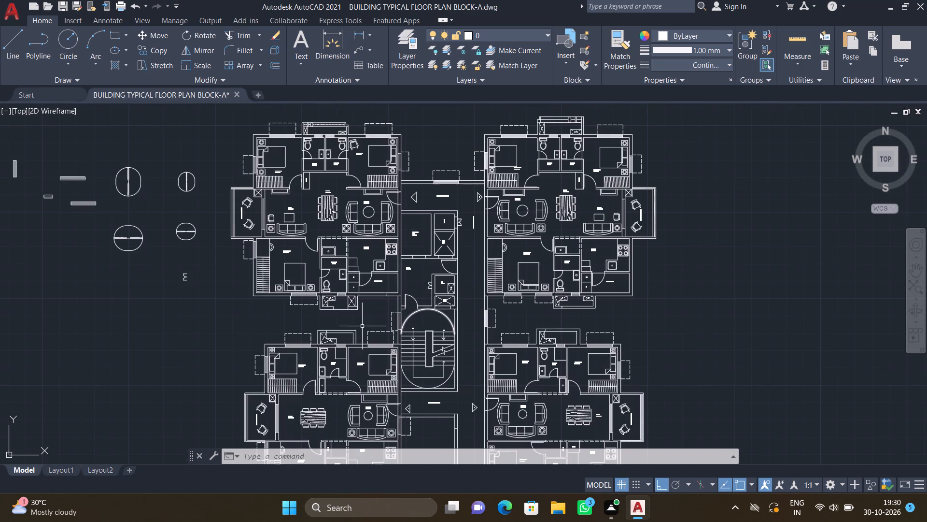
scroll(191, 284, "up", 2)
key("c")
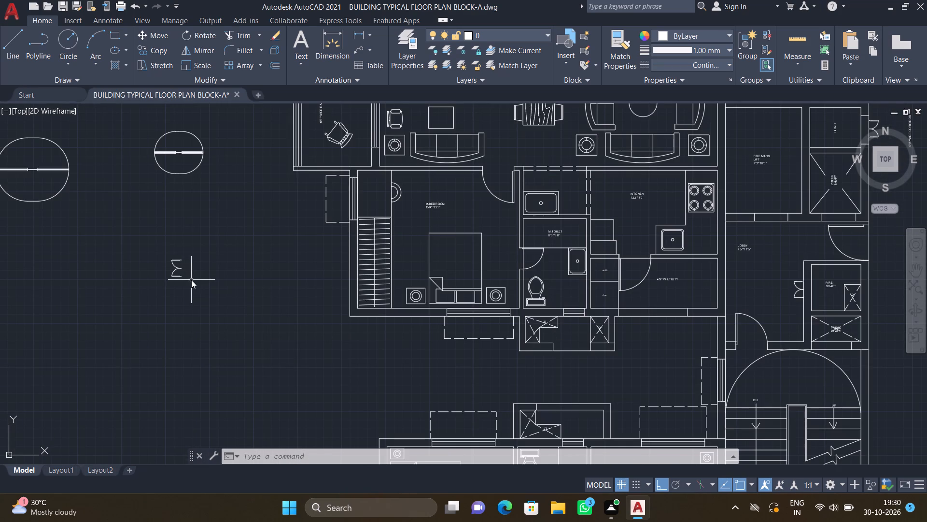
key("o")
key("Return")
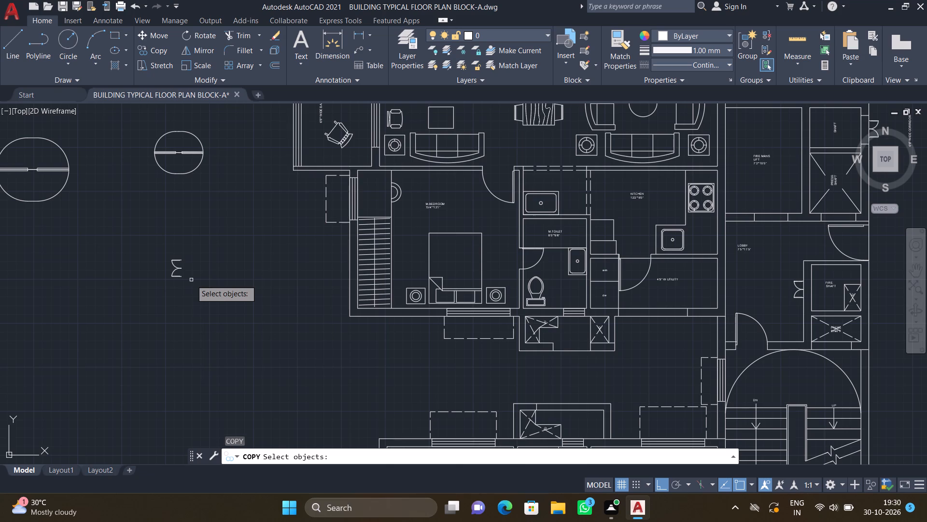
scroll(183, 280, "up", 2)
left_click_drag(182, 286, 170, 277)
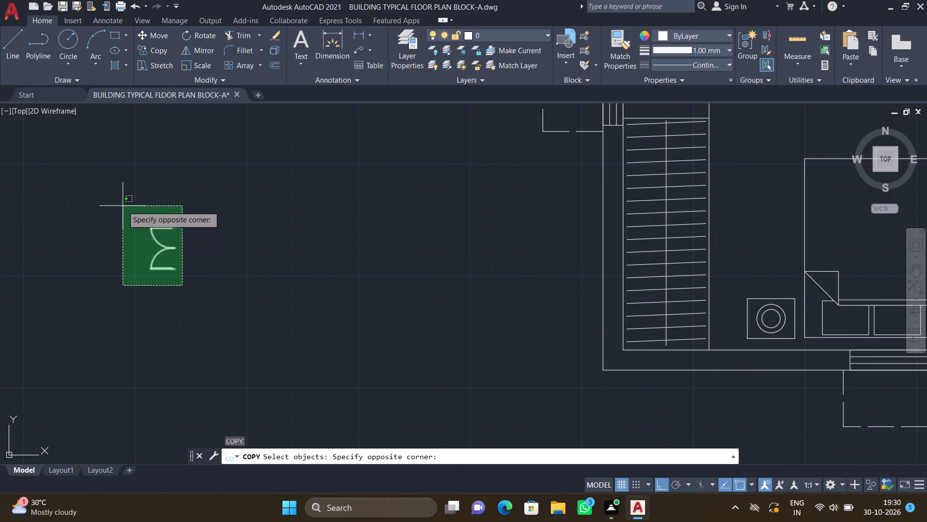
left_click(122, 203)
key("Return")
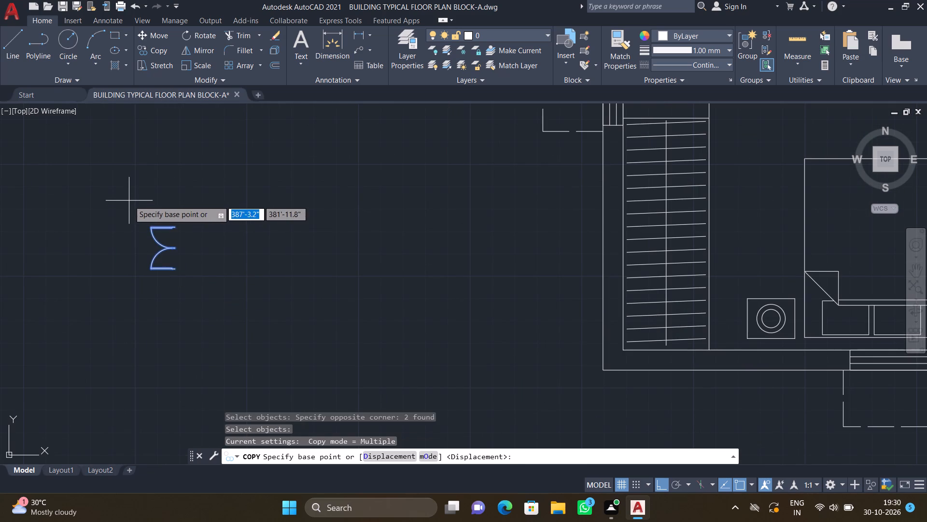
scroll(186, 263, "up", 2)
left_click_drag(154, 226, 161, 230)
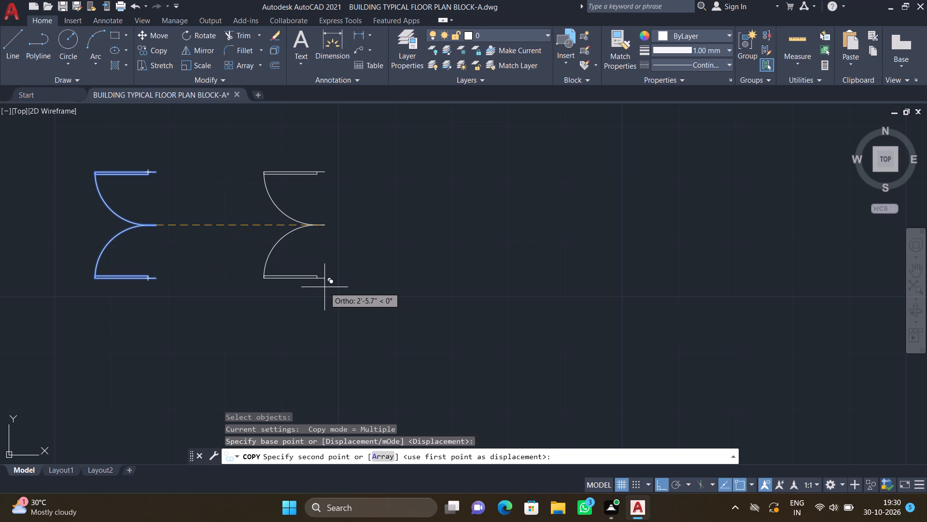
key("F8")
scroll(314, 313, "down", 4)
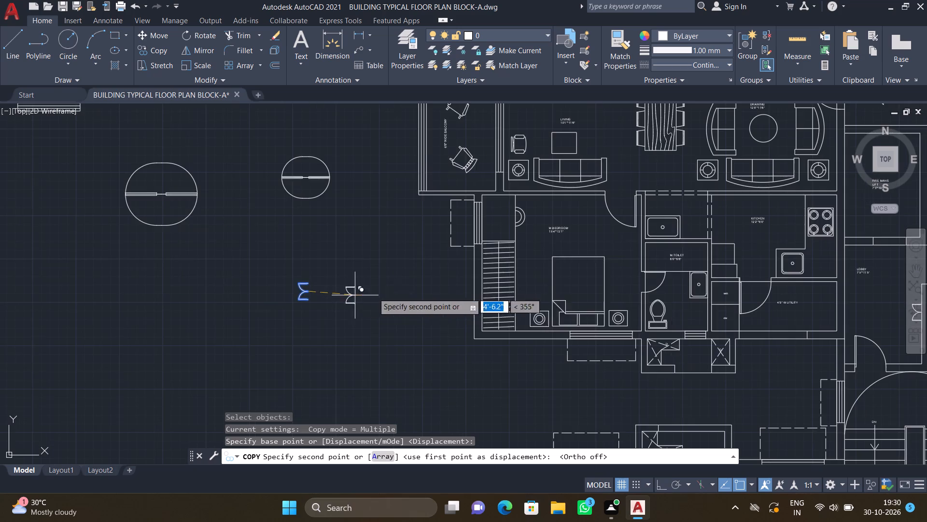
scroll(412, 314, "down", 3)
scroll(437, 277, "down", 2)
scroll(556, 415, "up", 1)
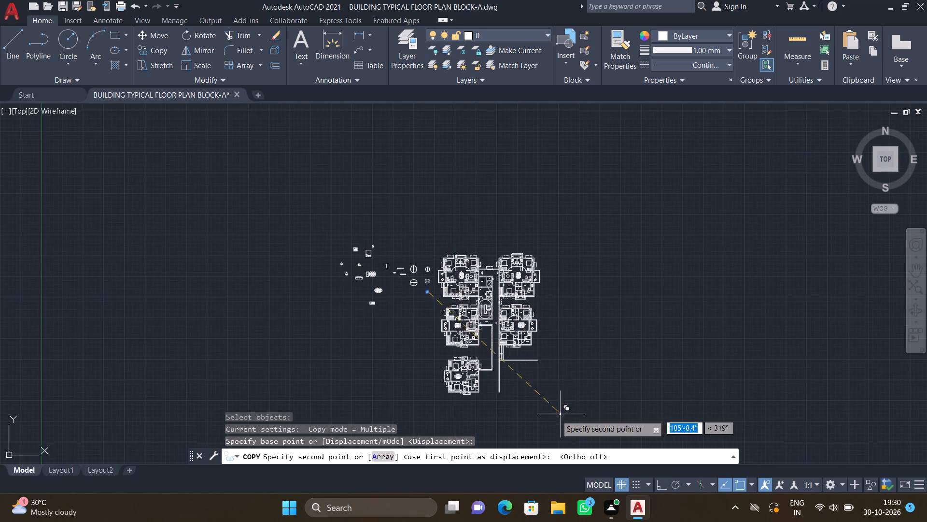
scroll(552, 416, "up", 1)
scroll(35, 0, "up", 2)
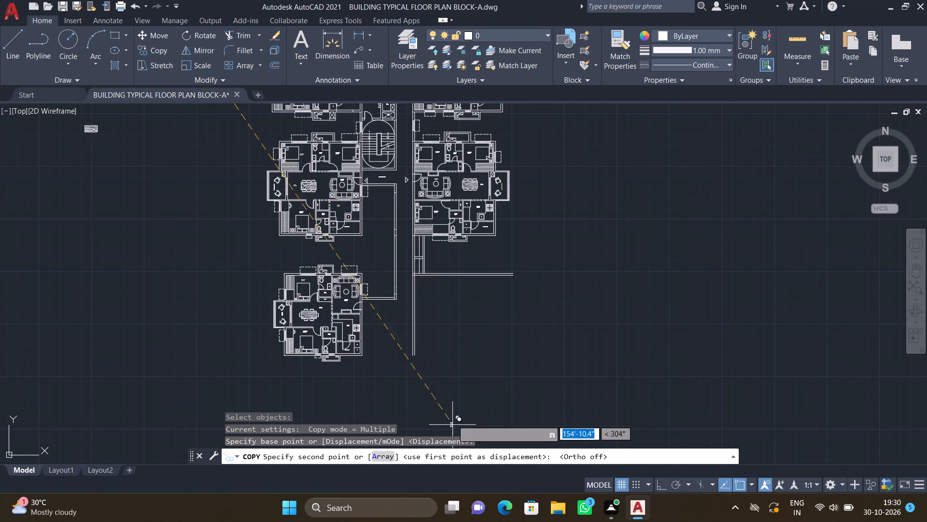
scroll(342, 316, "up", 2)
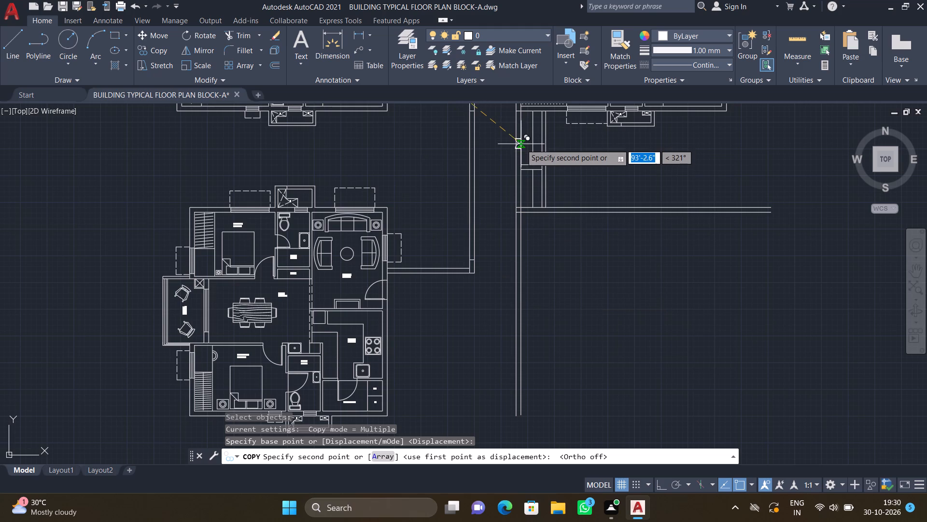
scroll(510, 133, "up", 1)
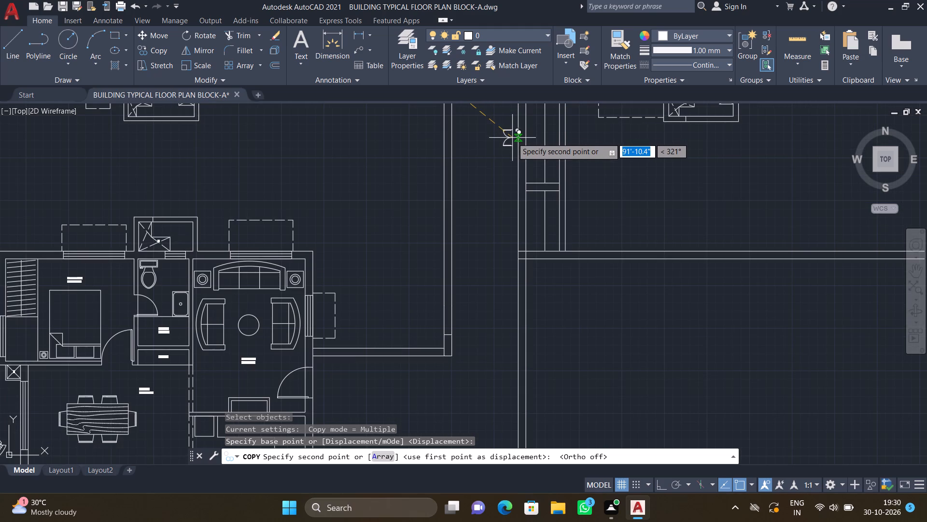
scroll(514, 139, "up", 2)
scroll(522, 145, "down", 2)
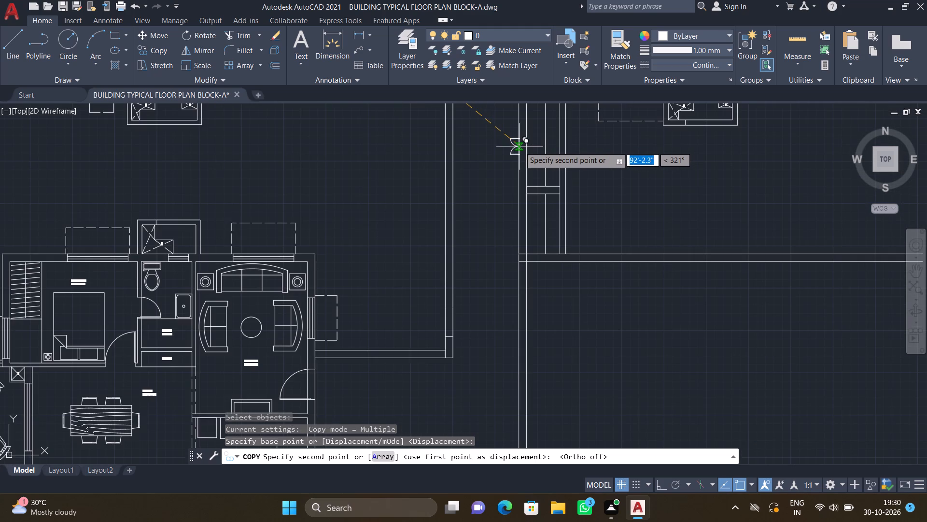
scroll(516, 140, "down", 1)
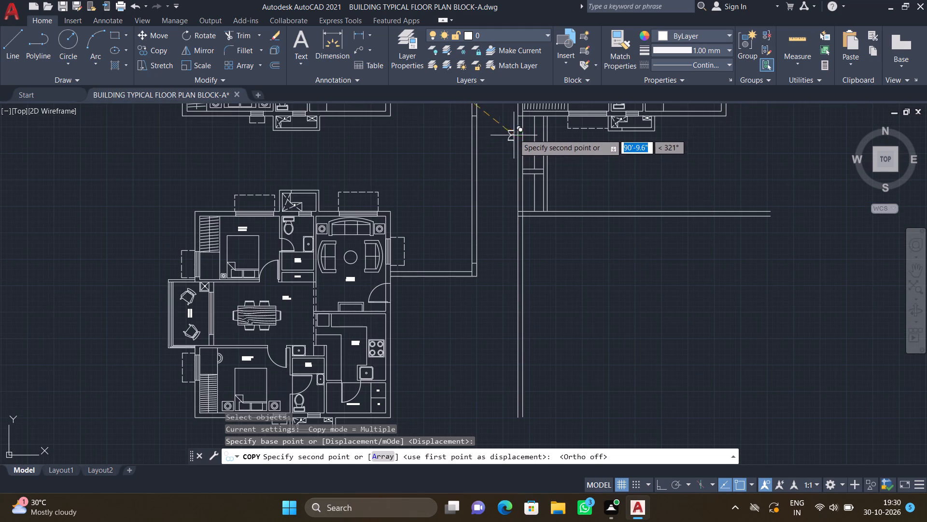
scroll(516, 133, "up", 3)
left_click(517, 160)
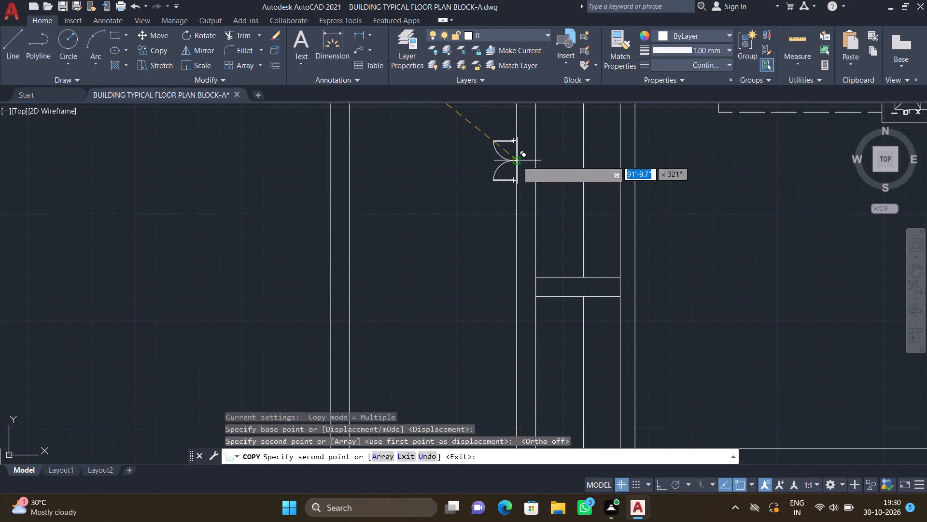
key("Return")
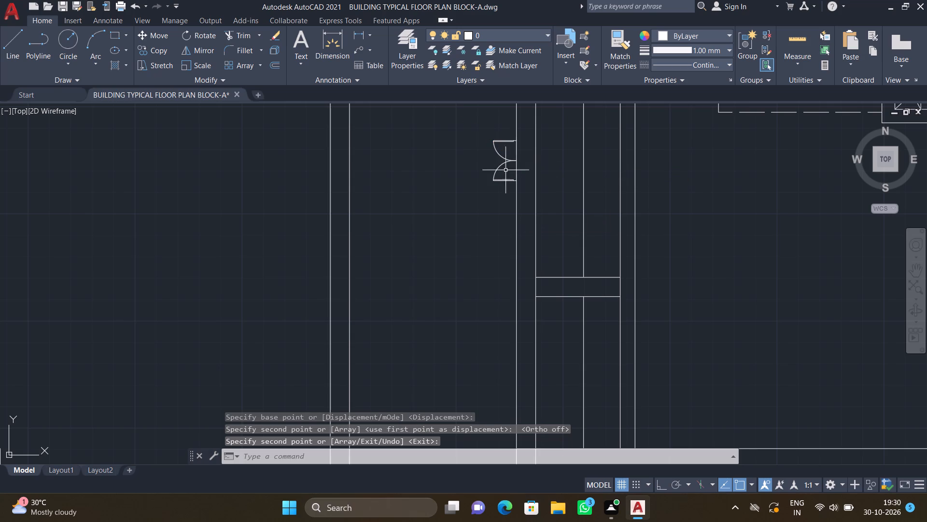
Copy the placed double door about 7'-6" down along the outer wall line to the strip's lower compartment.
scroll(510, 141, "up", 3)
scroll(507, 184, "down", 4)
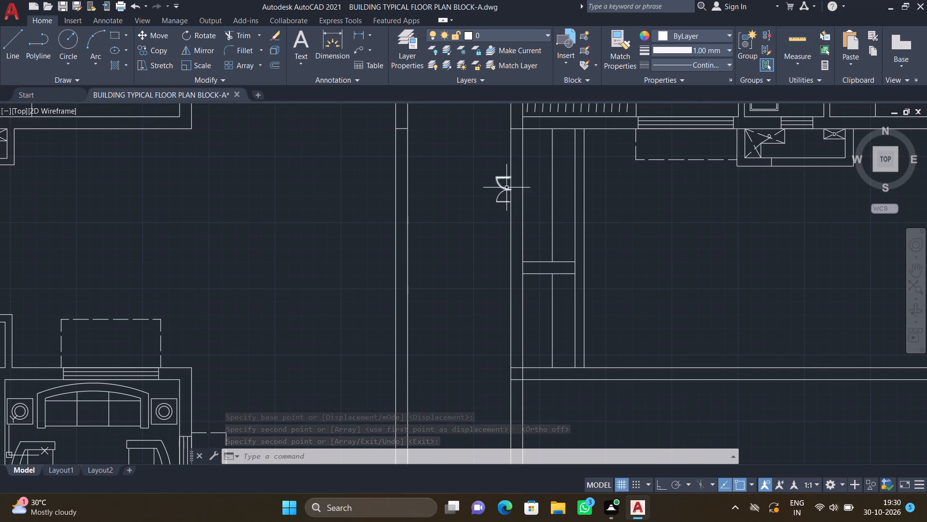
scroll(506, 188, "up", 2)
type("CO")
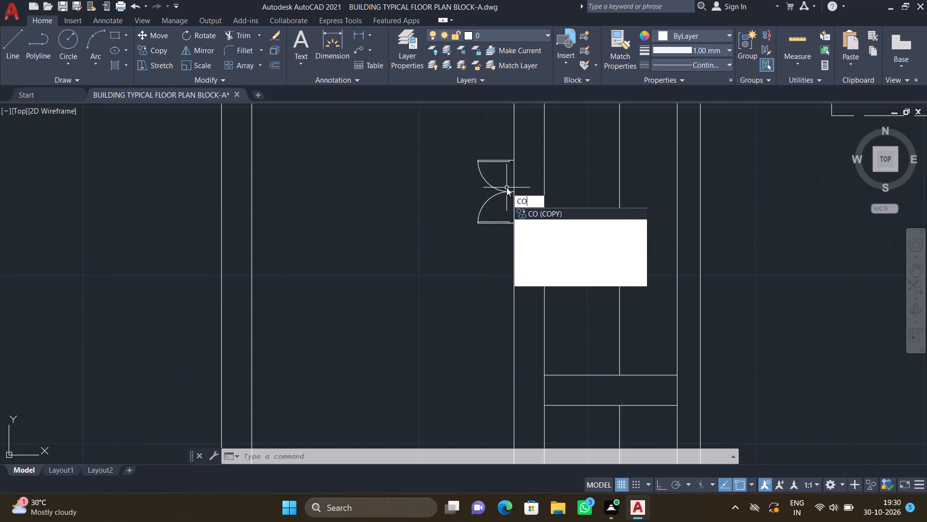
key("Return")
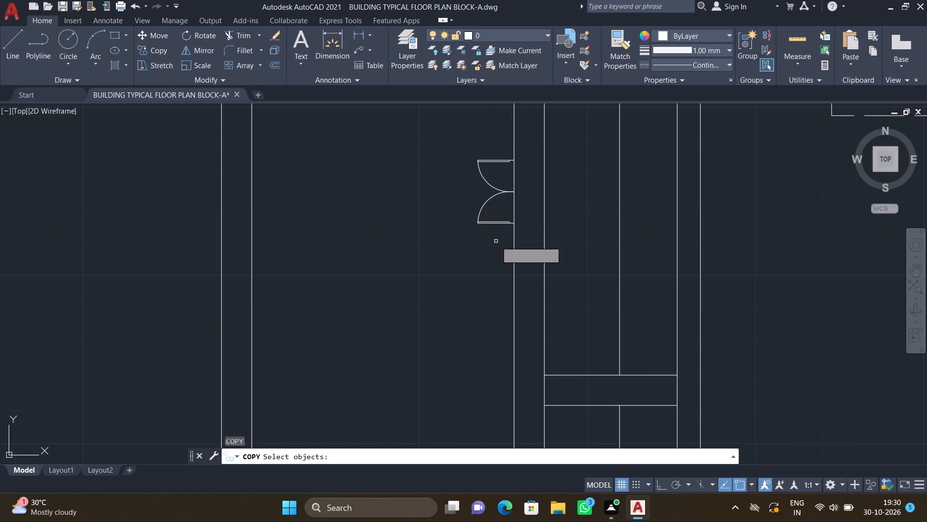
left_click_drag(497, 239, 496, 229)
left_click(469, 133)
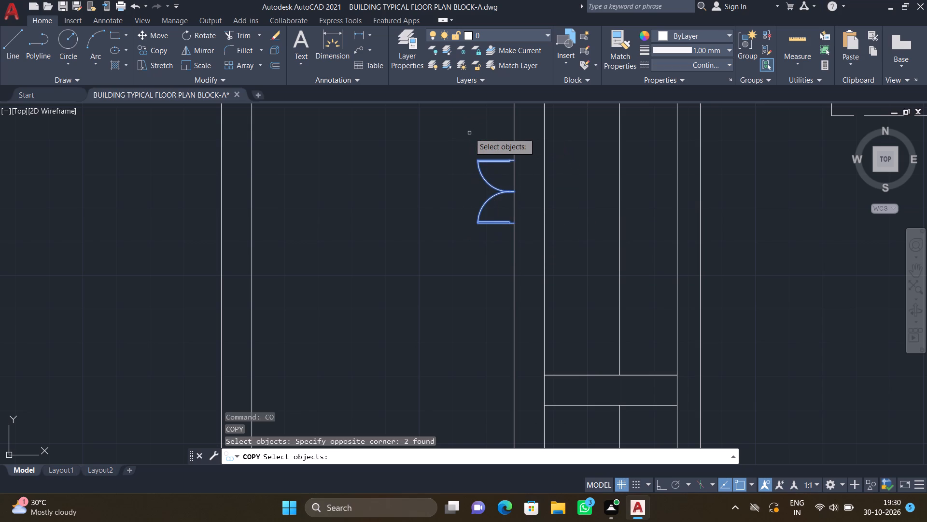
key("Return")
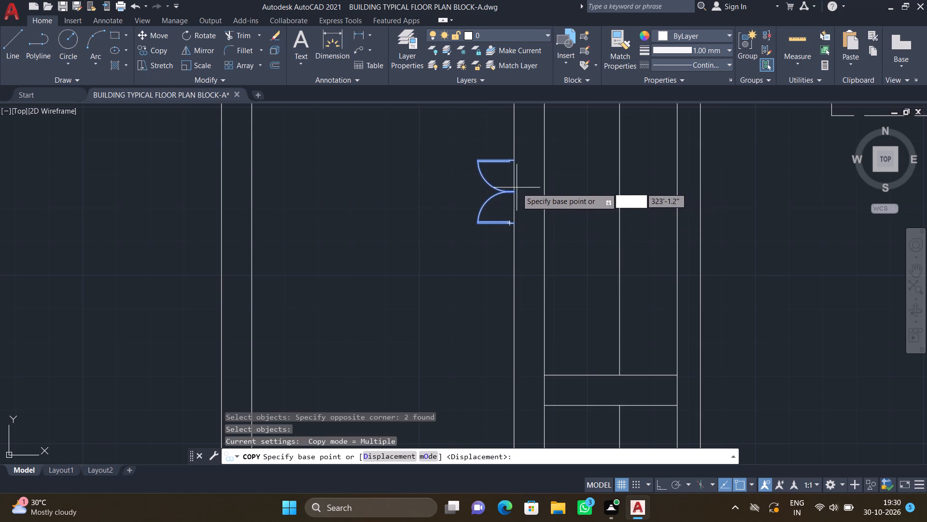
left_click(511, 193)
scroll(506, 296, "down", 3)
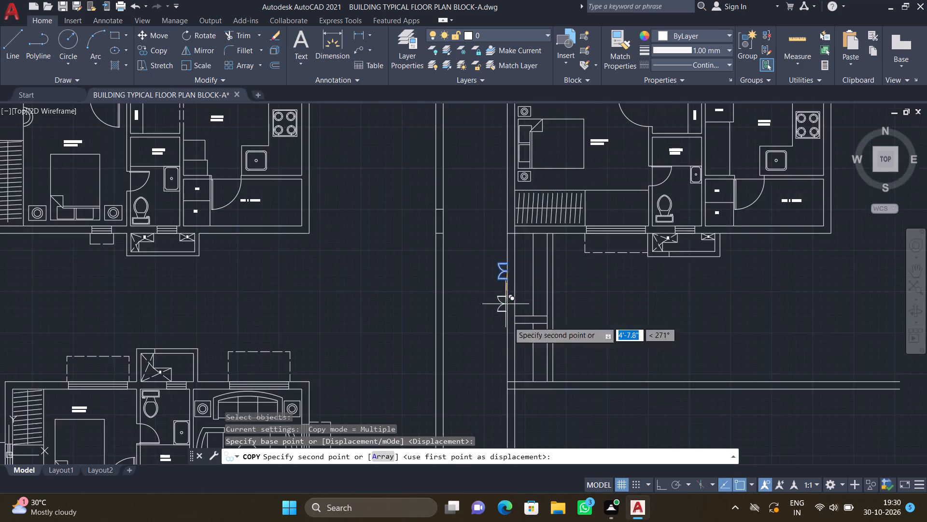
scroll(508, 347, "up", 2)
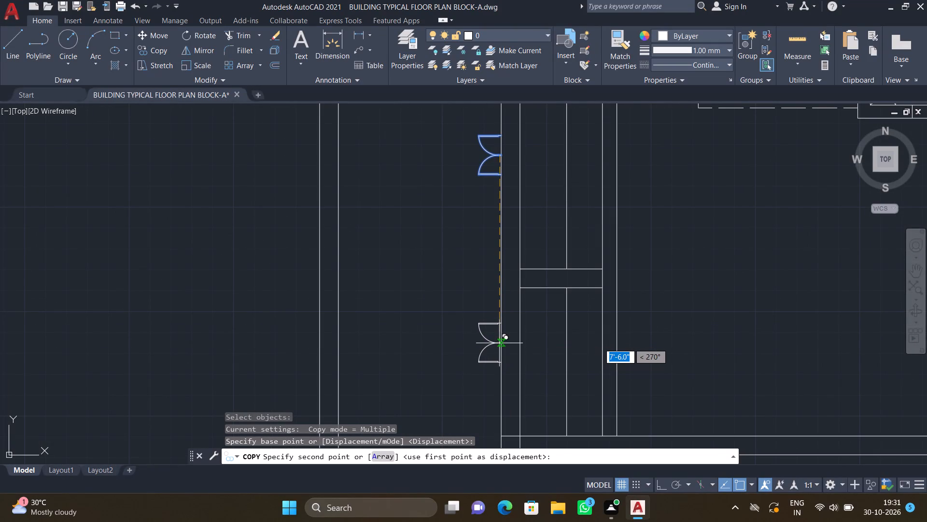
left_click(499, 343)
key("Return")
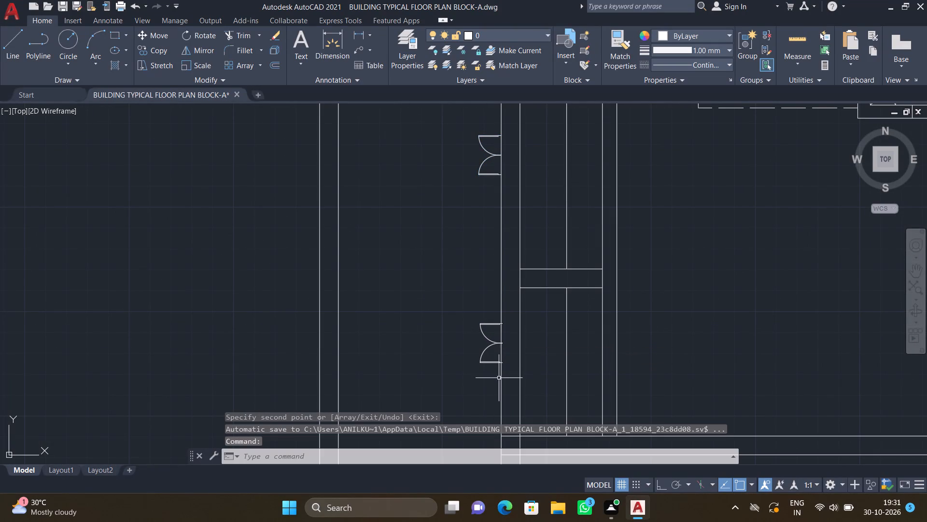
Move the lower double door sideways so the end of its bottom jamb line meets the strip's outer wall line.
scroll(499, 378, "up", 3)
scroll(509, 338, "up", 2)
key("m")
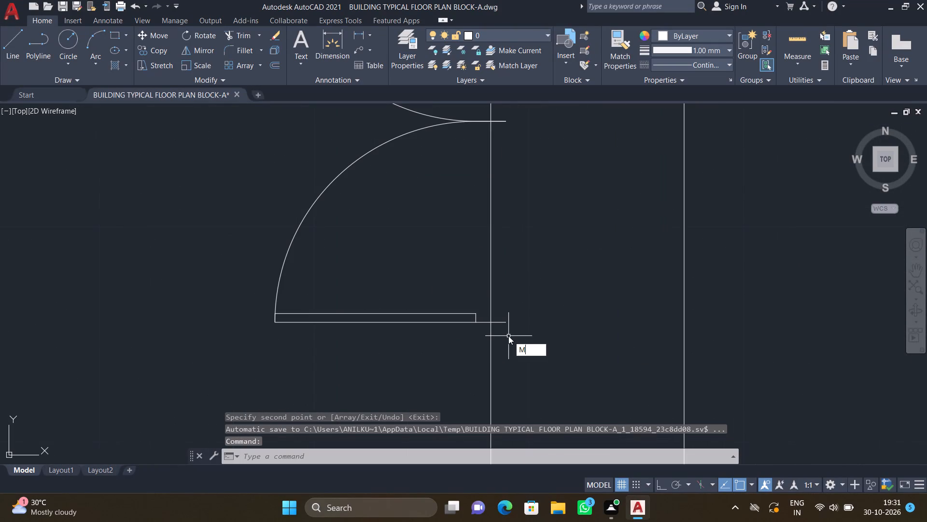
key("Return")
scroll(507, 336, "down", 2)
left_click_drag(466, 343, 465, 338)
left_click(407, 140)
key("Return")
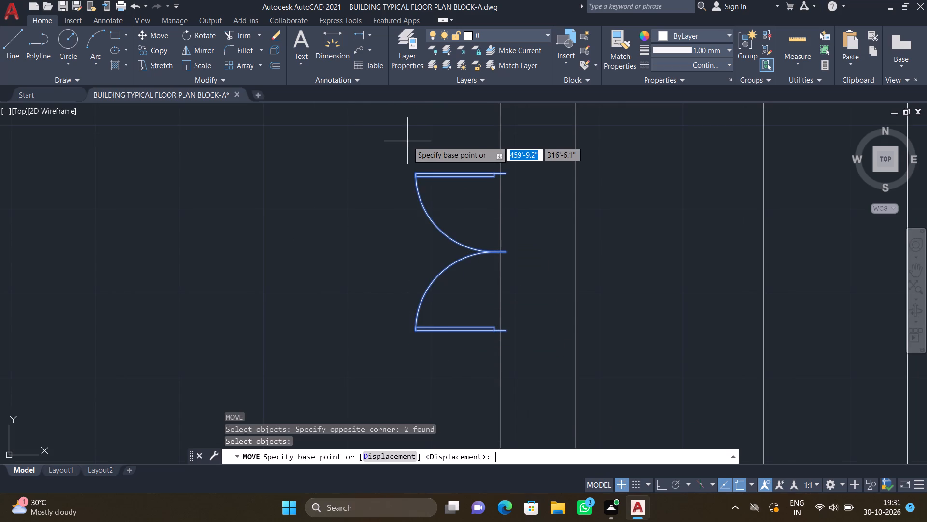
scroll(506, 333, "up", 2)
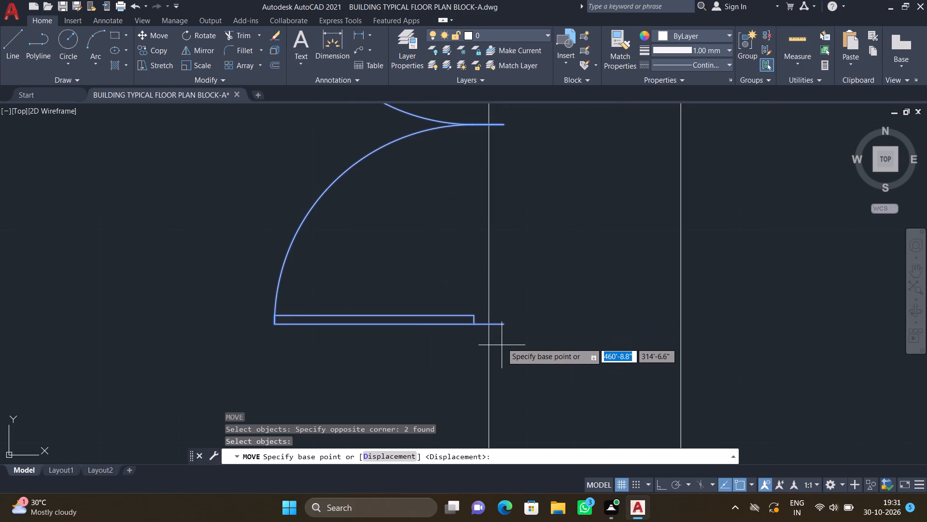
scroll(502, 334, "up", 2)
left_click(502, 310)
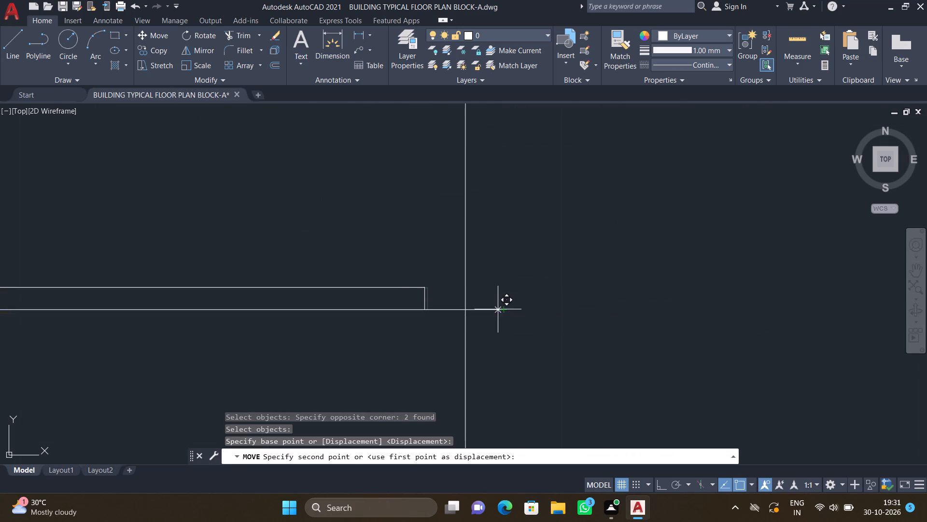
left_click(466, 308)
scroll(461, 328, "down", 5)
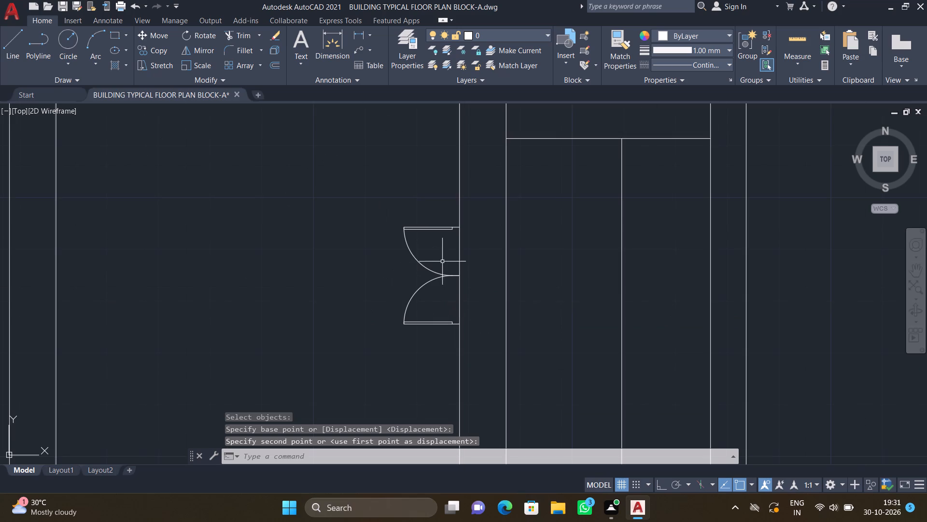
scroll(440, 255, "down", 3)
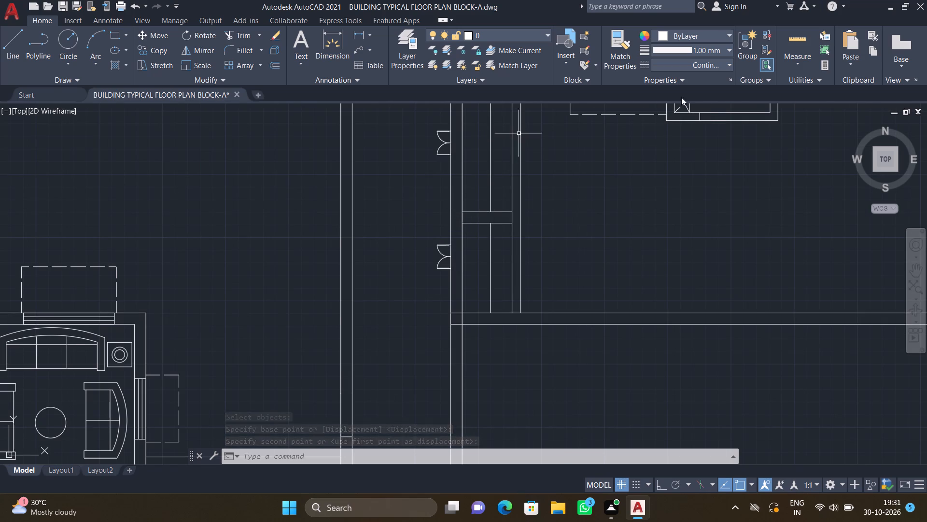
With linetype ACAD_ISO02W100, draw a diagonal in the upper compartment's narrow duct, from the dividing line's top end to the opposite corner at the cross line.
scroll(682, 102, "down", 2)
scroll(564, 243, "down", 2)
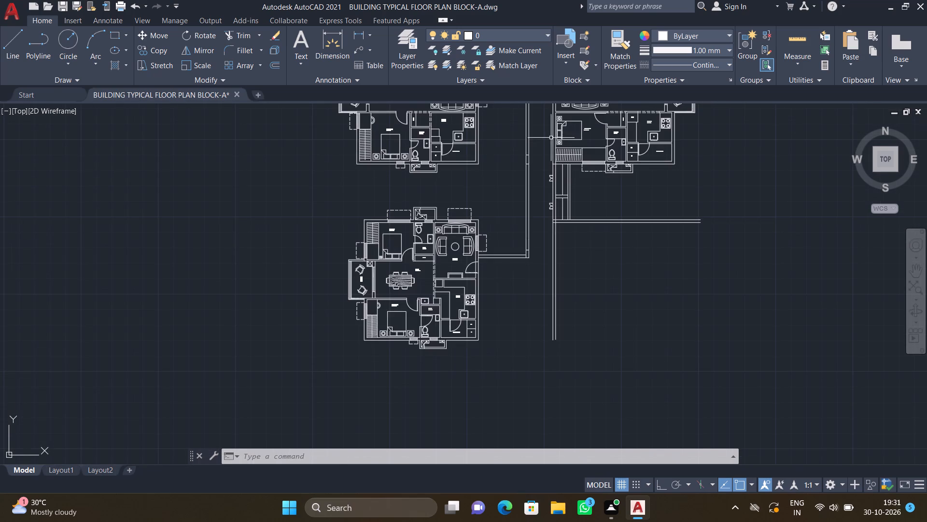
scroll(561, 158, "up", 2)
left_click(716, 64)
scroll(716, 64, "up", 1)
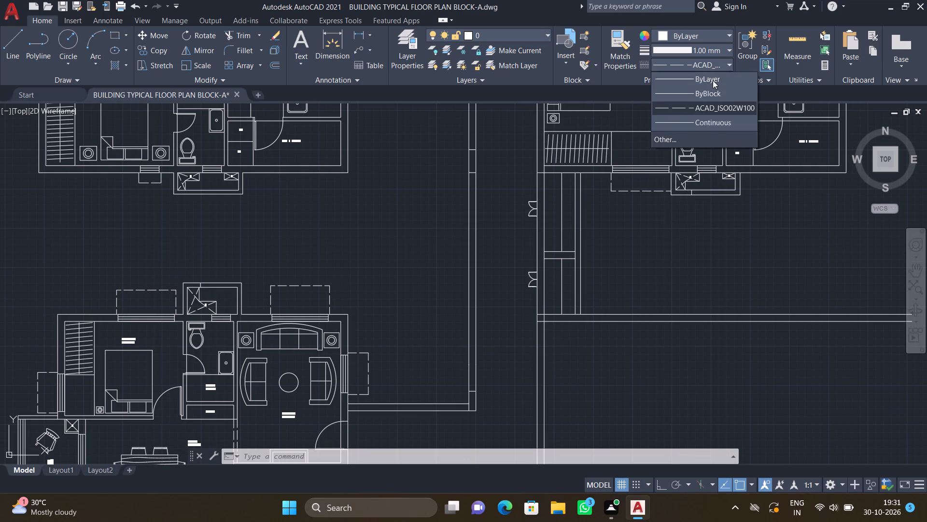
left_click(702, 106)
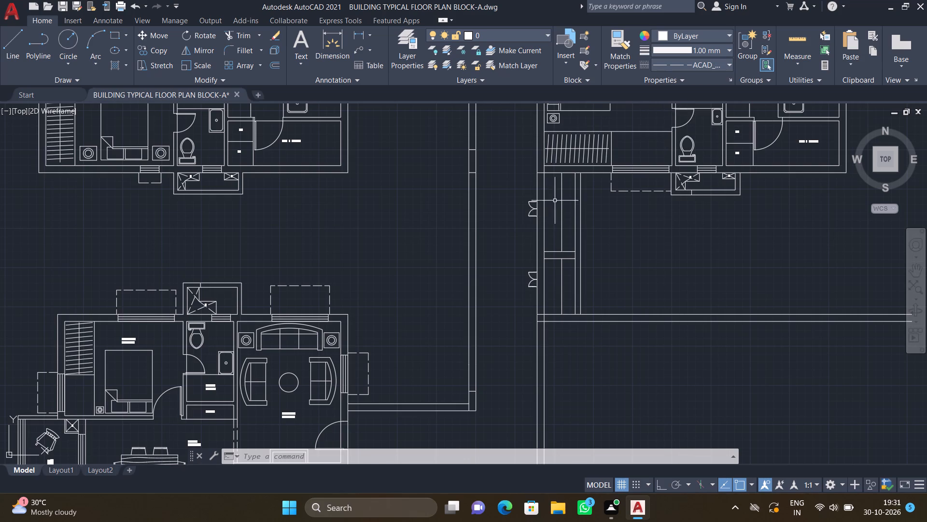
scroll(557, 177, "up", 2)
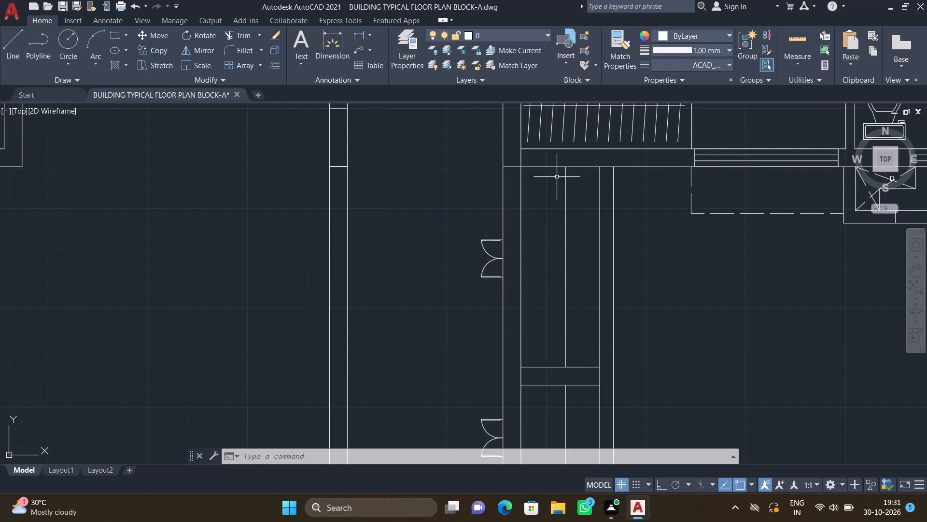
key("l")
key("Return")
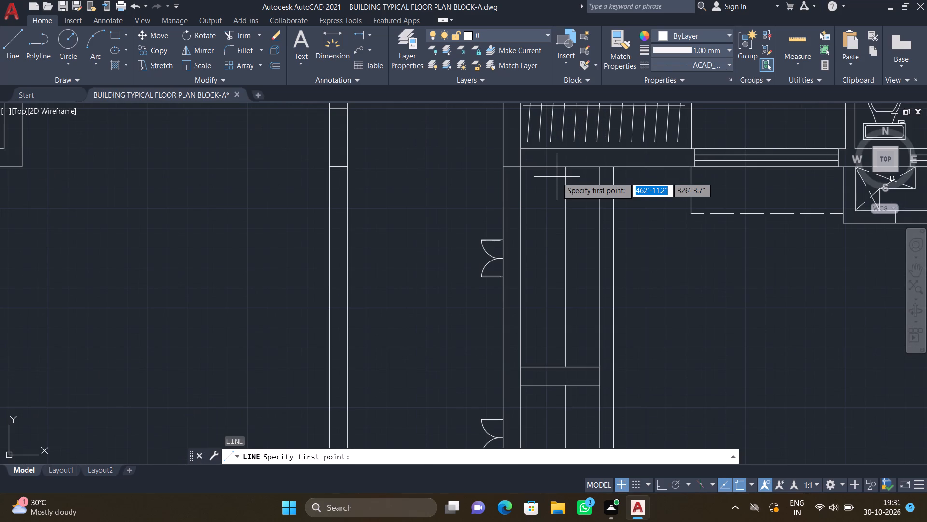
scroll(567, 170, "up", 1)
left_click_drag(562, 165, 568, 174)
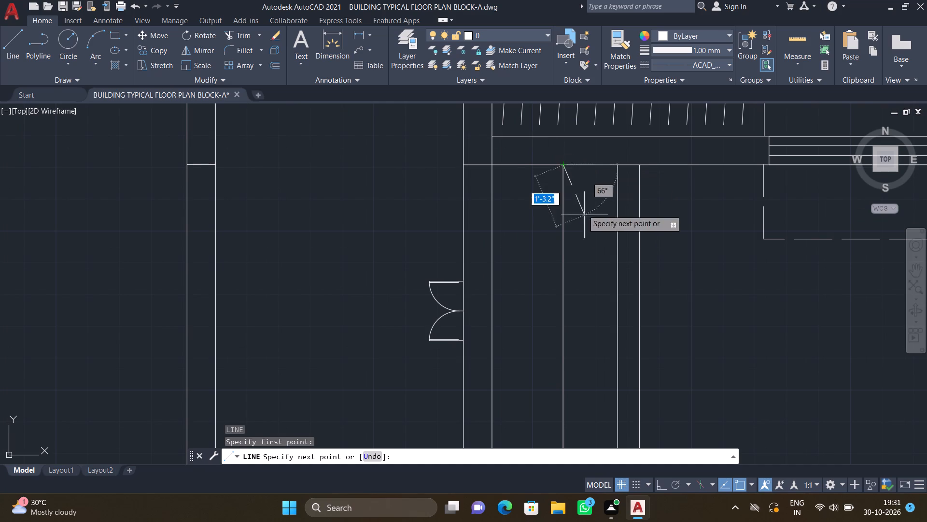
scroll(589, 284, "down", 2)
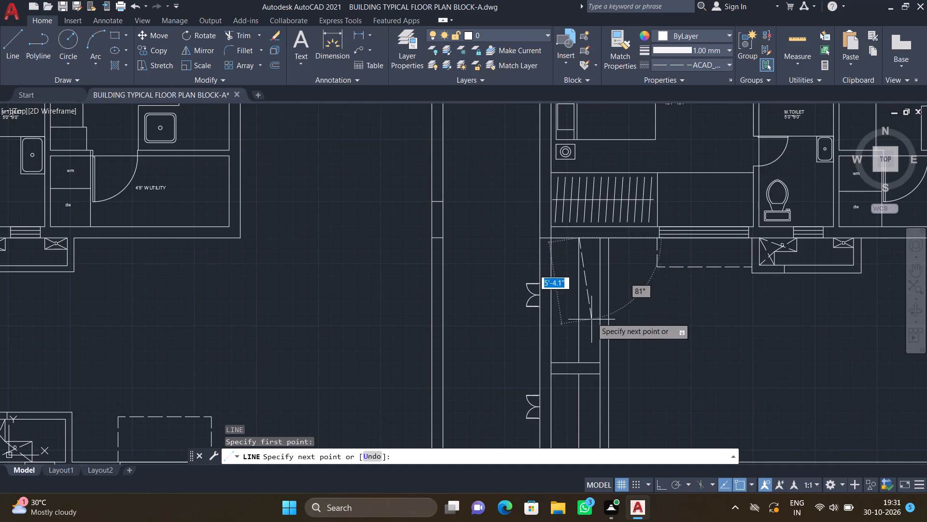
scroll(577, 340, "up", 3)
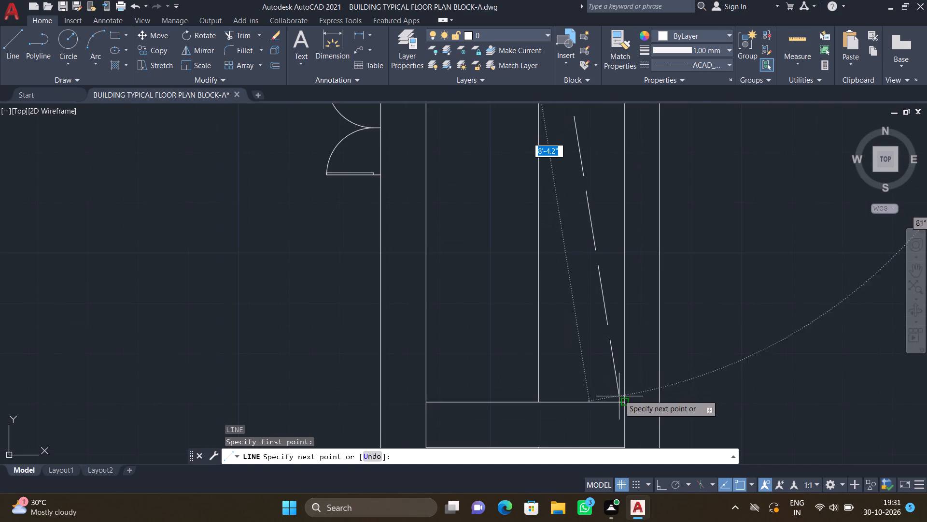
left_click(624, 404)
key("Return")
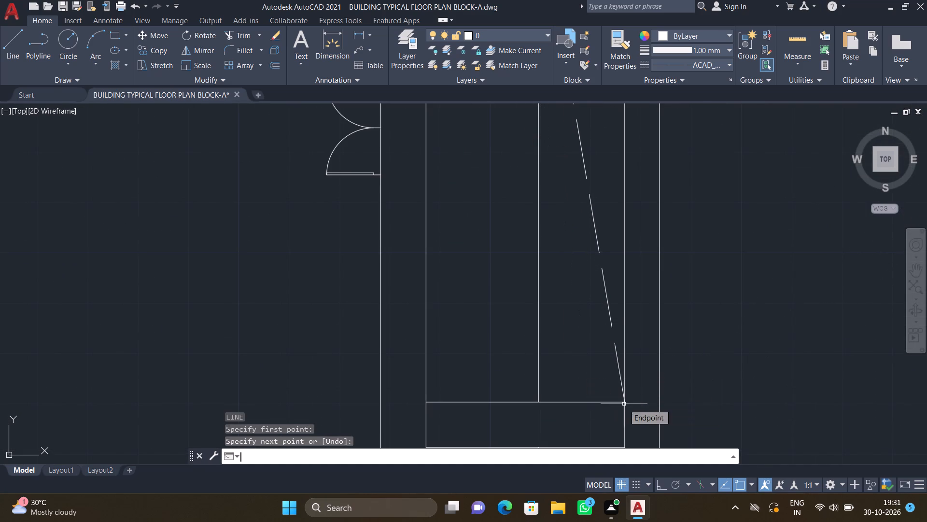
Draw the opposite dashed diagonal in the upper duct, from the dividing line's bottom end to the far top corner.
key("l")
key("Return")
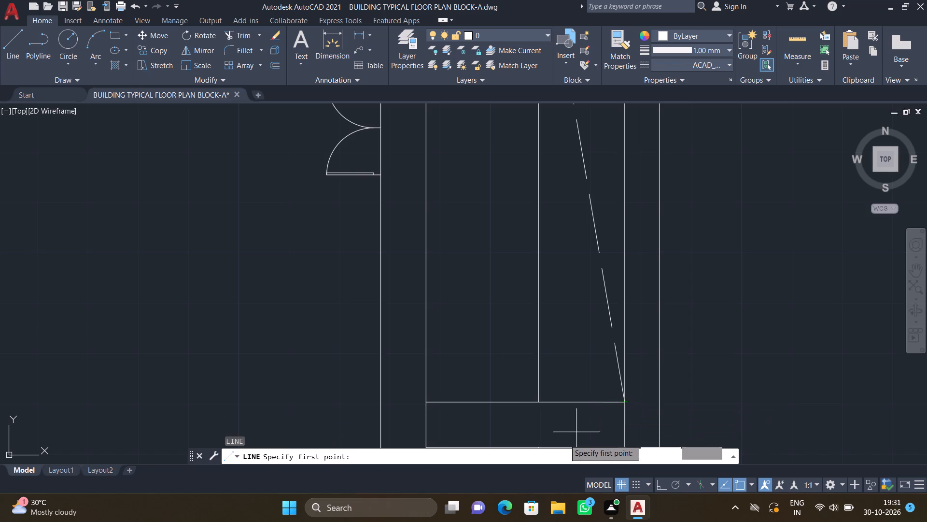
left_click(538, 402)
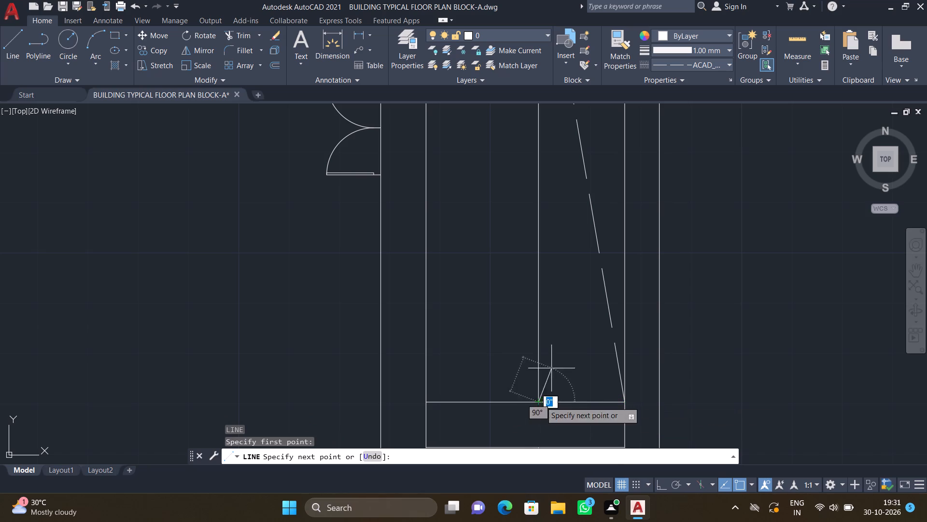
scroll(577, 263, "down", 3)
scroll(578, 154, "up", 2)
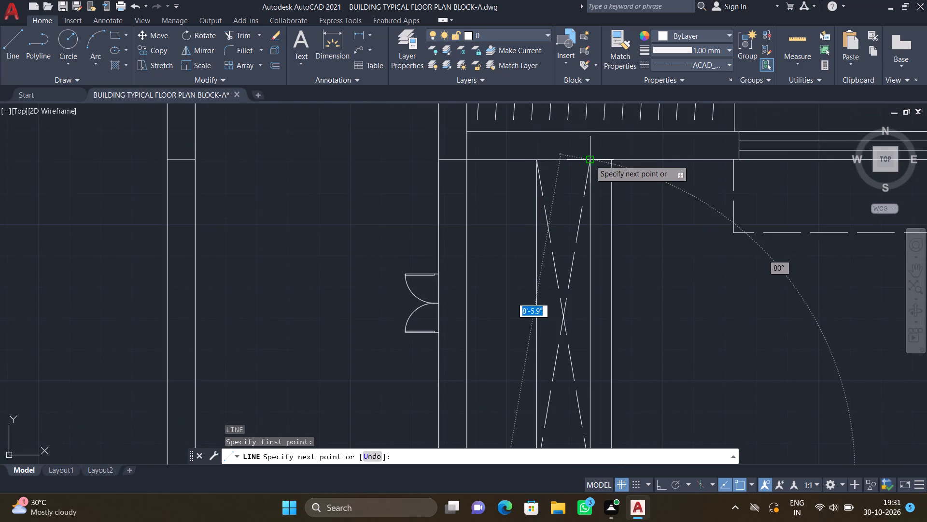
scroll(590, 165, "up", 4)
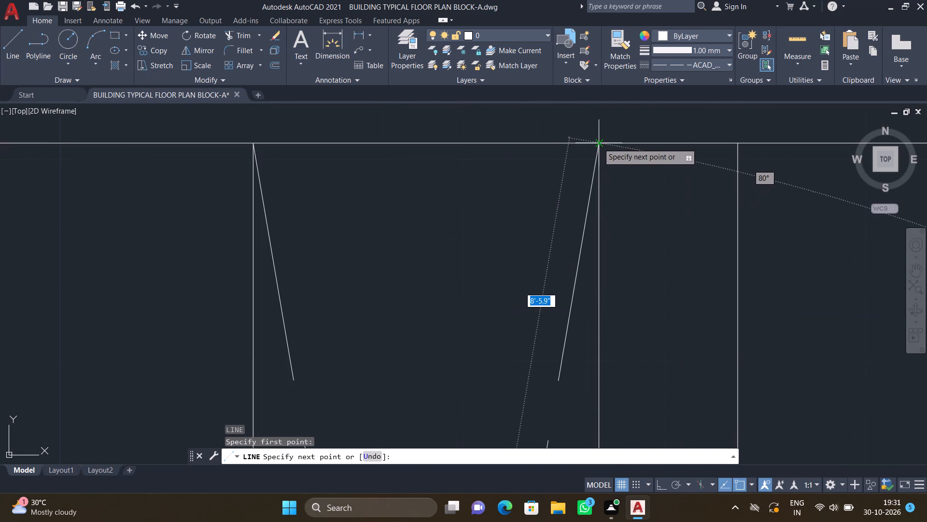
left_click(599, 142)
key("Return")
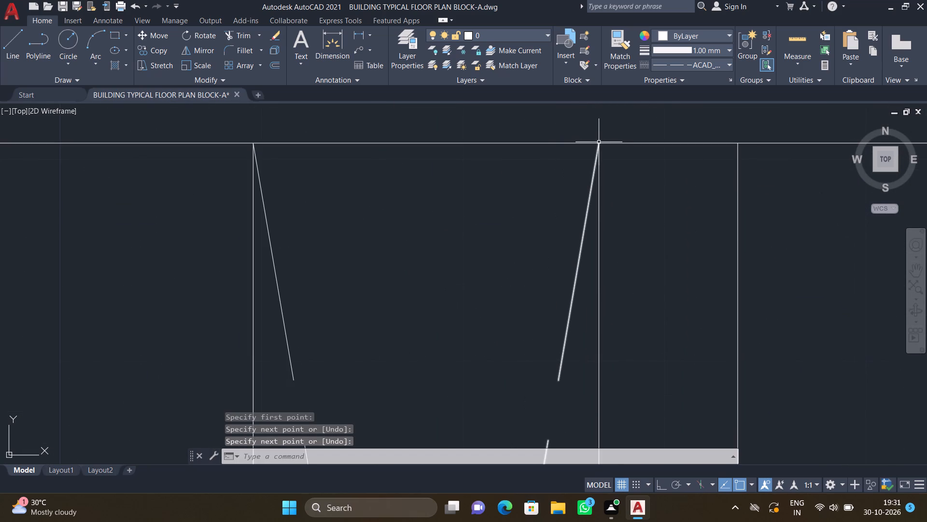
Draw a dashed diagonal in the lower compartment's narrow duct, from the dividing line's top end to the opposite bottom corner.
scroll(594, 154, "down", 3)
scroll(583, 226, "down", 4)
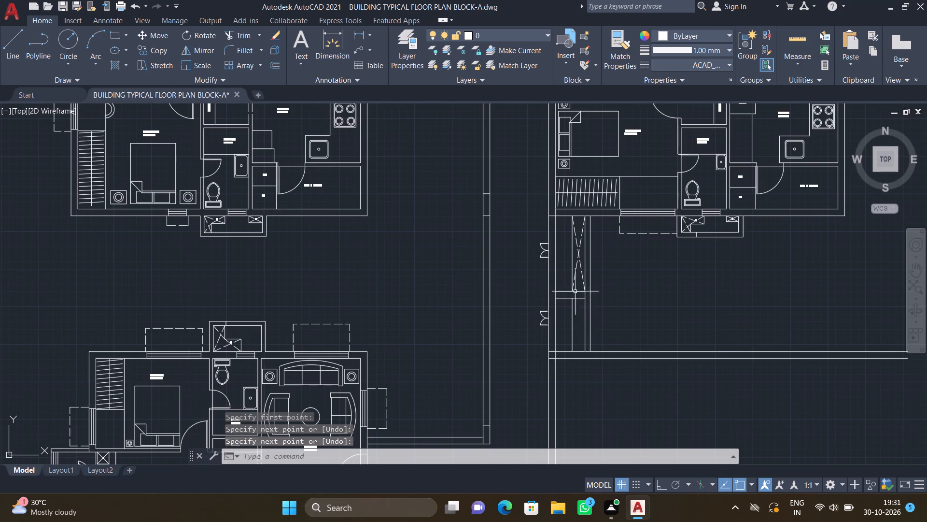
scroll(576, 326, "up", 3)
key("l")
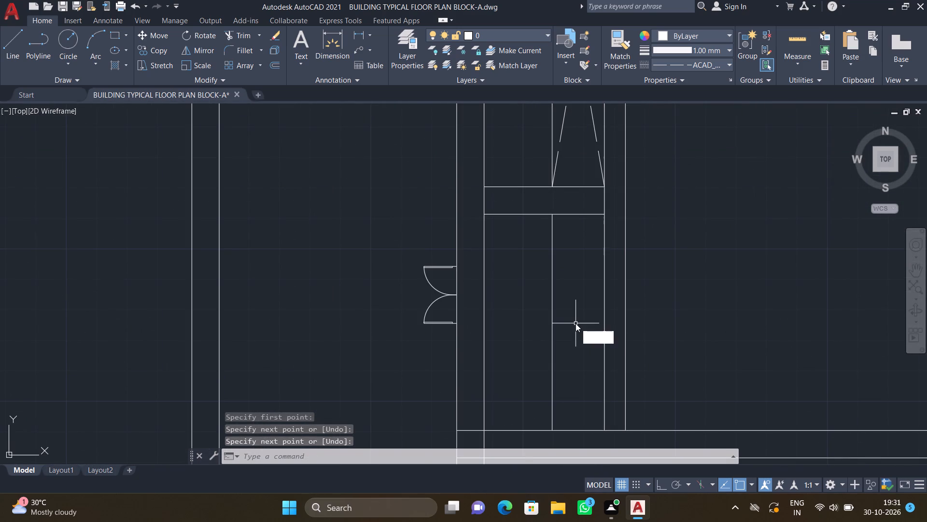
key("Return")
scroll(558, 215, "up", 1)
left_click(546, 213)
scroll(610, 343, "down", 2)
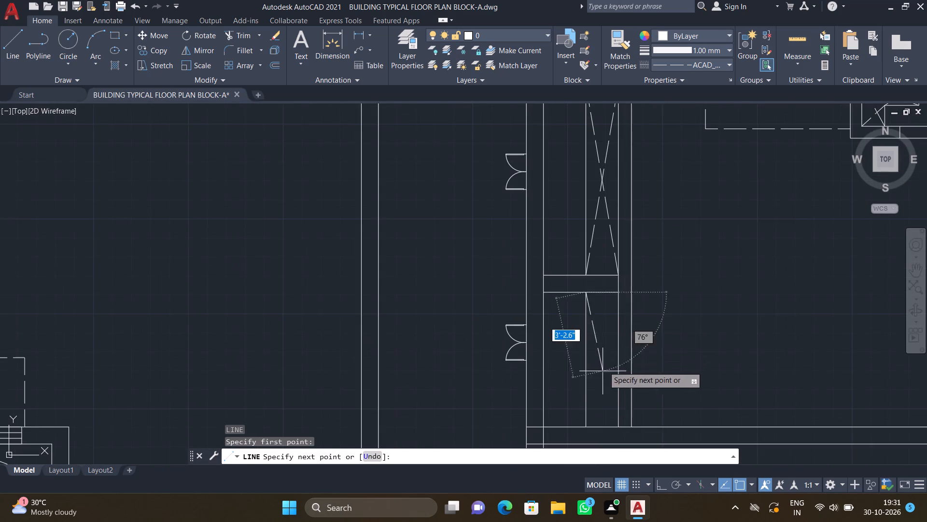
scroll(604, 398, "up", 2)
scroll(617, 420, "down", 1)
scroll(624, 439, "up", 2)
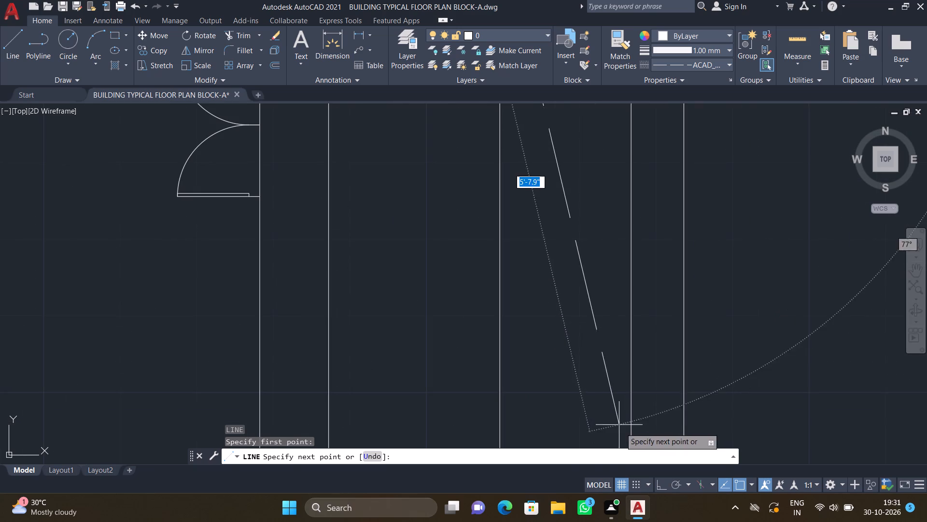
scroll(597, 364, "down", 3)
scroll(606, 388, "up", 3)
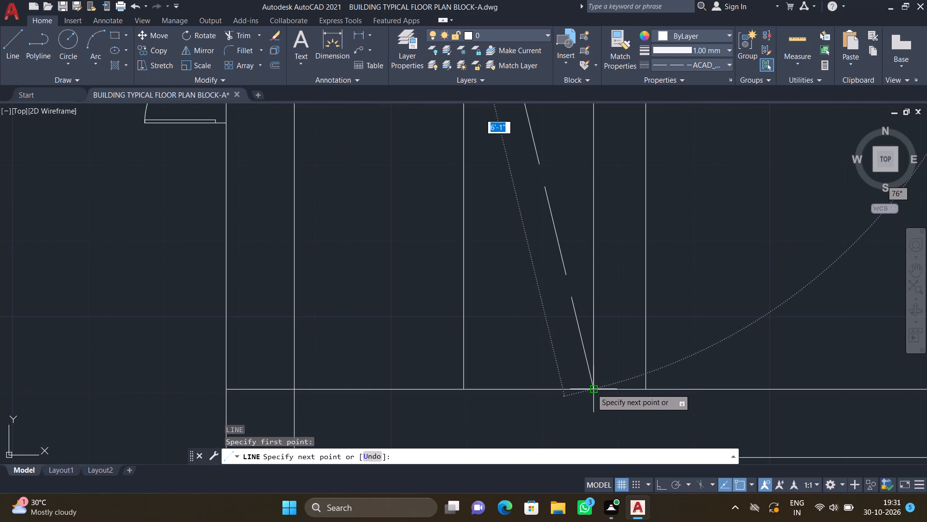
left_click(592, 388)
key("Return")
Draw the opposite dashed diagonal in the lower duct, from the dividing line's bottom end to the far top corner.
key("l")
key("Return")
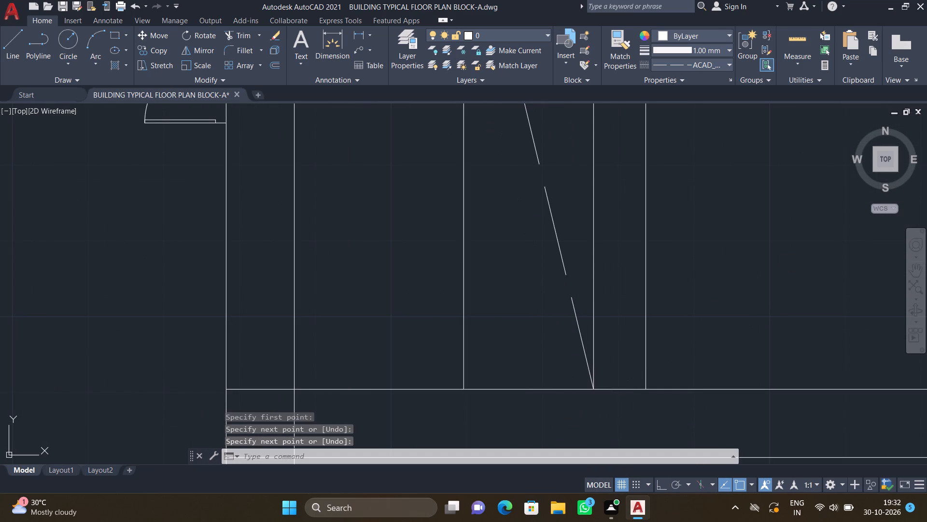
left_click(464, 391)
scroll(483, 349, "down", 2)
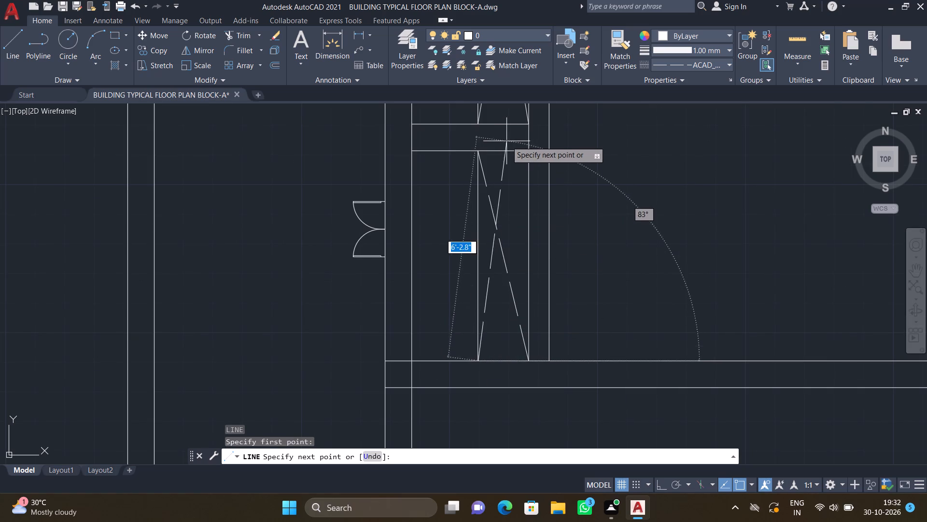
scroll(514, 151, "up", 5)
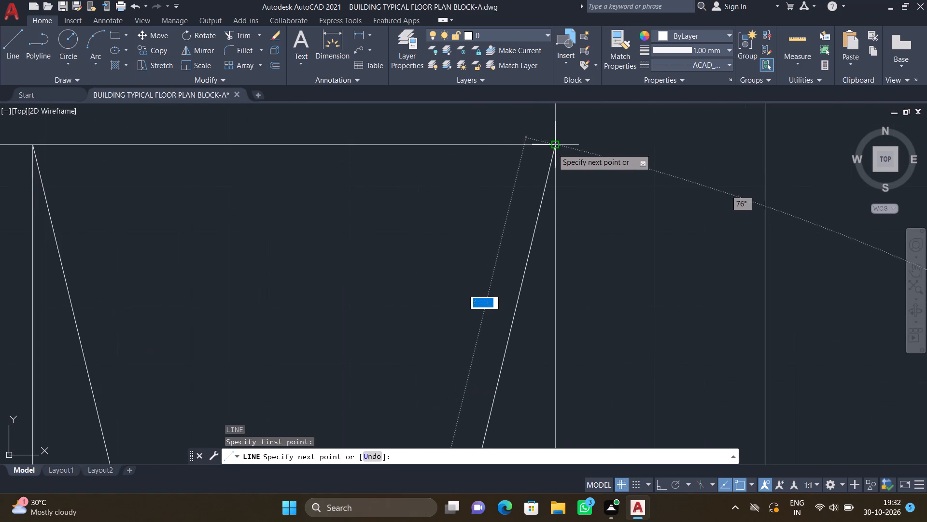
left_click(553, 146)
key("Return")
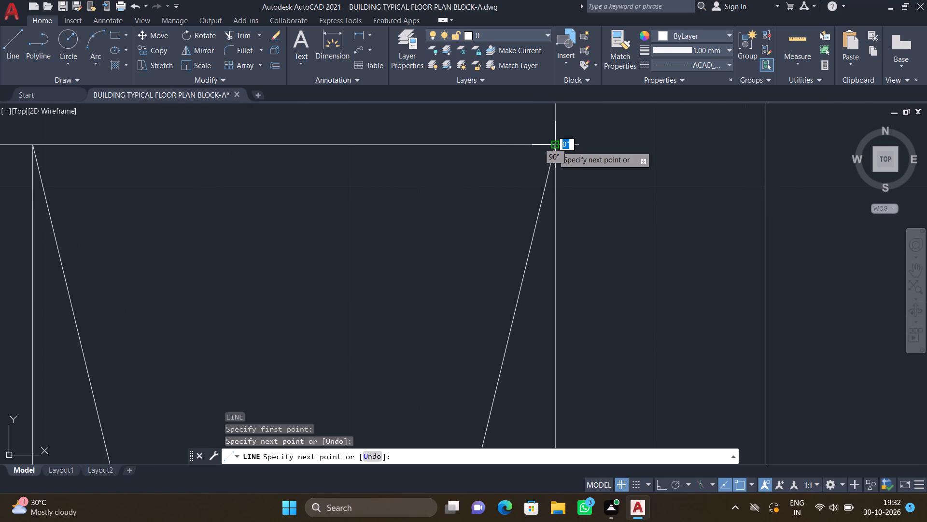
Set the current linetype back to Continuous.
scroll(537, 155, "down", 4)
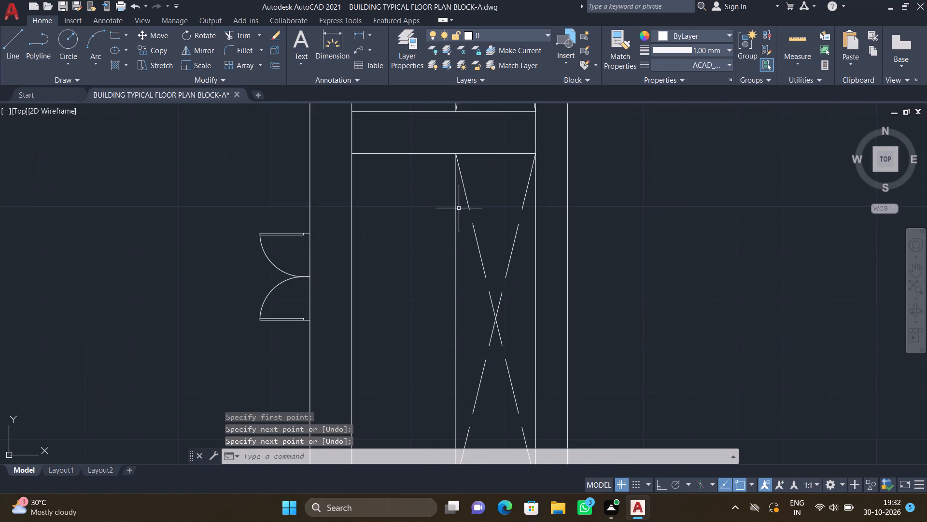
scroll(461, 208, "down", 3)
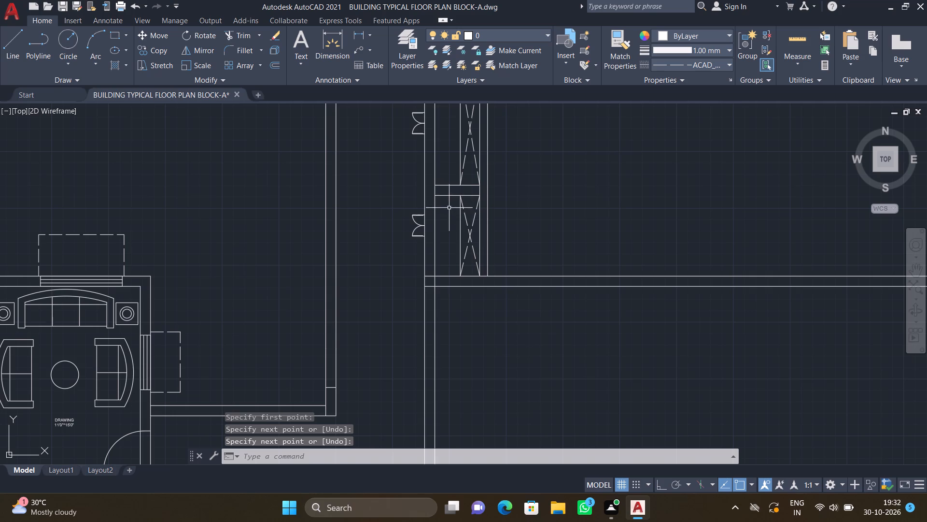
scroll(445, 191, "down", 2)
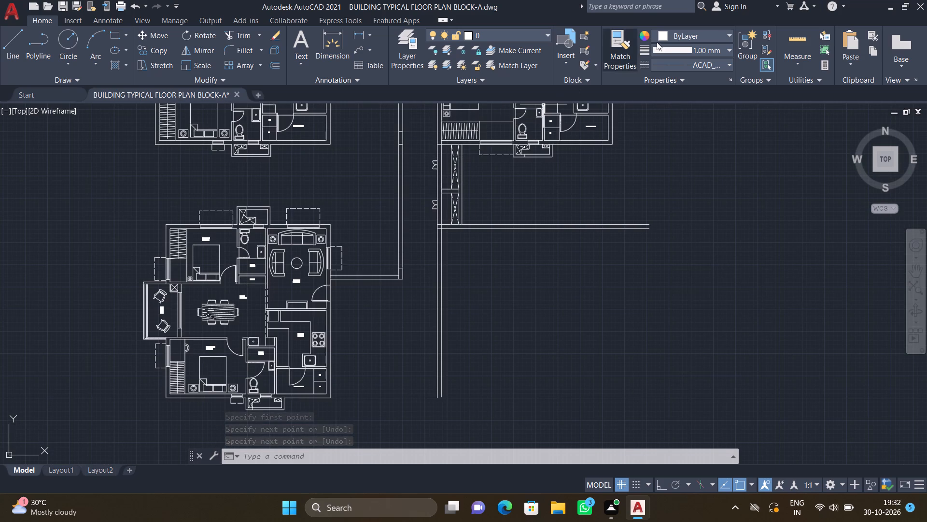
left_click(696, 65)
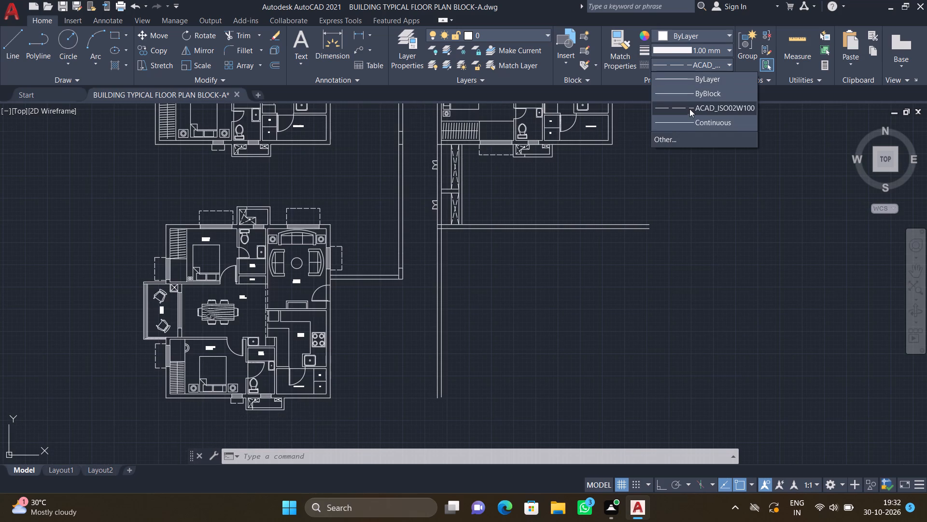
left_click(689, 119)
Add the multiline text "D" at 2.5" height just above the crossing of the upper duct's dashed diagonals, saving the text changes.
scroll(445, 162, "up", 2)
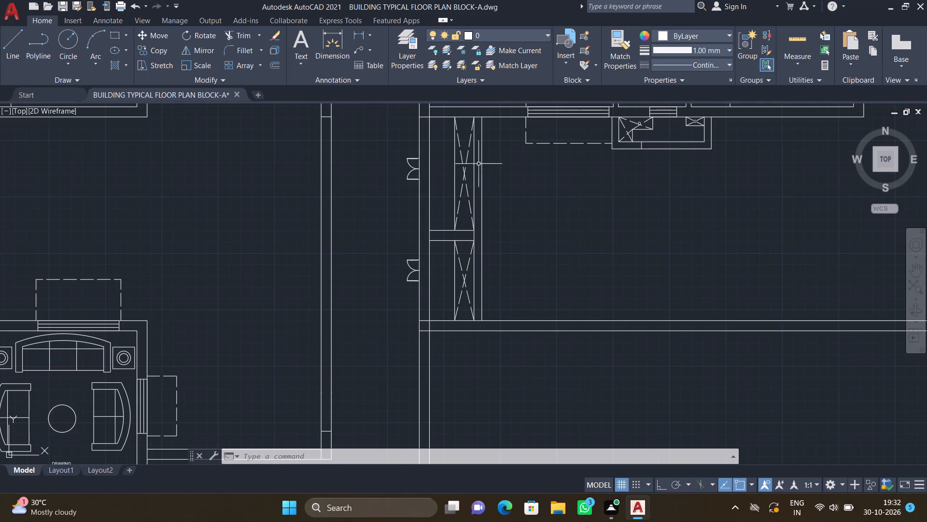
scroll(465, 168, "up", 3)
type("MT")
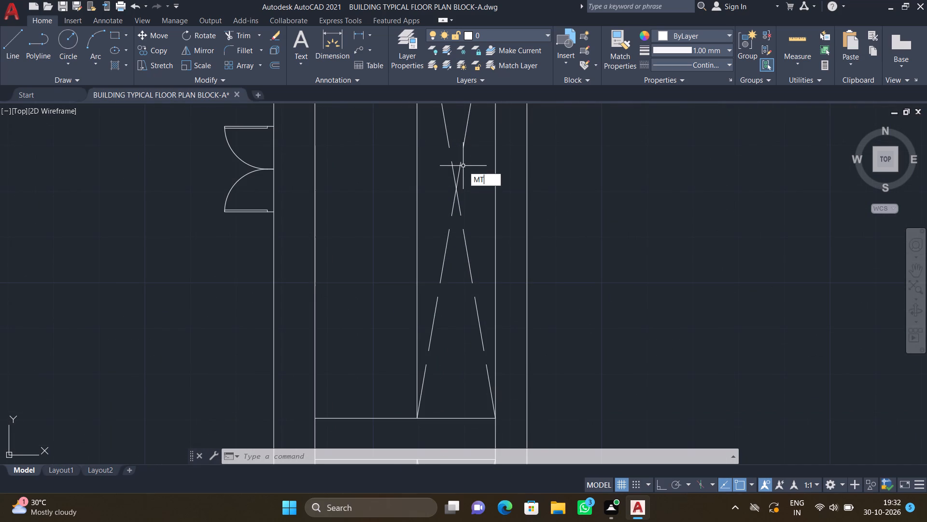
key("Return")
scroll(455, 150, "up", 1)
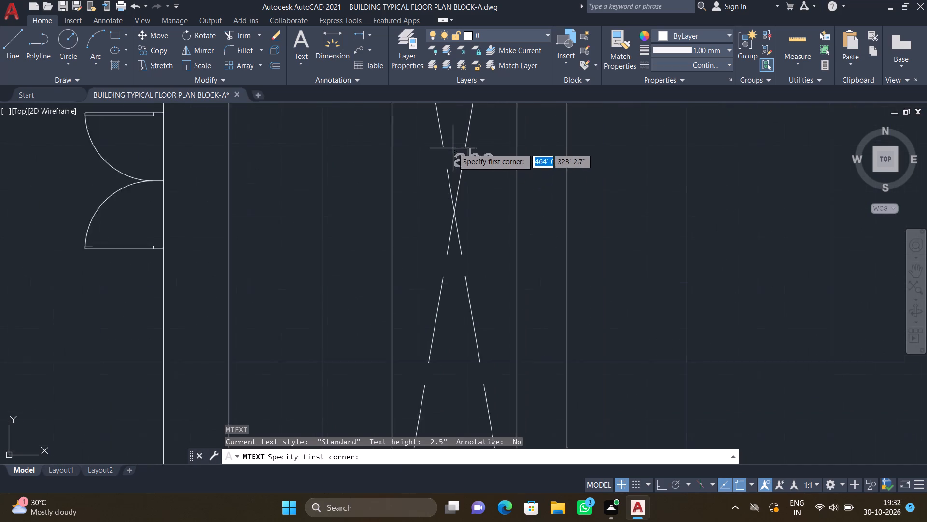
scroll(450, 146, "up", 2)
scroll(446, 219, "up", 2)
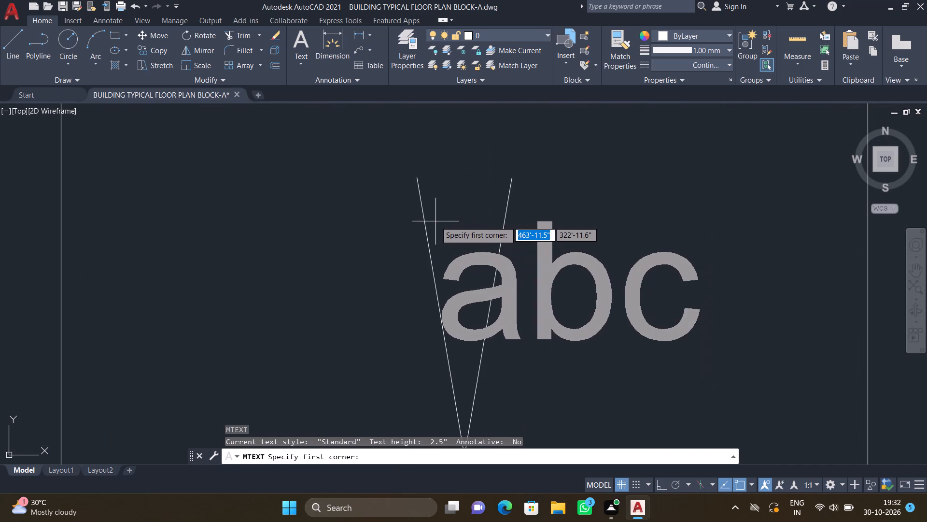
left_click_drag(438, 221, 445, 229)
left_click(489, 261)
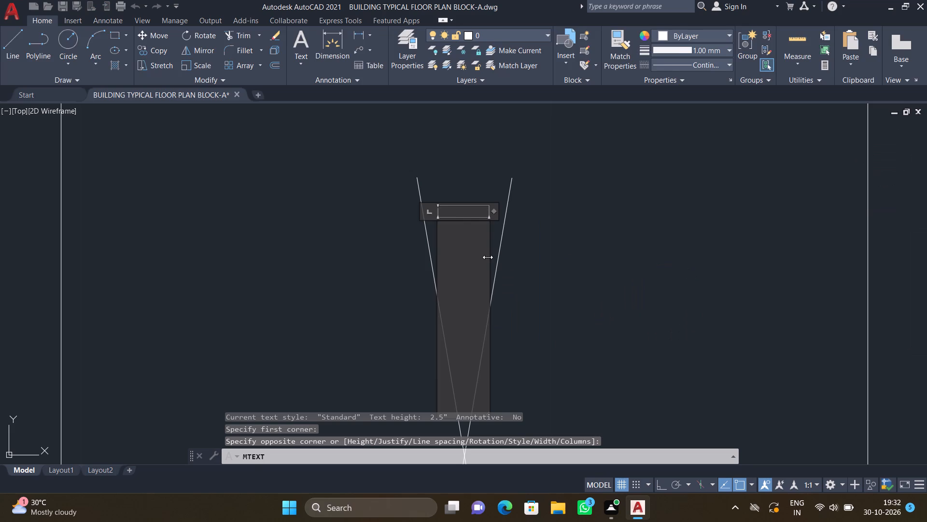
key("d")
key("Return")
key("Escape")
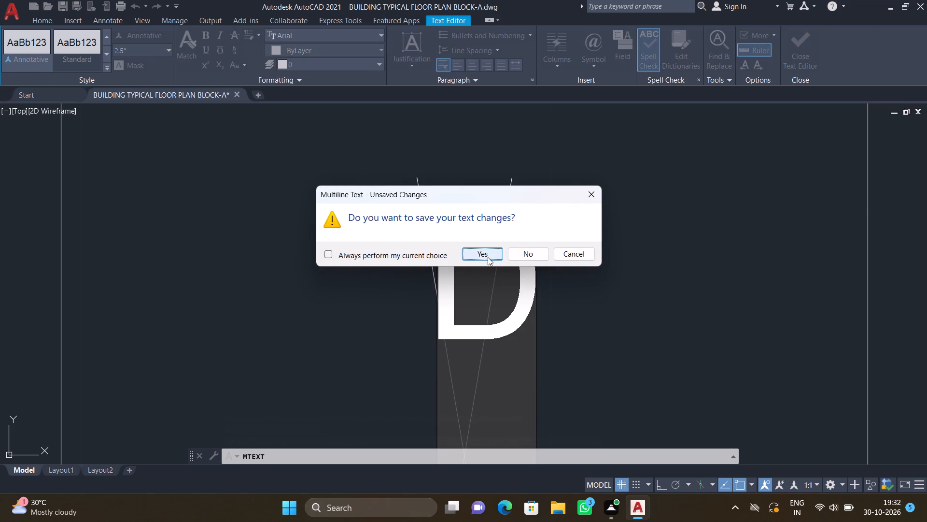
left_click(488, 257)
scroll(465, 230, "down", 1)
scroll(482, 214, "up", 2)
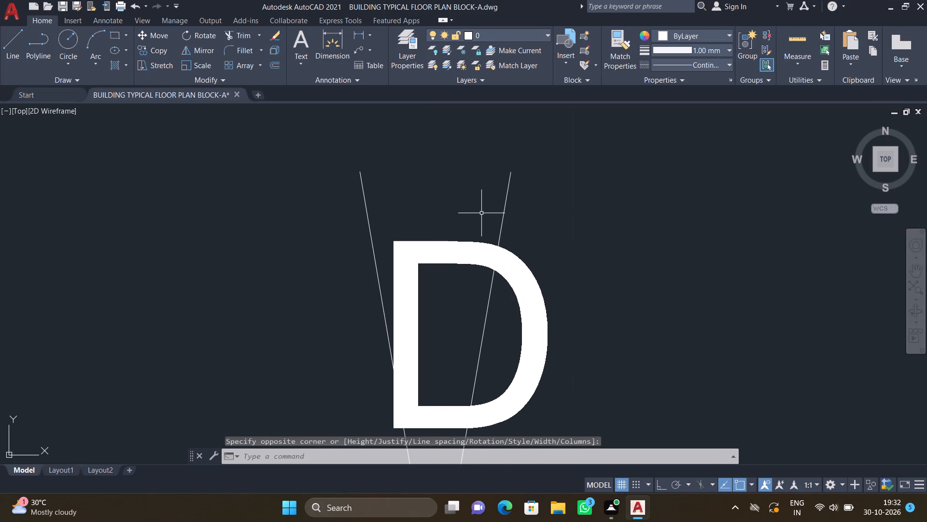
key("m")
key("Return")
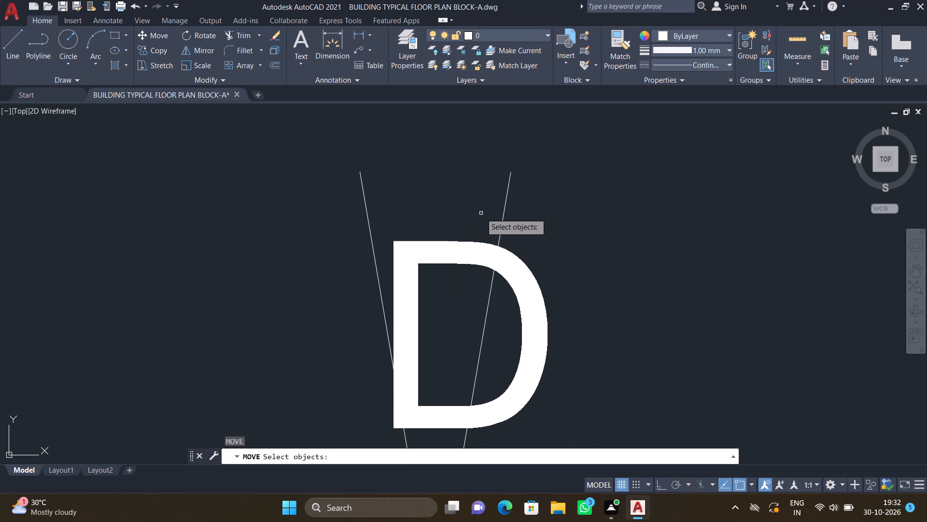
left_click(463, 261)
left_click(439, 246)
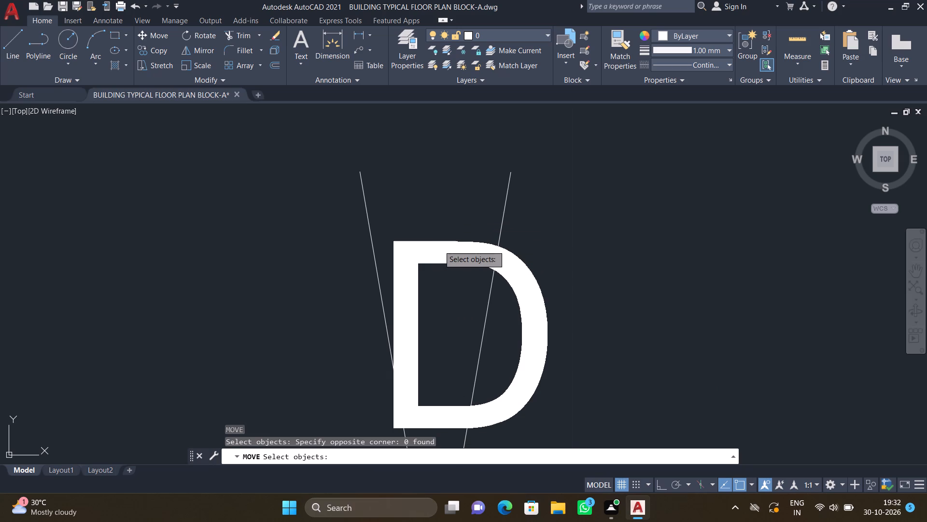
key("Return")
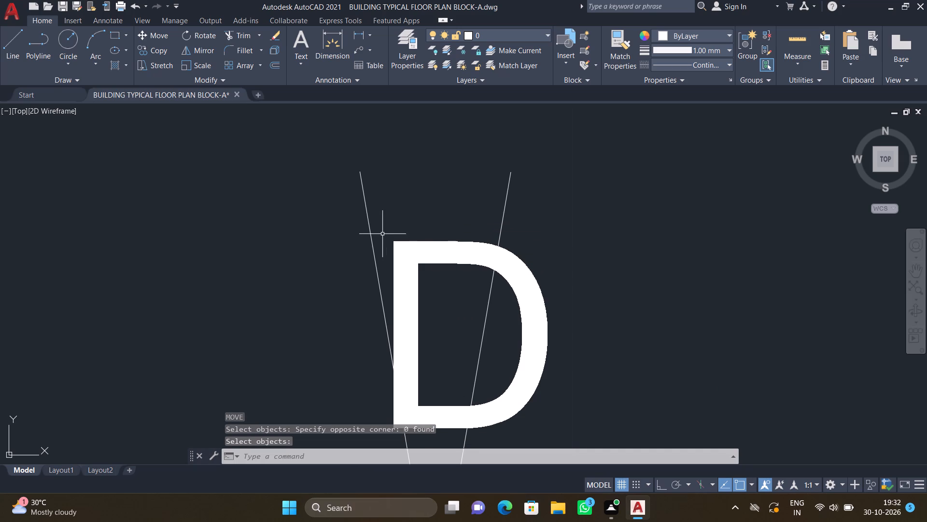
Move the upper duct's "D" label up about 1.8", further above the crossing of the dashed diagonals.
key("m")
key("Return")
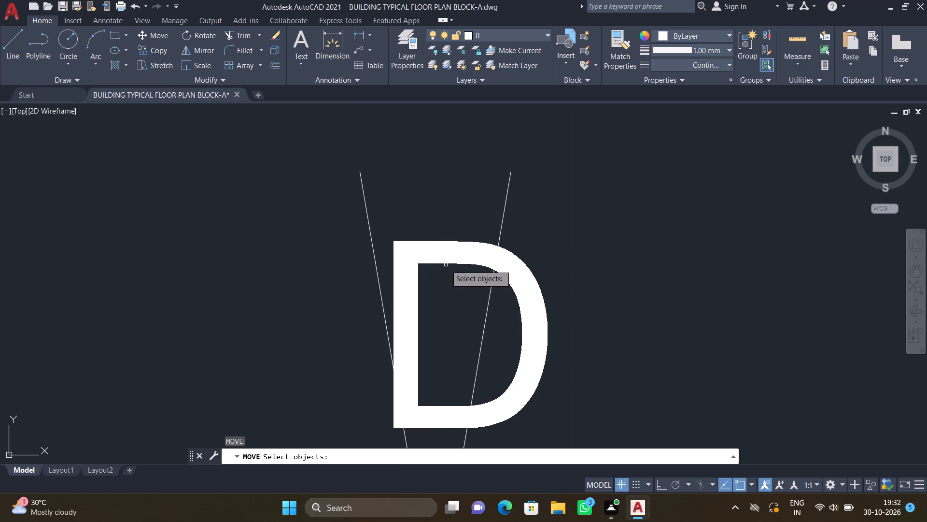
left_click(446, 262)
key("Return")
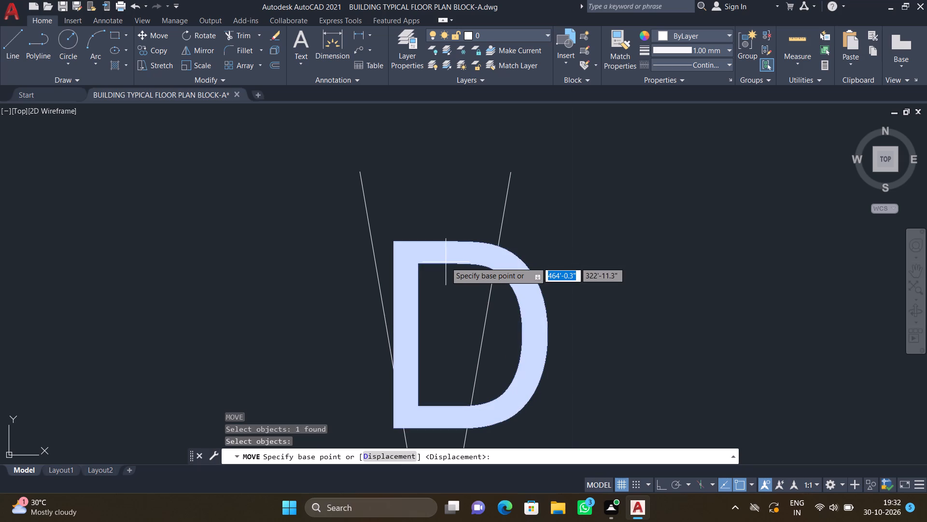
left_click(396, 244)
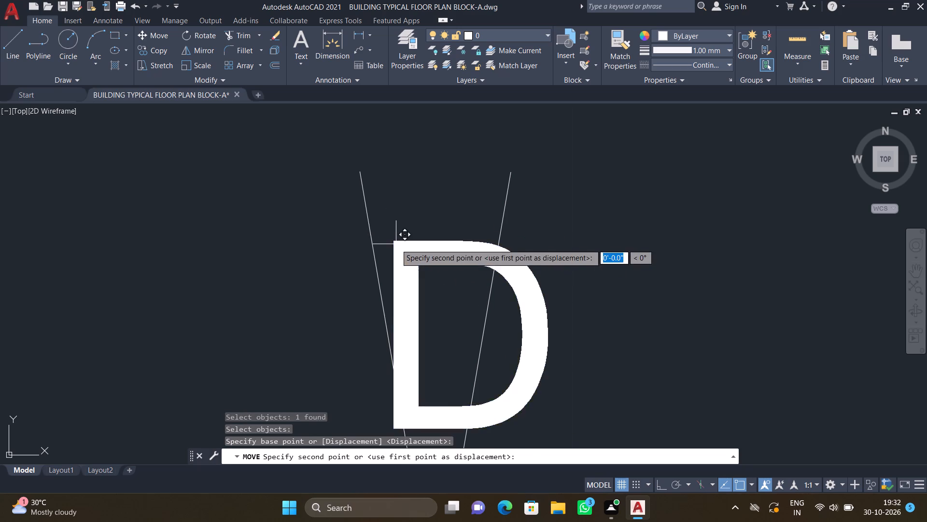
left_click(373, 90)
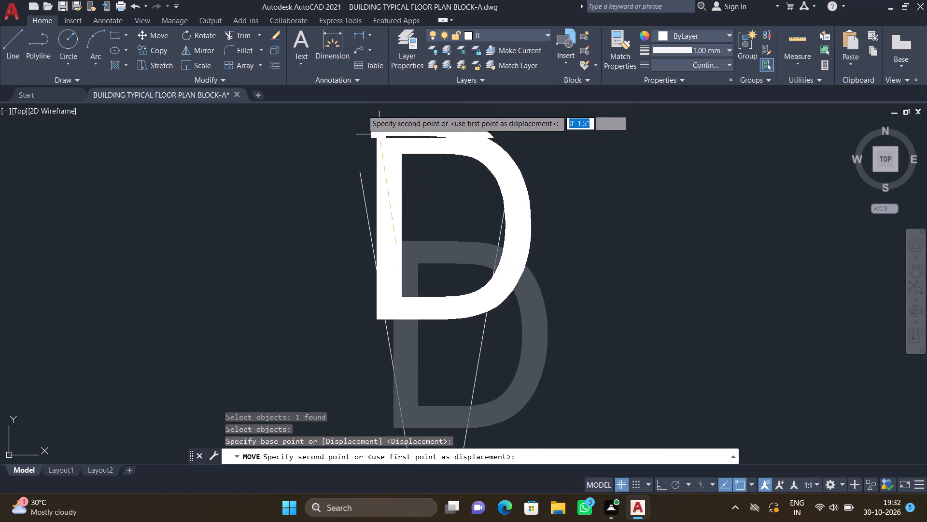
left_click(371, 103)
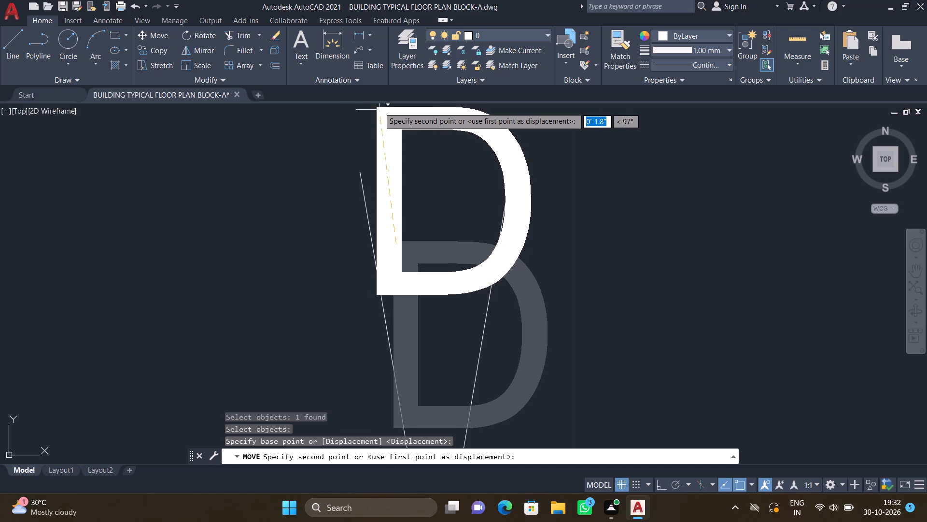
left_click(379, 107)
Add the multiline text "D" at 2.5" height just above the crossing of the lower duct's dashed diagonals, saving the text changes.
scroll(436, 215, "down", 4)
scroll(446, 265, "down", 4)
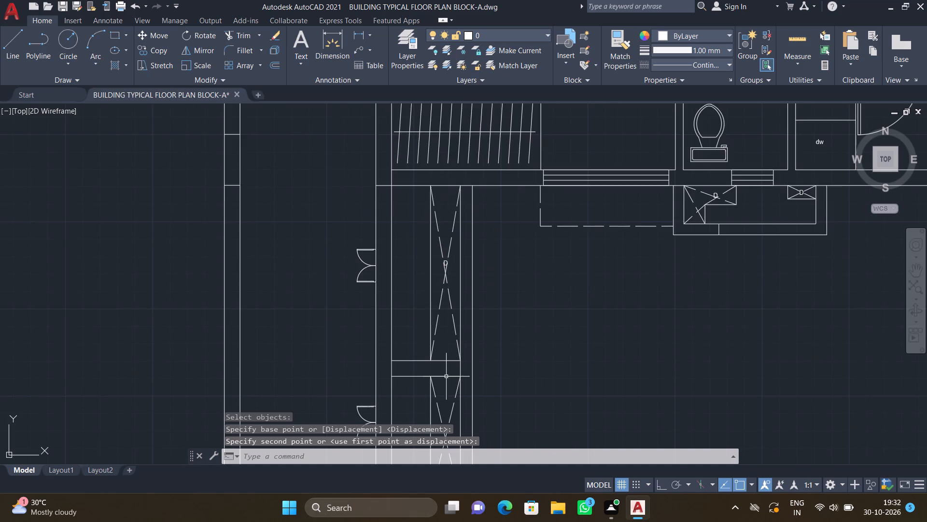
middle_click_drag(468, 316, 483, 258)
scroll(488, 275, "down", 1)
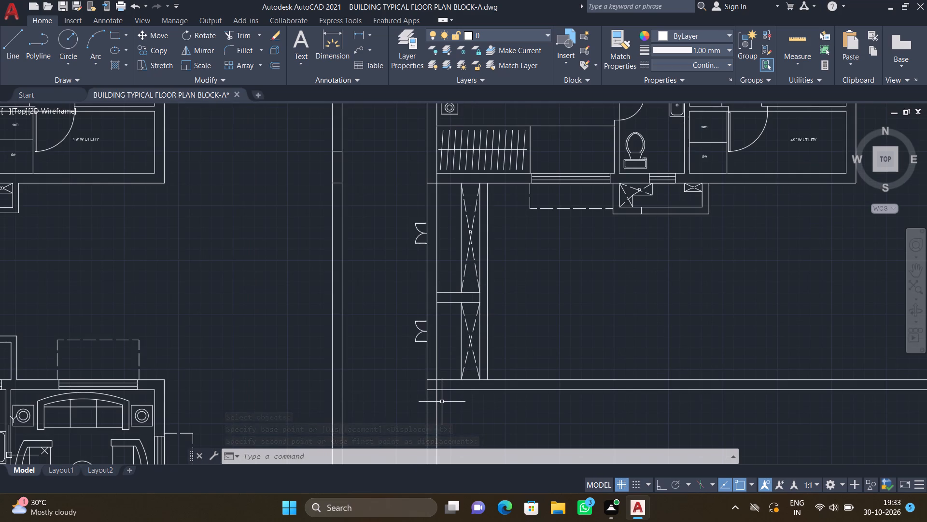
type("MT")
key("Return")
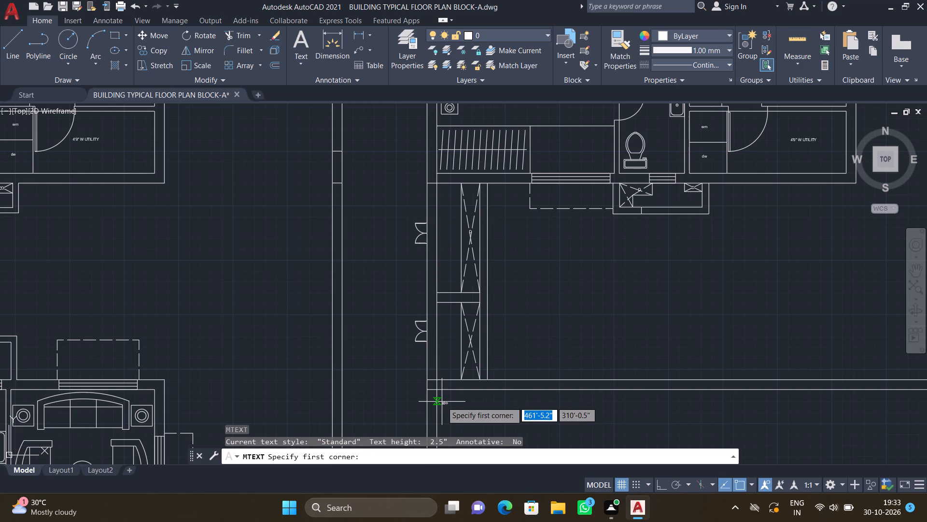
scroll(471, 368, "up", 3)
scroll(468, 235, "up", 1)
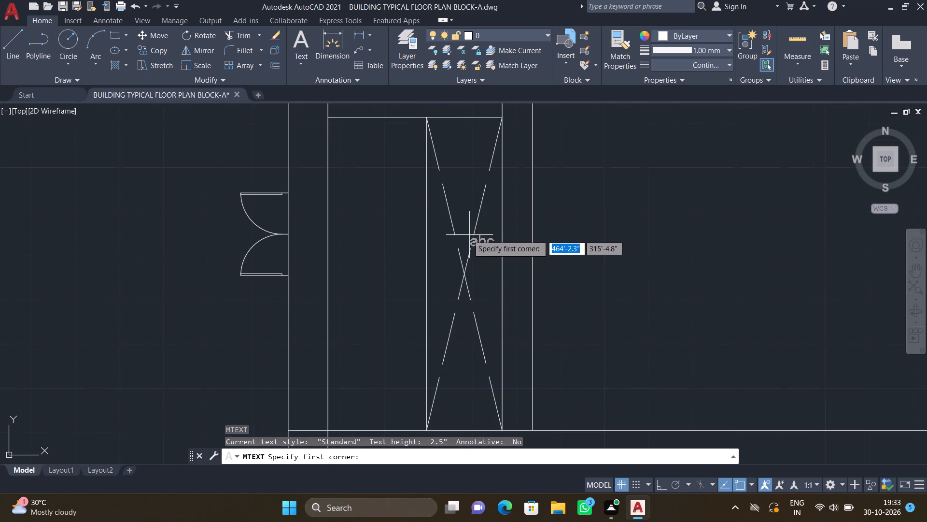
scroll(466, 235, "up", 2)
scroll(445, 299, "up", 2)
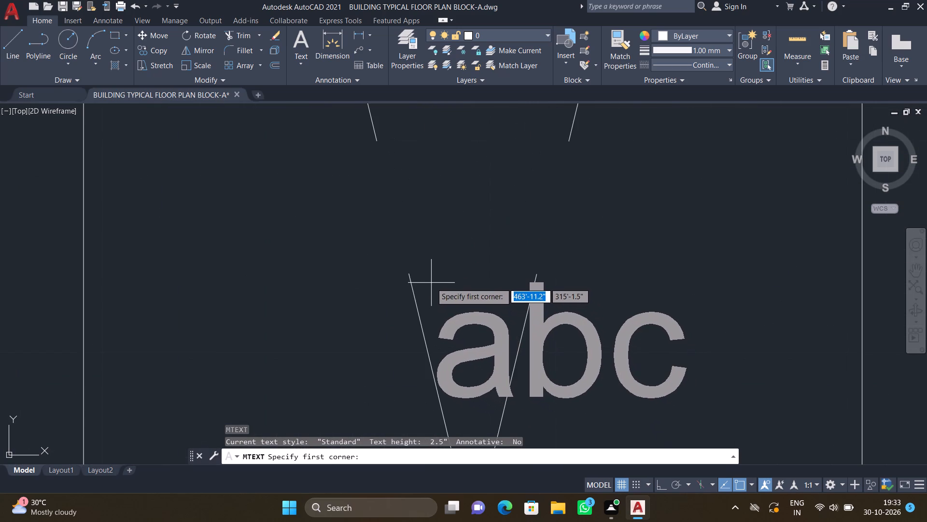
left_click(431, 283)
left_click(491, 338)
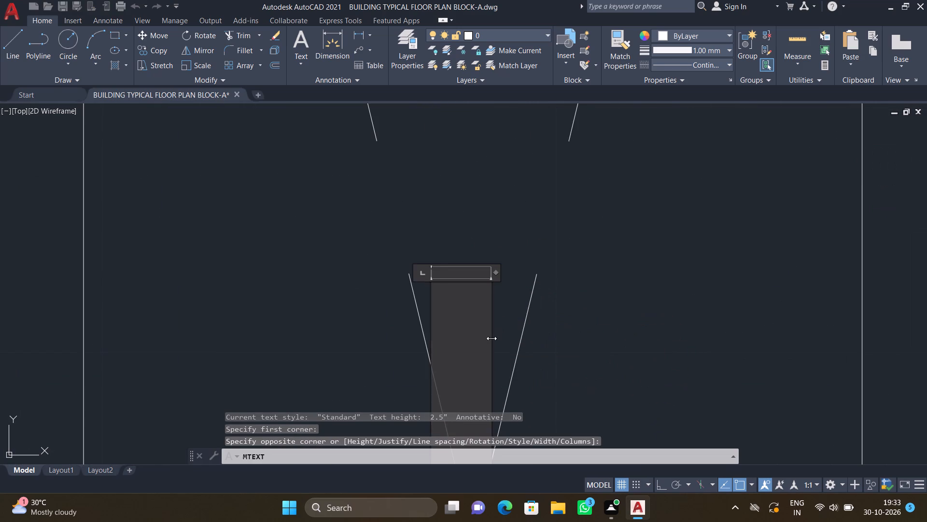
key("d")
key("Return")
key("Escape")
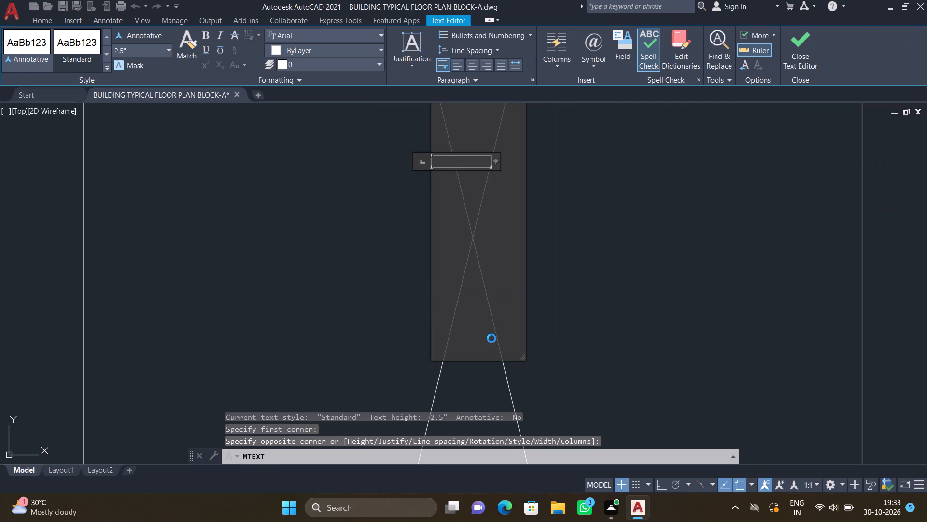
left_click(491, 257)
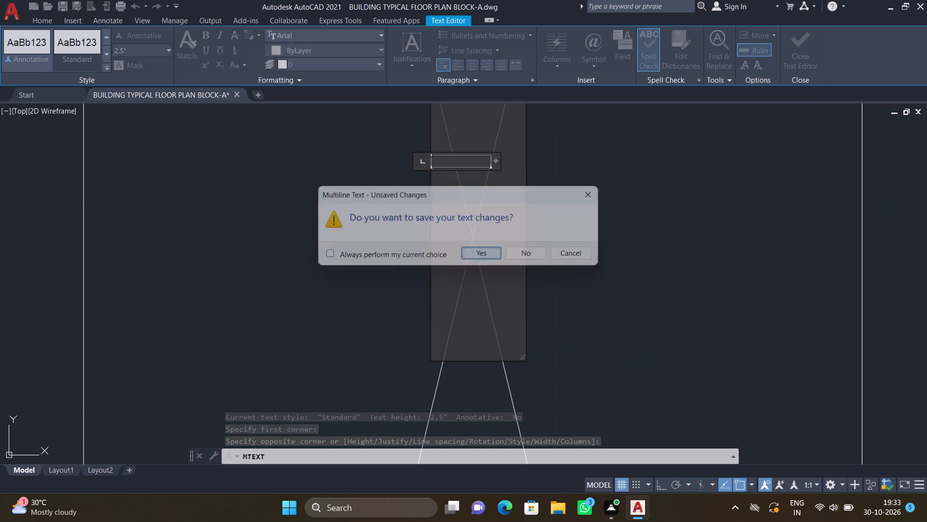
Add the multiline text "ELE-1" at 2.5" height in the upper compartment, between the double-door wall and the duct, saving the text changes.
scroll(490, 246, "down", 3)
scroll(478, 197, "down", 1)
scroll(481, 182, "up", 2)
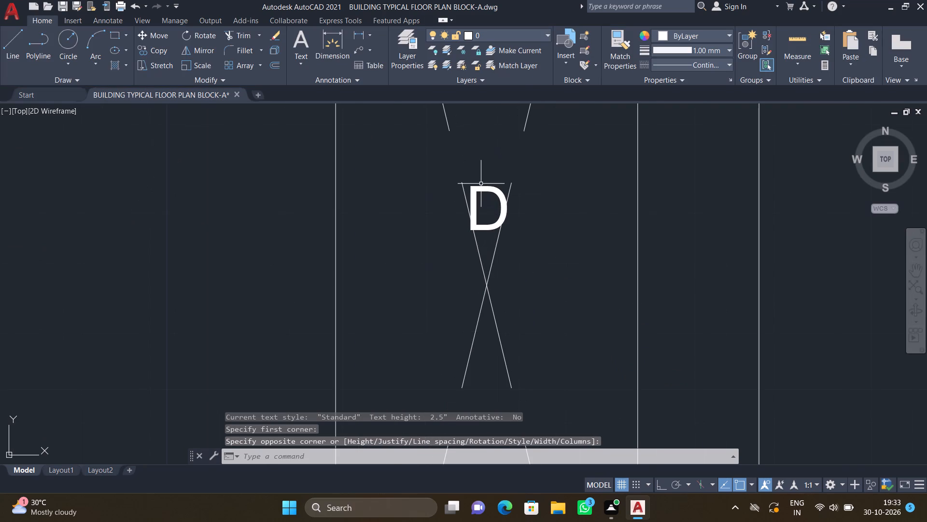
scroll(450, 195, "down", 4)
scroll(391, 171, "down", 3)
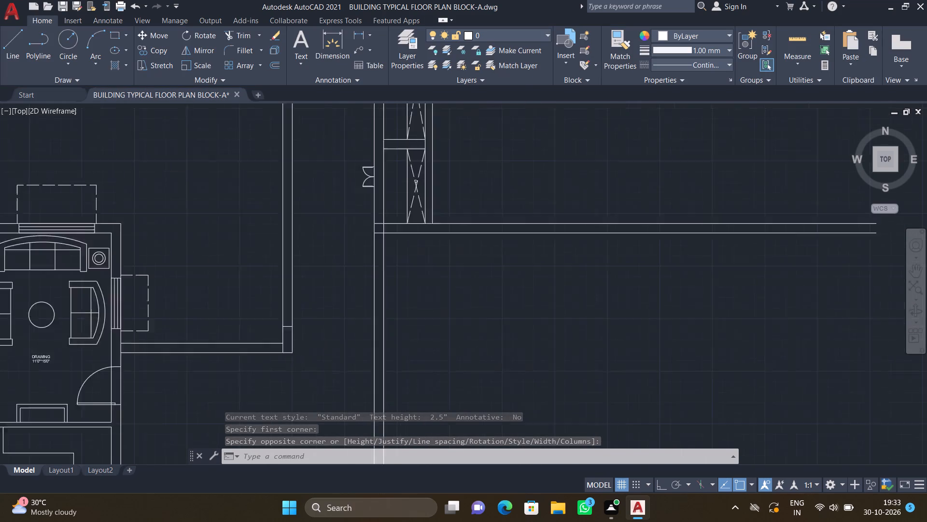
scroll(390, 116, "up", 2)
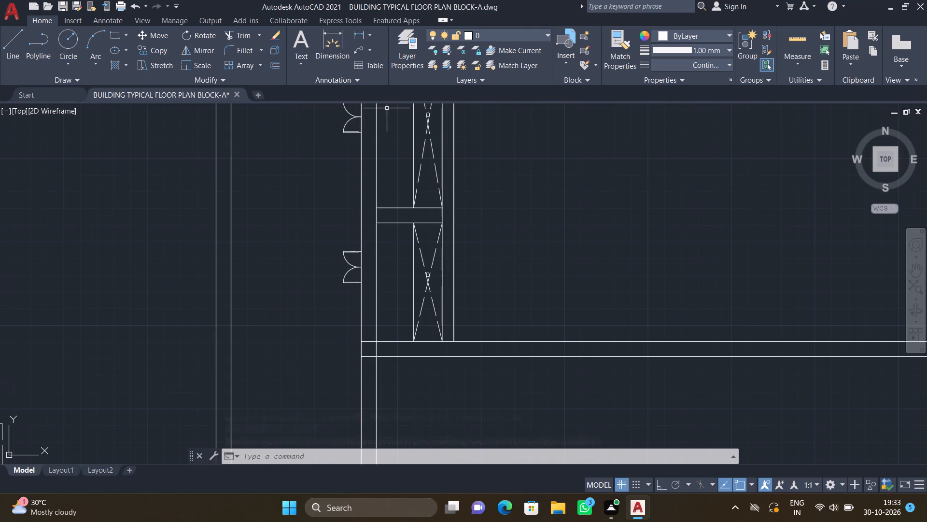
scroll(389, 117, "up", 3)
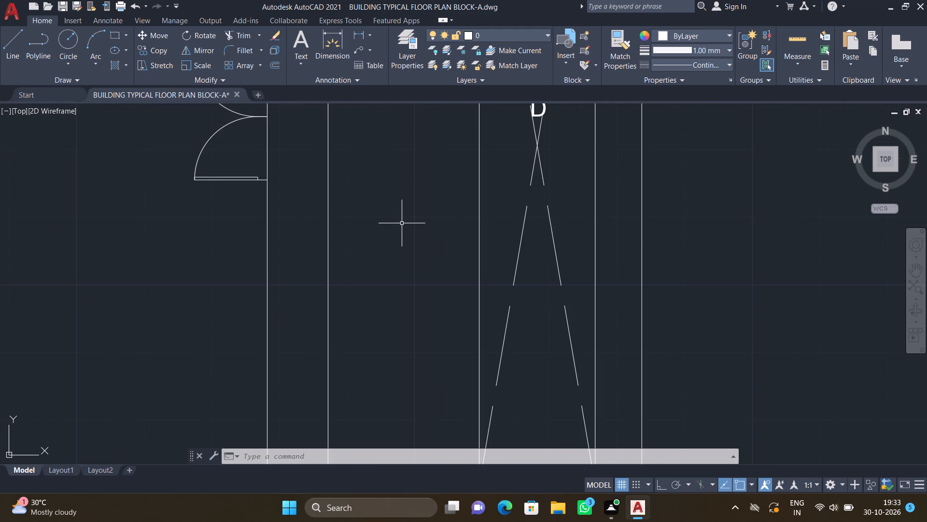
type("MT")
key("Return")
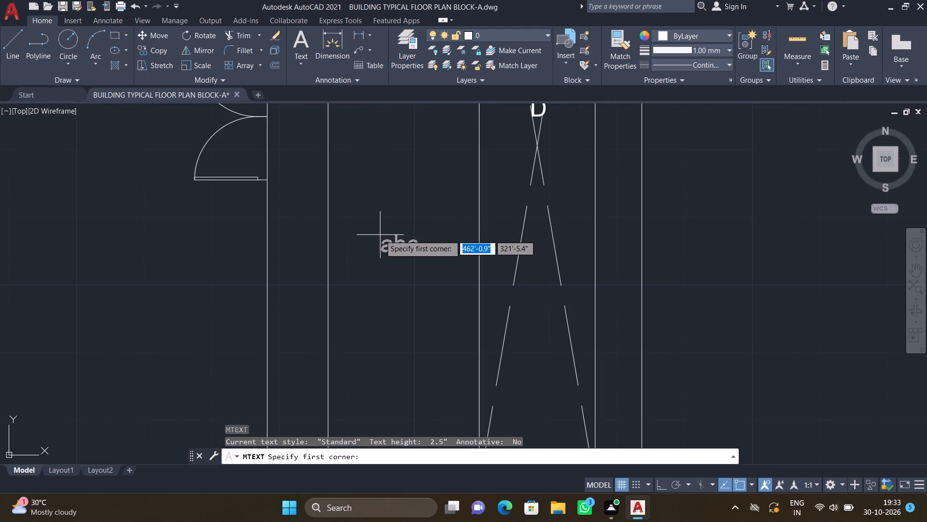
left_click_drag(351, 214, 354, 220)
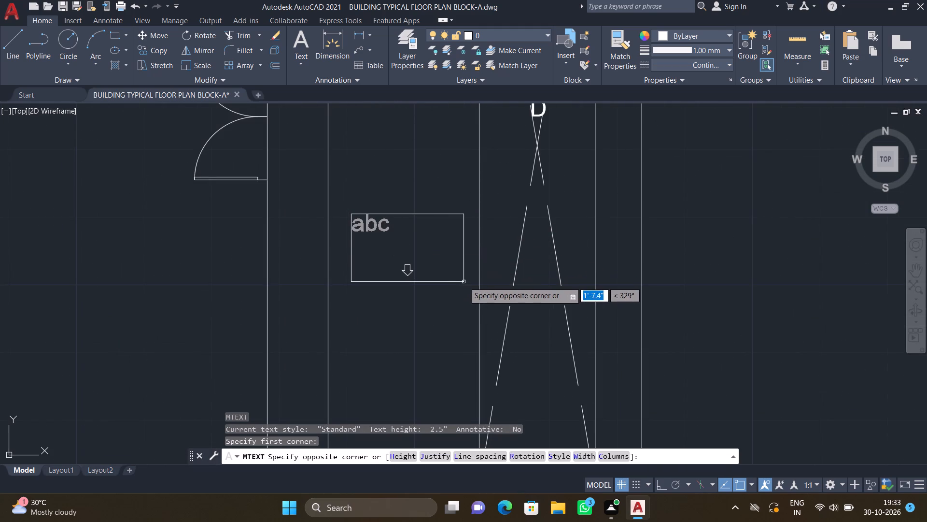
left_click(464, 282)
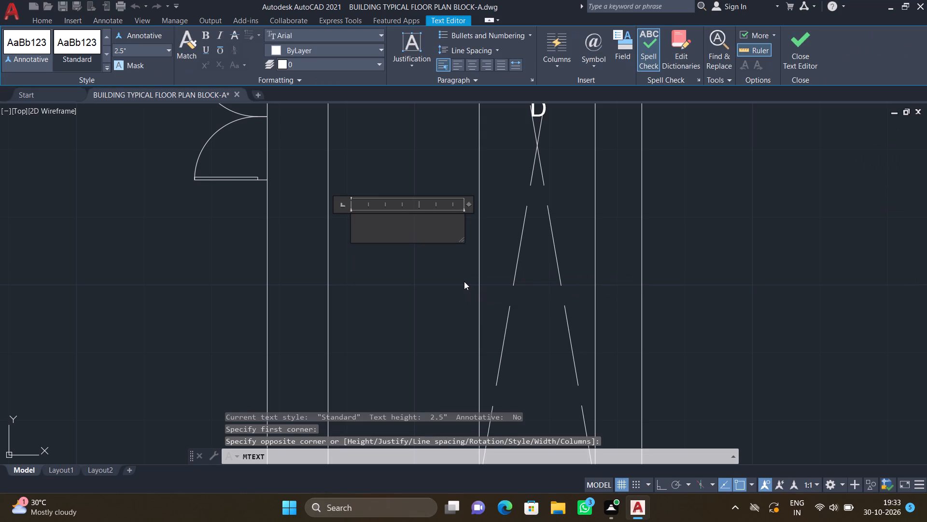
type("ELE")
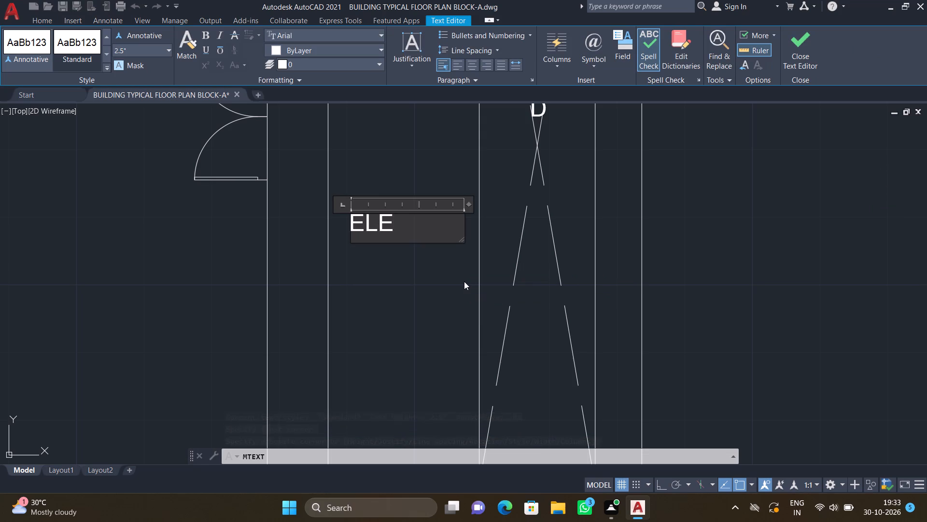
type("-1")
key("Return")
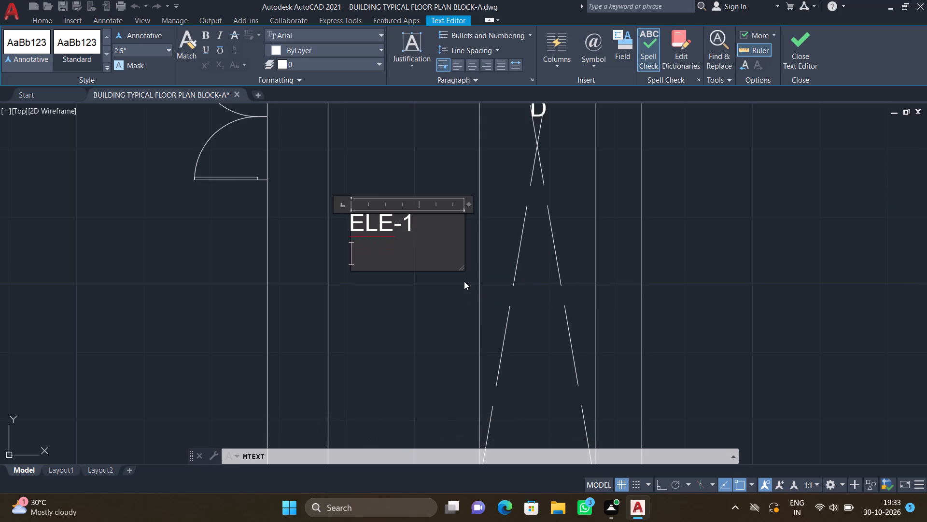
key("Escape")
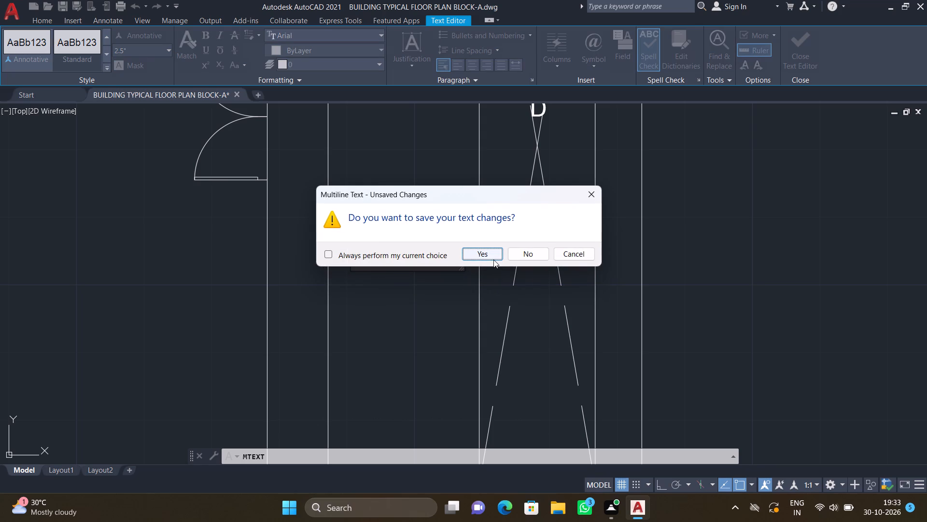
left_click(493, 260)
Turn Ortho on and rotate the "ELE-1" label by 90° so it reads vertically.
scroll(409, 333, "down", 2)
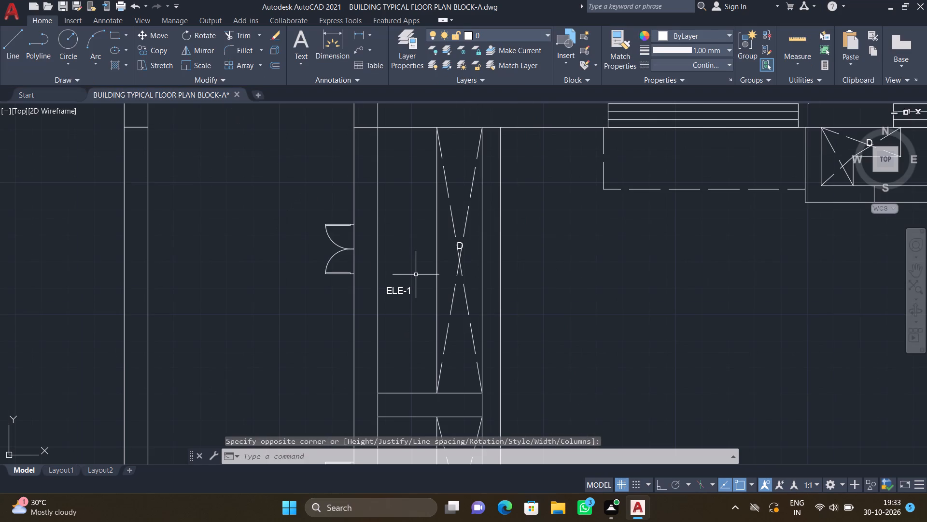
key("F8")
type("RO")
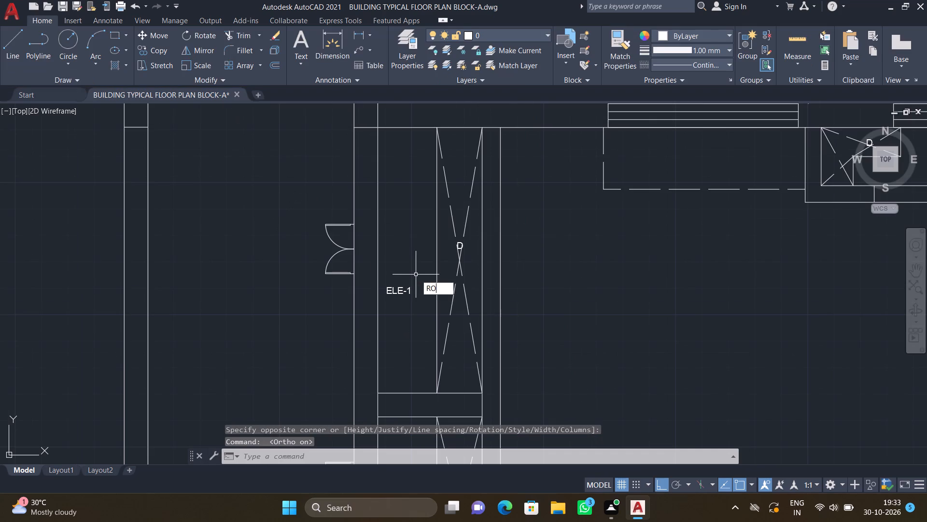
key("Return")
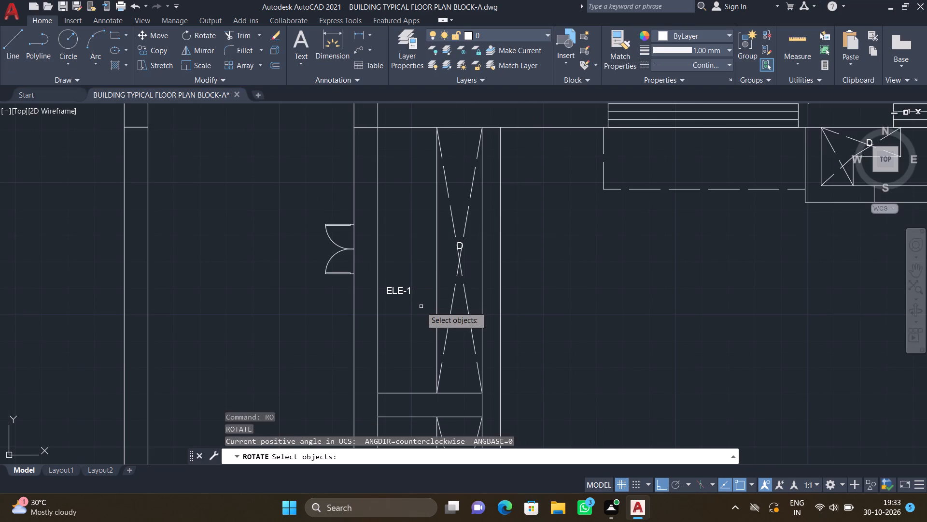
scroll(407, 300, "up", 1)
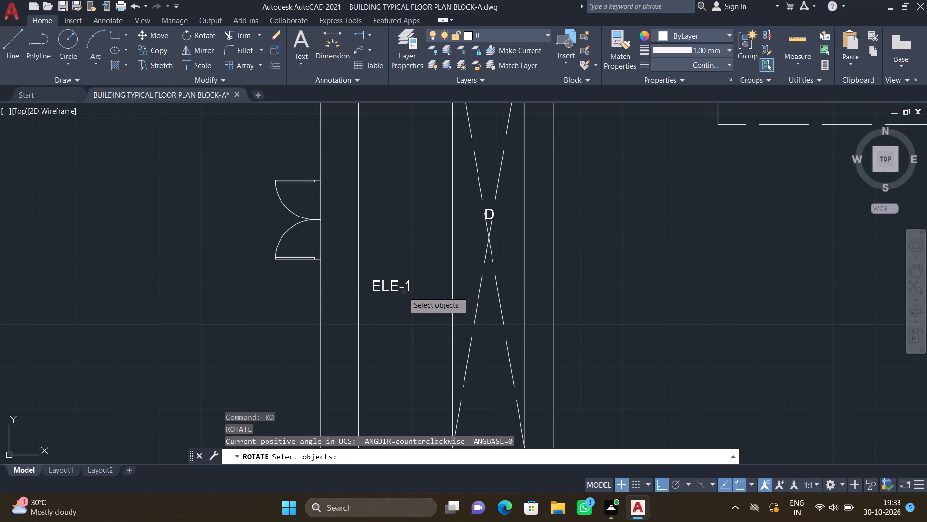
scroll(390, 268, "up", 1)
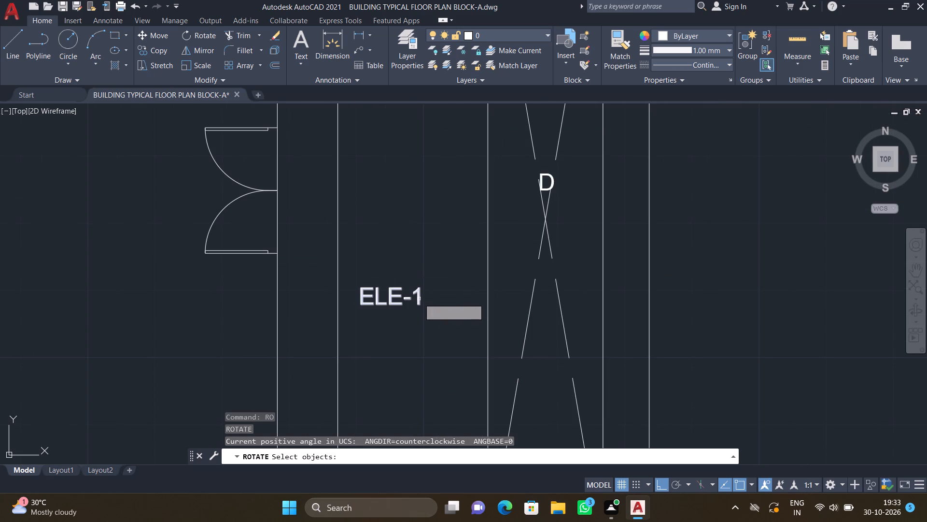
left_click(417, 295)
key("Return")
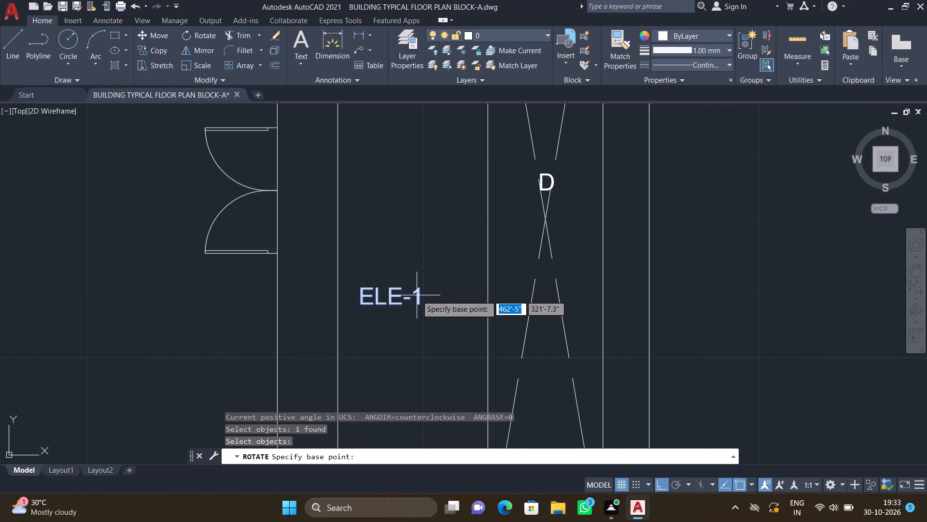
left_click(378, 297)
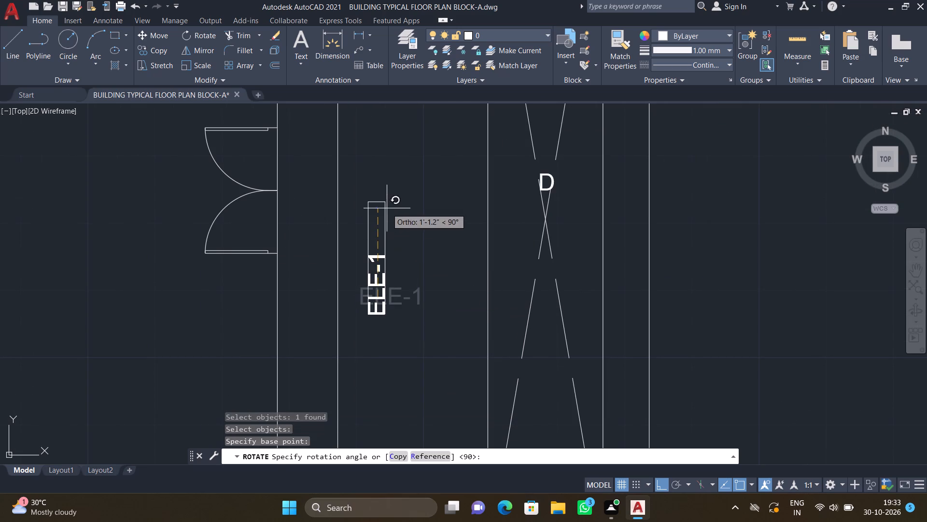
left_click(387, 208)
Move the vertical "ELE-1" label about 1'-2" diagonally up and right with Ortho off, towards the middle of the upper compartment.
key("m")
key("Return")
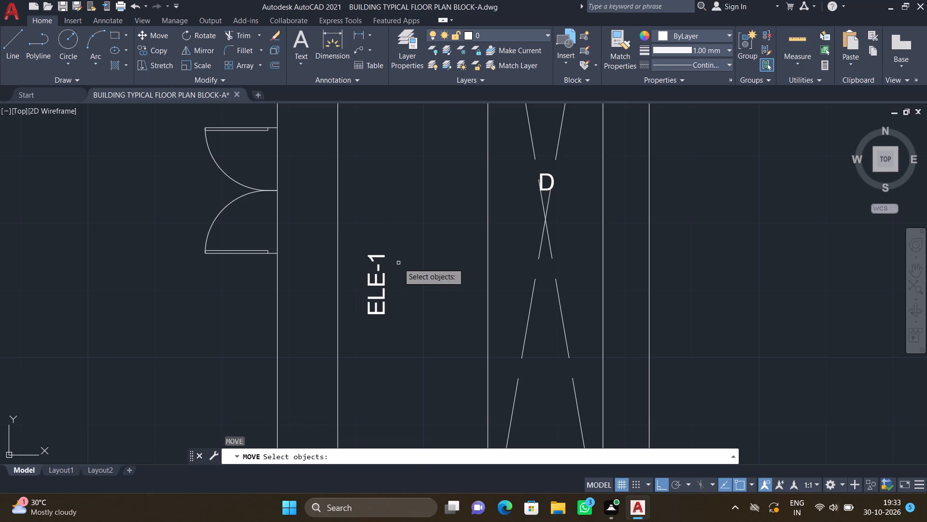
left_click(375, 310)
key("Return")
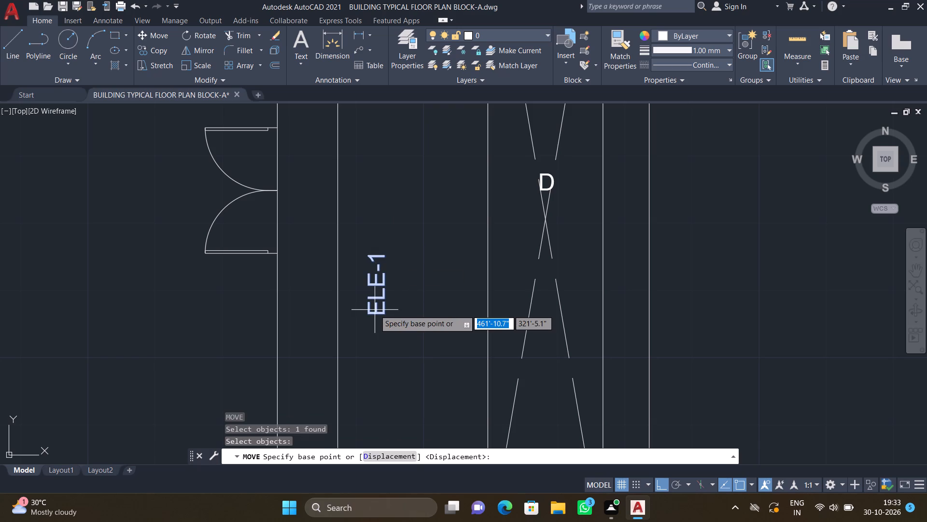
left_click(368, 313)
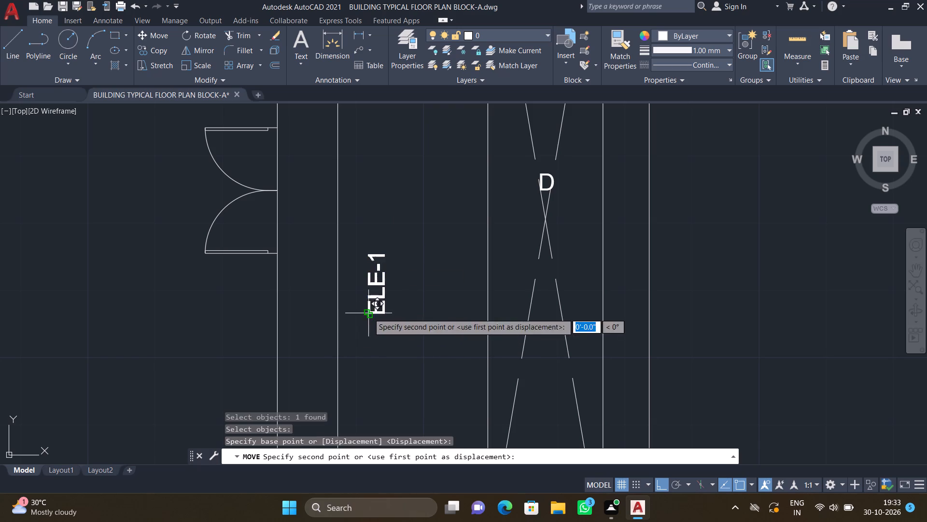
scroll(415, 285, "up", 2)
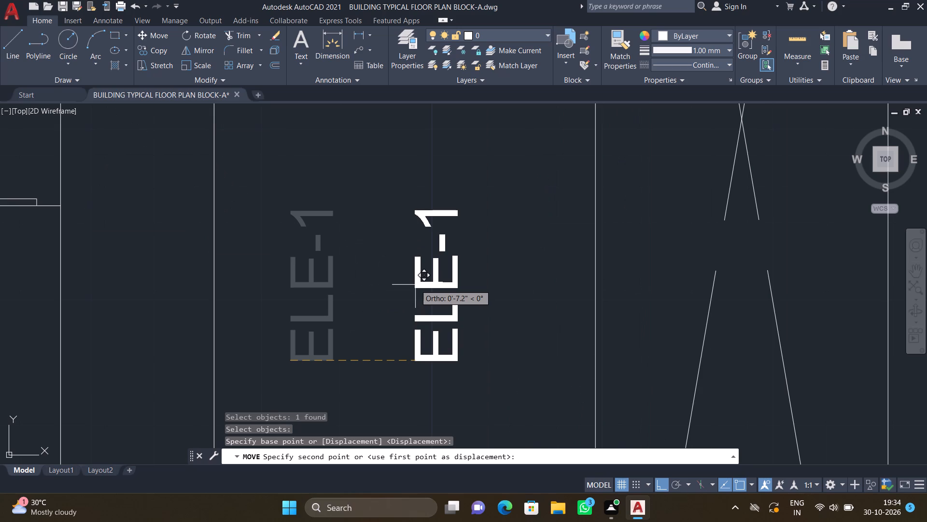
key("F8")
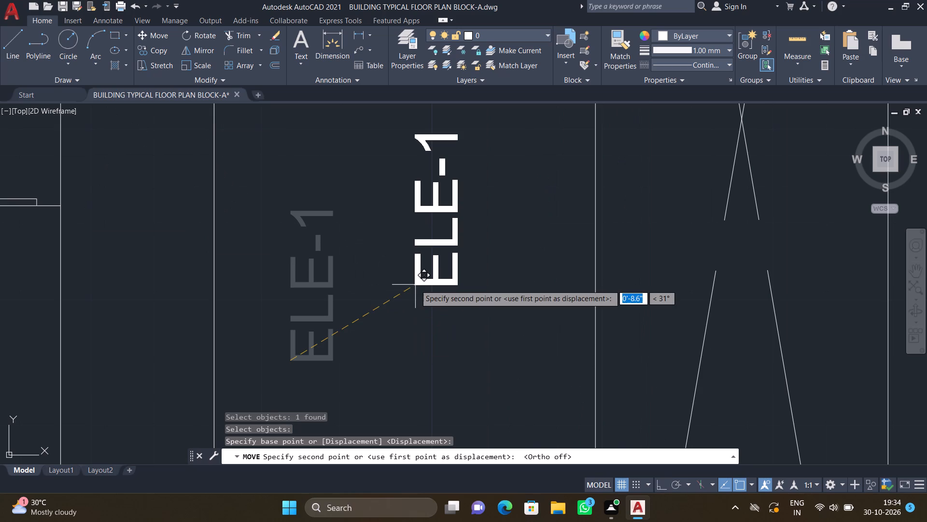
scroll(415, 285, "down", 2)
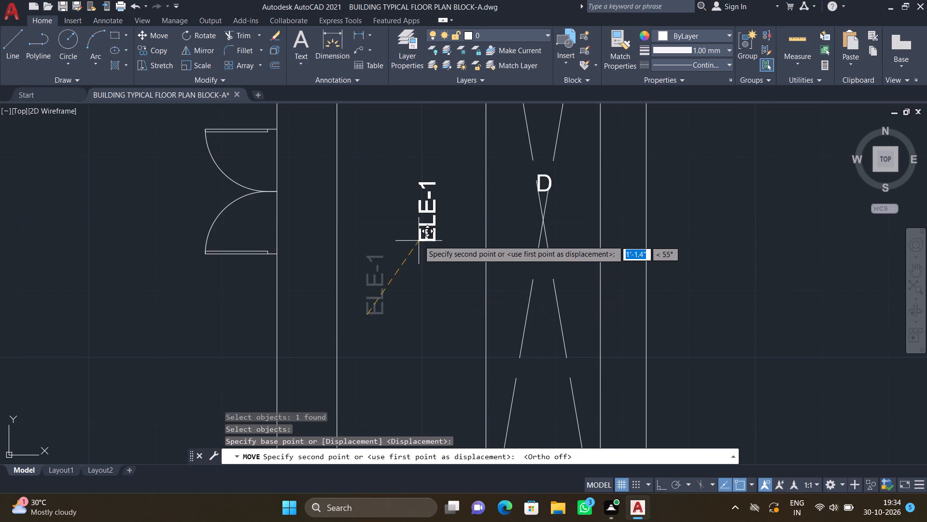
left_click(423, 239)
Add the multiline text "COMM-1" at 2.5" height in the lower compartment, between the double-door wall and the duct, saving the text changes.
scroll(421, 250, "down", 4)
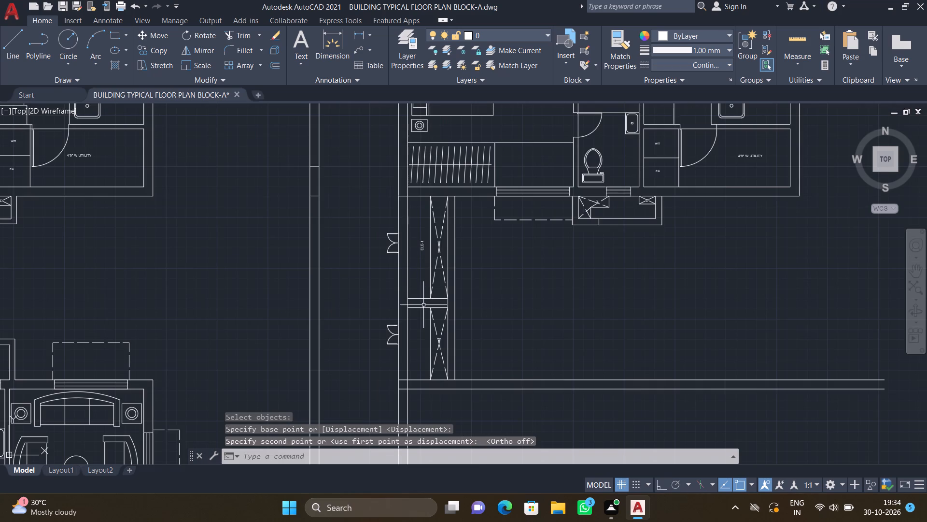
scroll(414, 365, "up", 3)
type("MT")
key("Return")
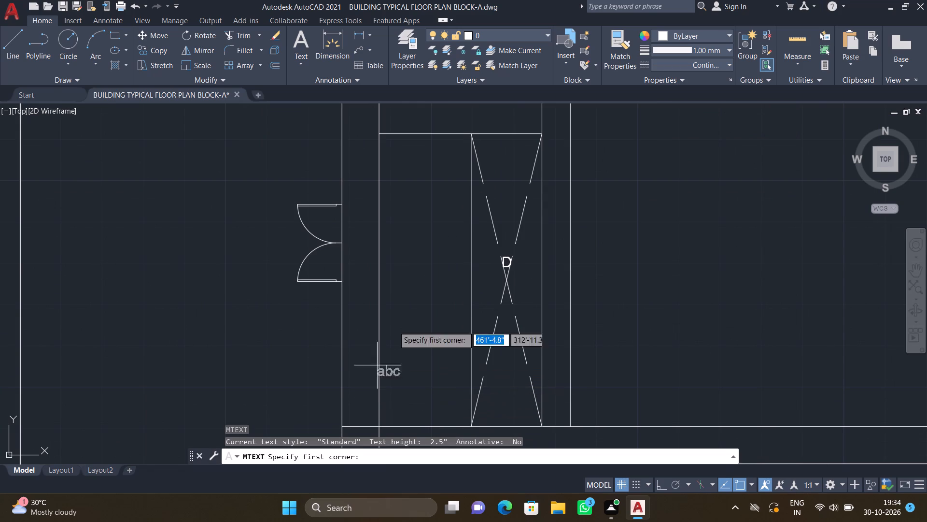
scroll(401, 262, "up", 1)
left_click_drag(387, 248, 393, 258)
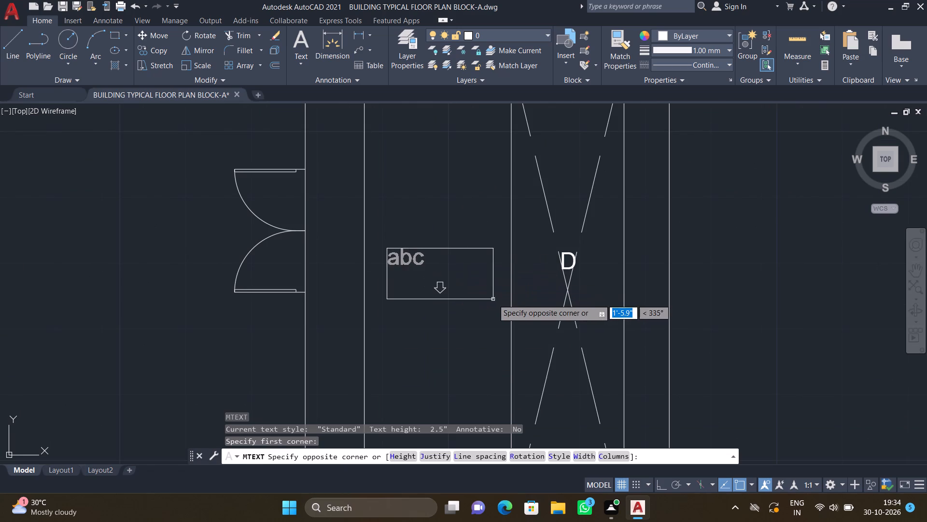
left_click(492, 300)
type("COMM")
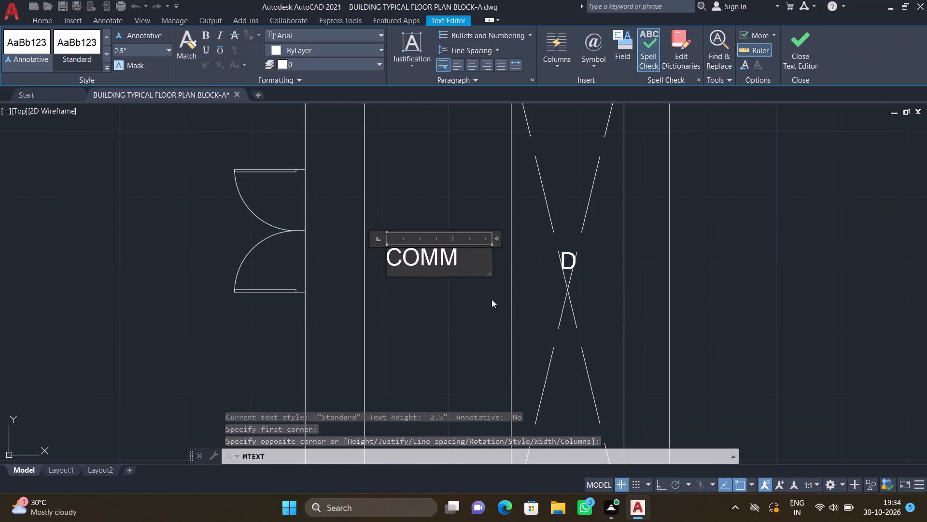
type("-1")
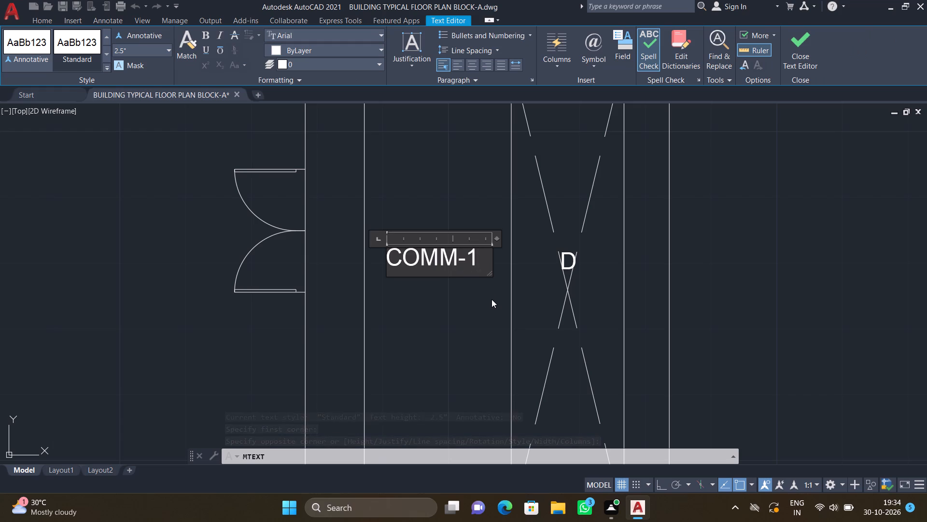
key("Return")
key("Escape")
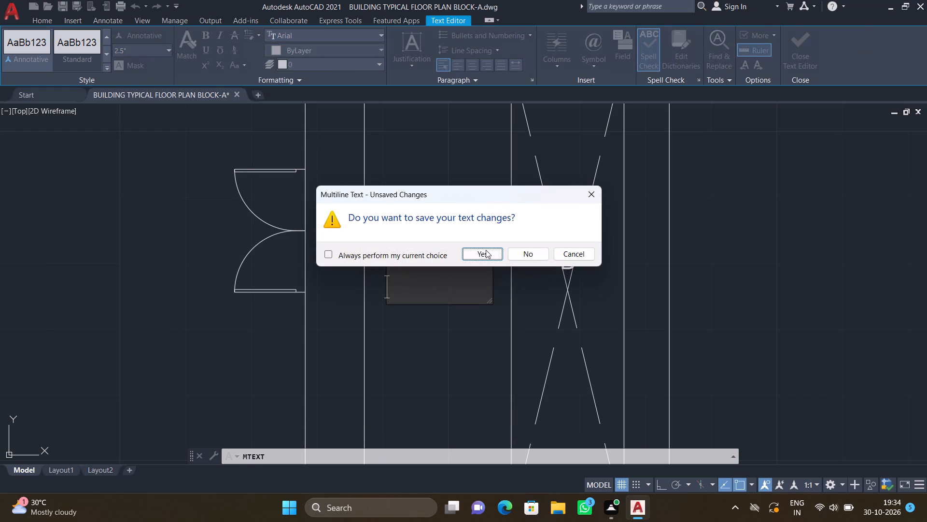
left_click(486, 250)
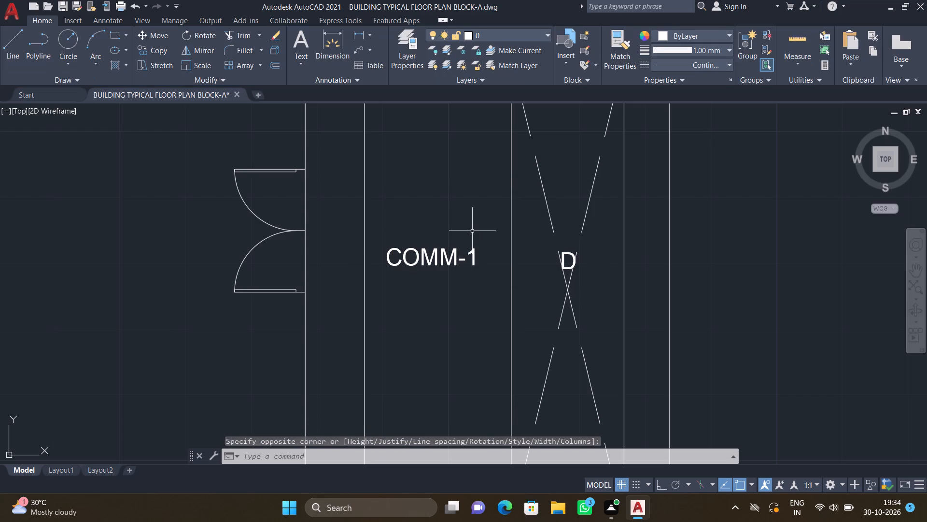
Turn Ortho on and rotate the "COMM-1" label by 90° so it reads vertically.
type("RO")
key("Return")
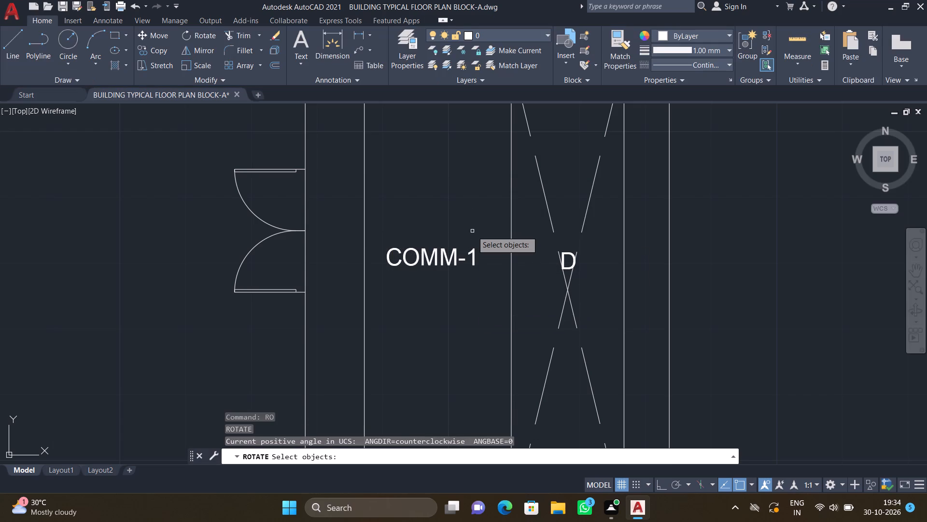
key("F8")
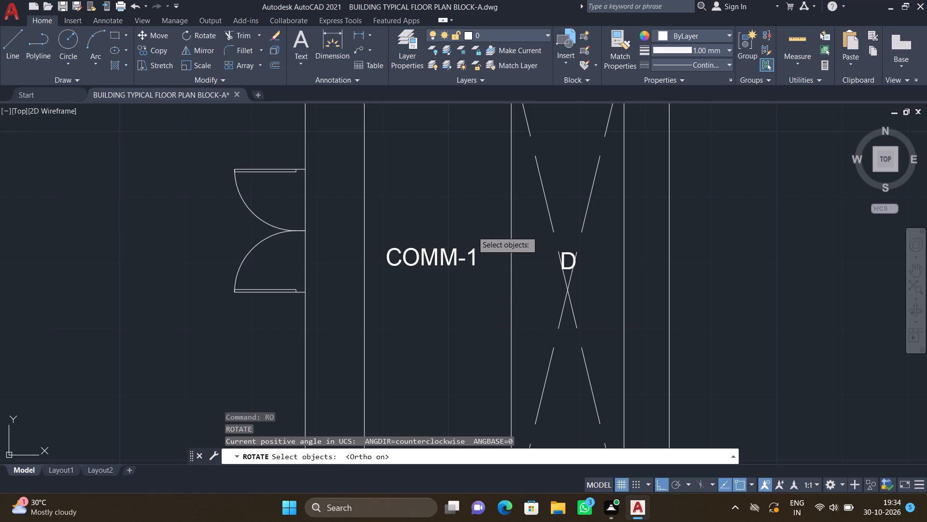
left_click(473, 264)
key("Return")
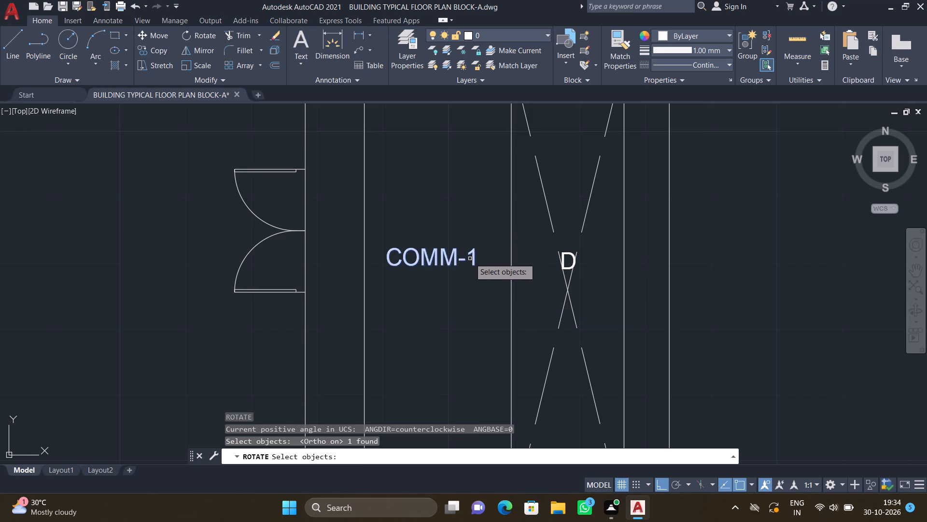
left_click(424, 250)
left_click(419, 201)
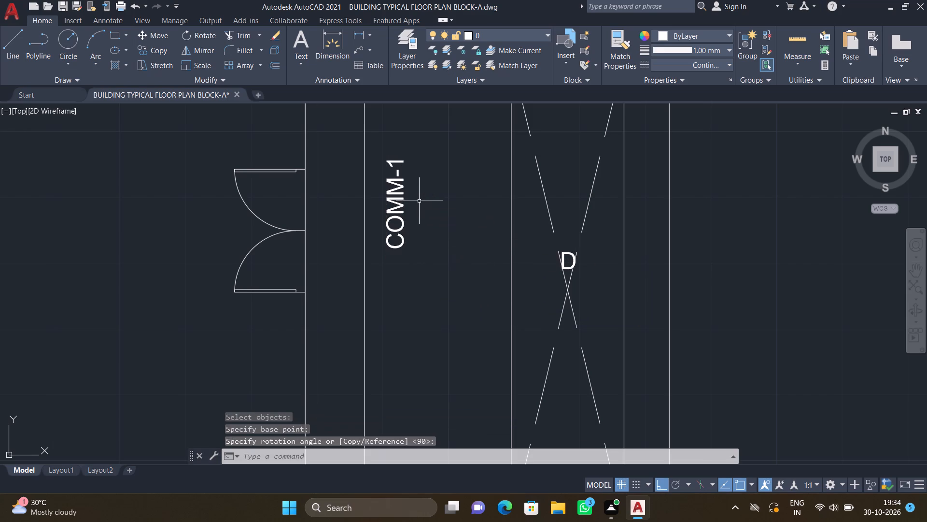
Turn Ortho off and move the "COMM-1" label about 9.5" diagonally down and right, towards the middle of the lower compartment.
key("m")
key("Return")
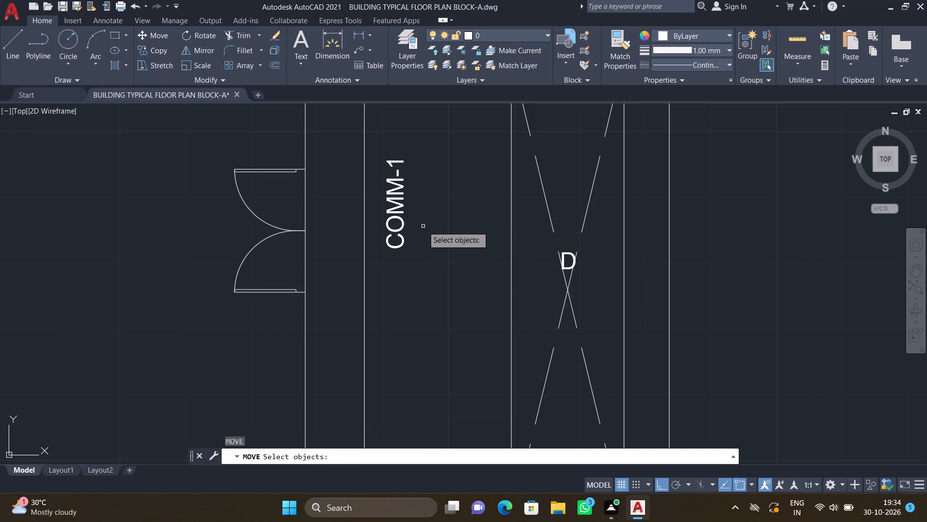
key("F8")
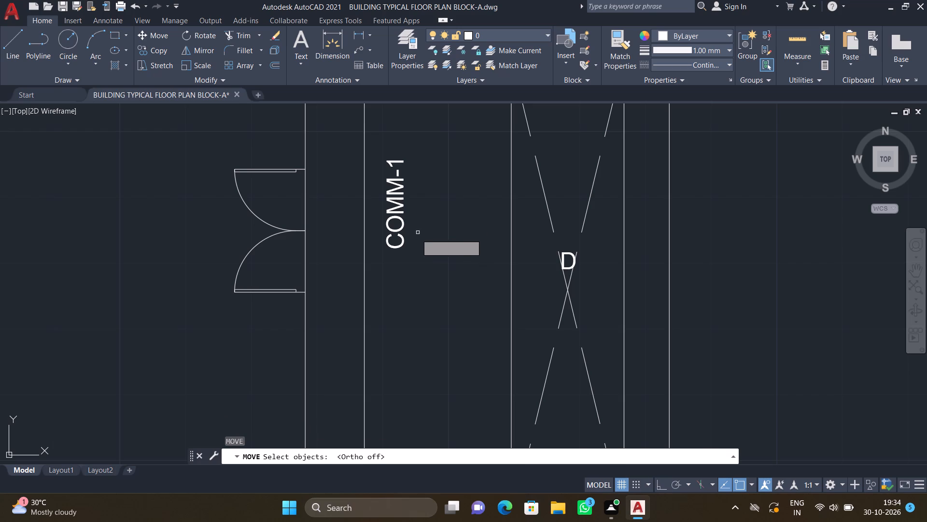
left_click(401, 243)
key("Return")
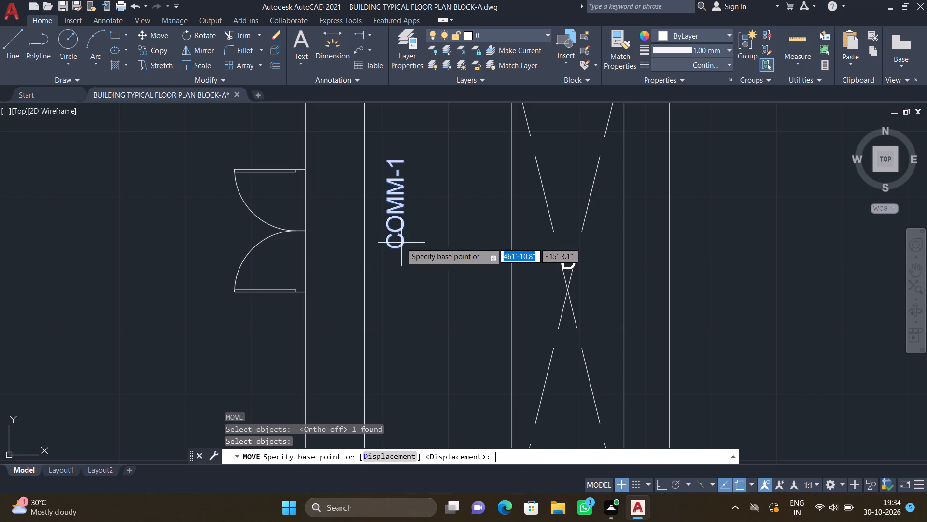
left_click_drag(392, 247, 400, 252)
left_click(432, 291)
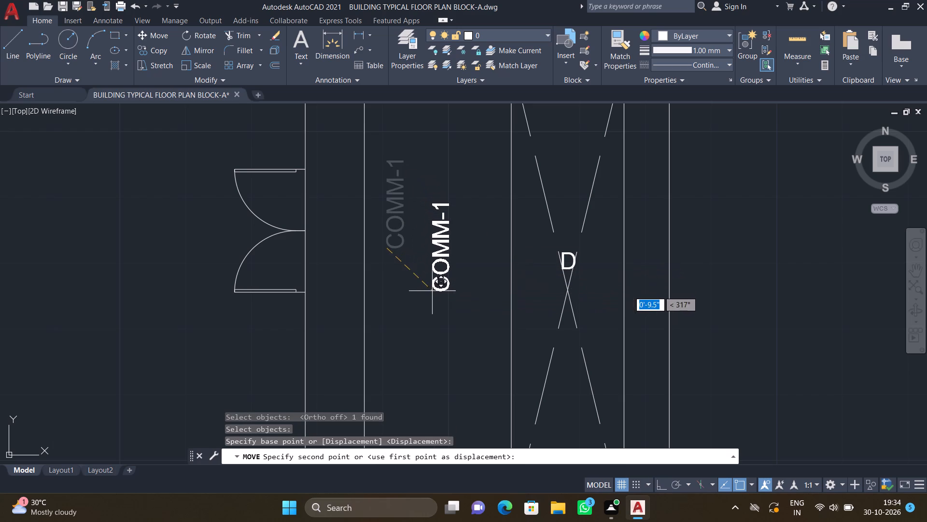
Offset the inner line of the long vertical corridor wall below the shaft strip by 10'6" to the right.
scroll(457, 290, "down", 3)
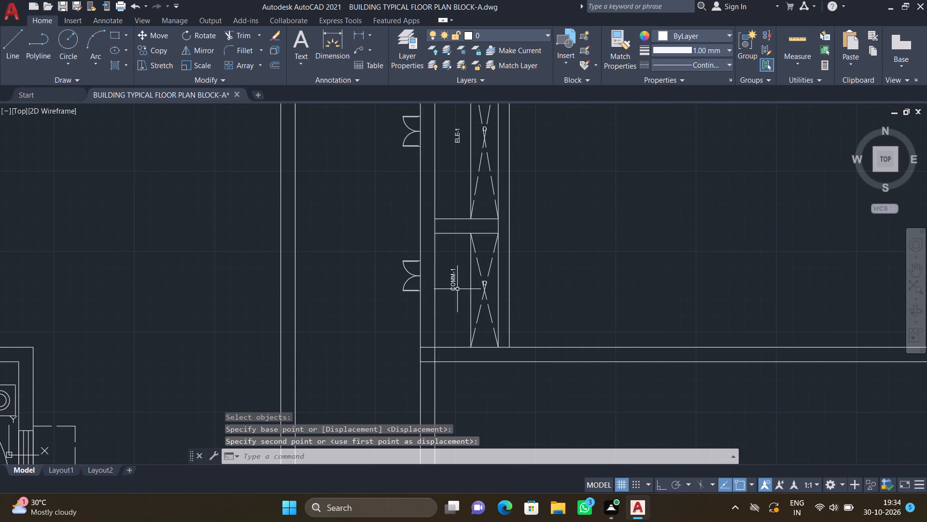
scroll(469, 290, "down", 2)
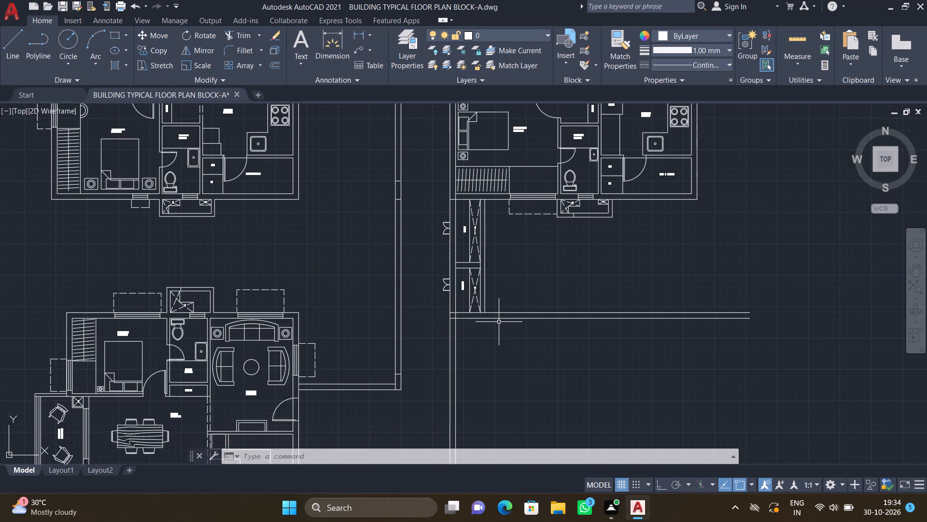
scroll(508, 331, "down", 3)
scroll(522, 355, "up", 1)
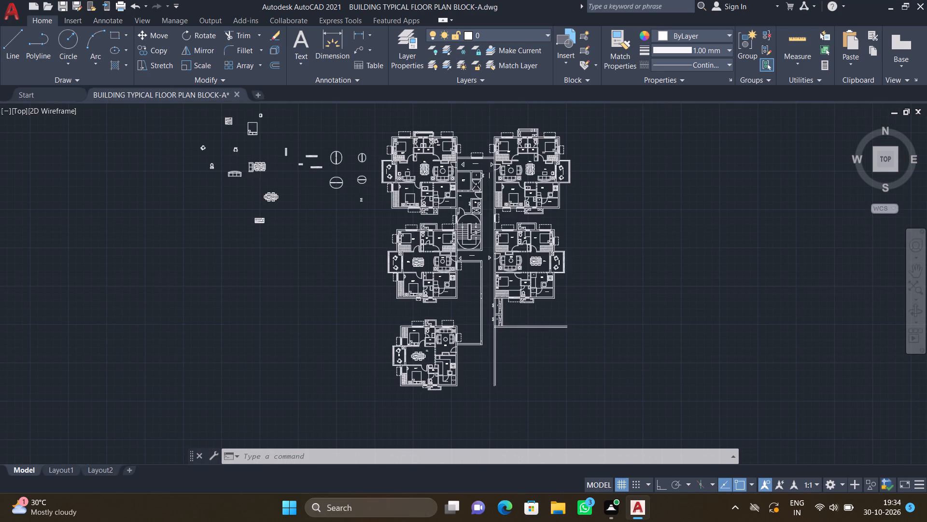
scroll(522, 355, "down", 2)
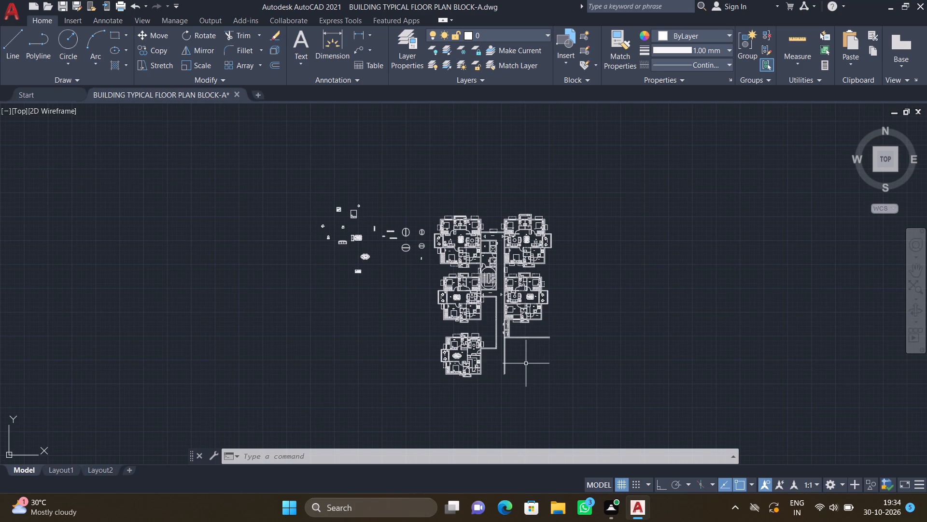
scroll(498, 343, "up", 2)
scroll(536, 349, "up", 2)
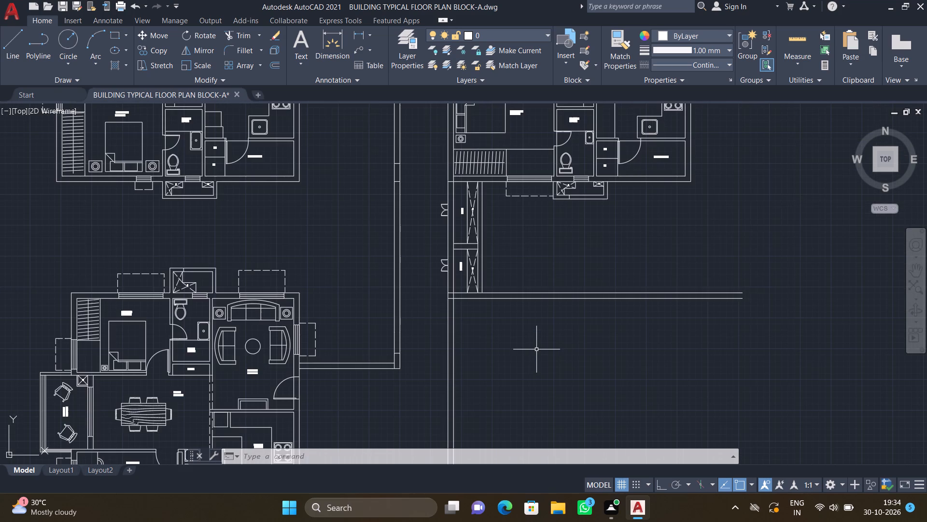
key("o")
key("Return")
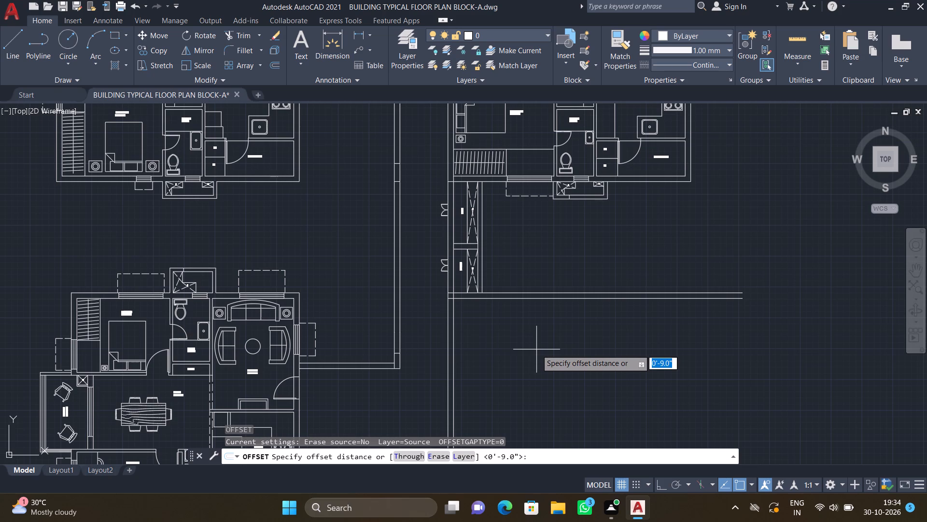
type("10'")
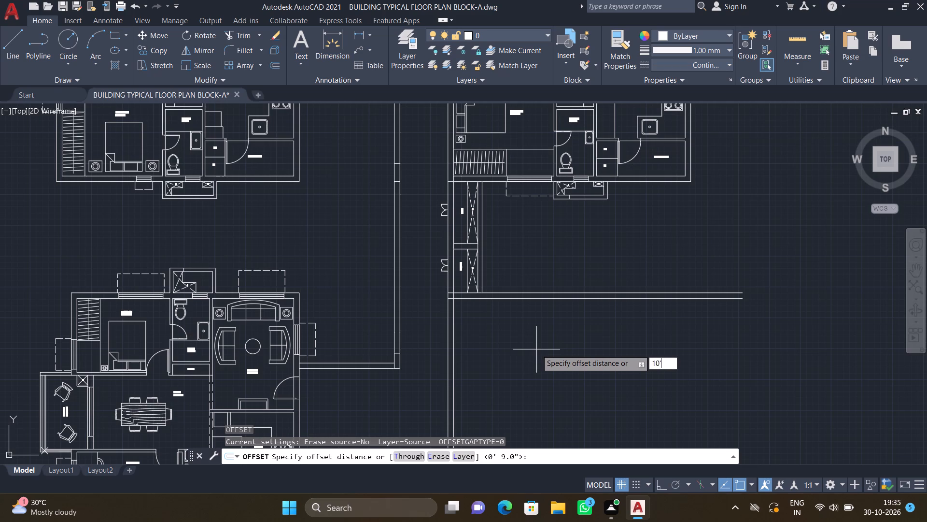
type("6\"")
key("Return")
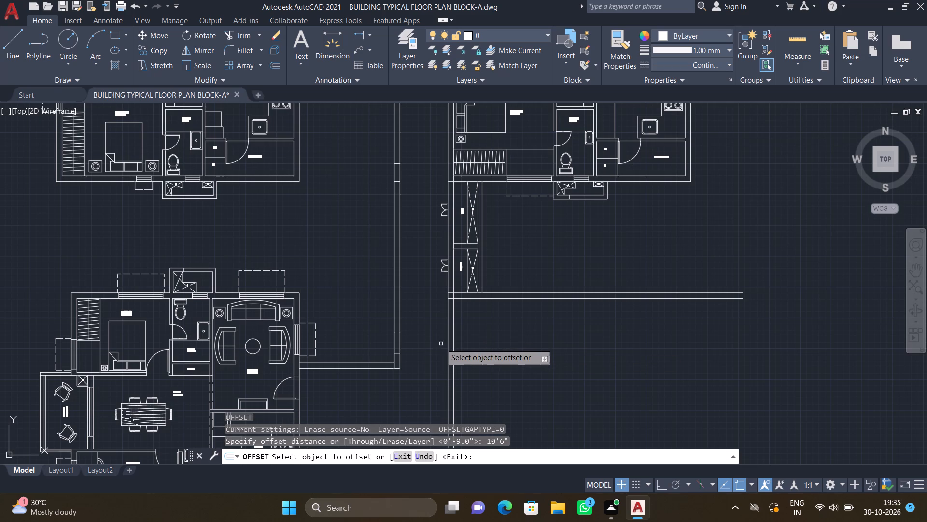
scroll(454, 340, "up", 1)
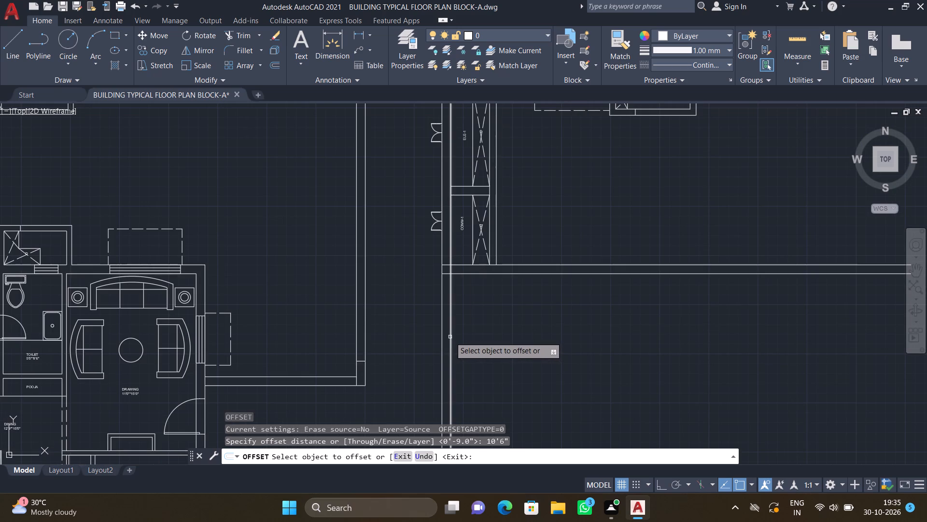
left_click(450, 337)
left_click(610, 355)
key("Return")
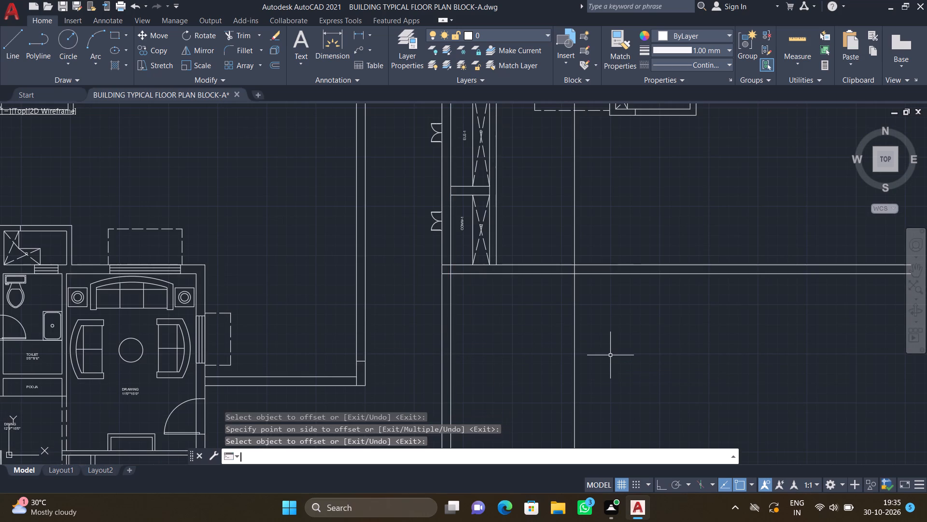
Trim away the part of the new offset line that extends above the horizontal double wall line below the shafts.
type("TR")
key("Return")
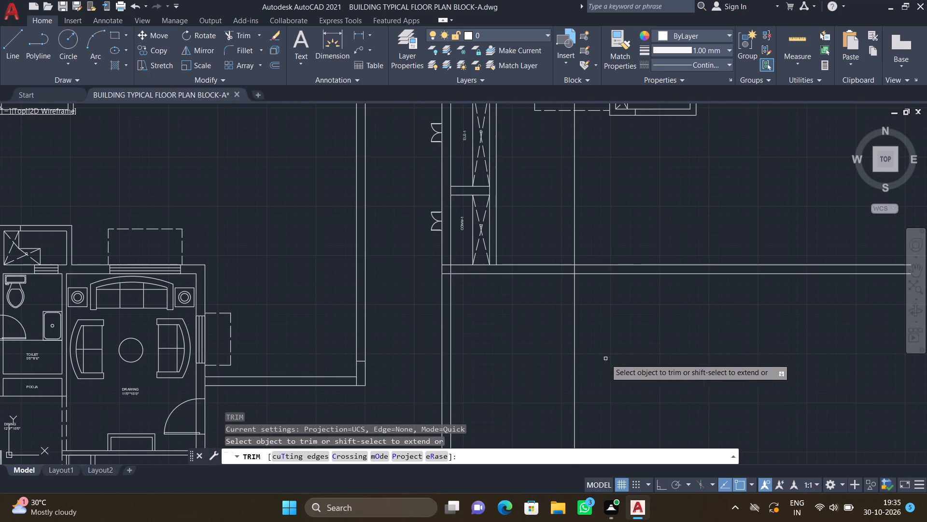
scroll(591, 303, "down", 2)
left_click(584, 261)
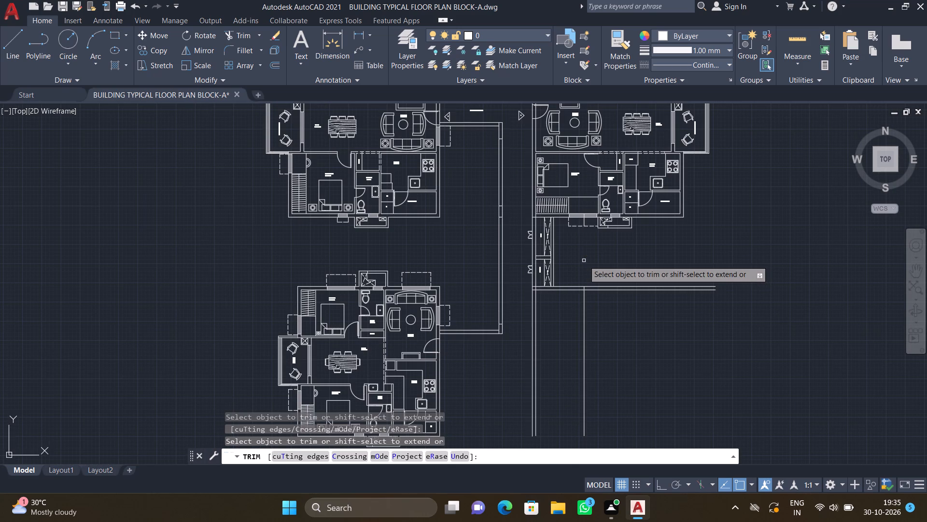
key("Return")
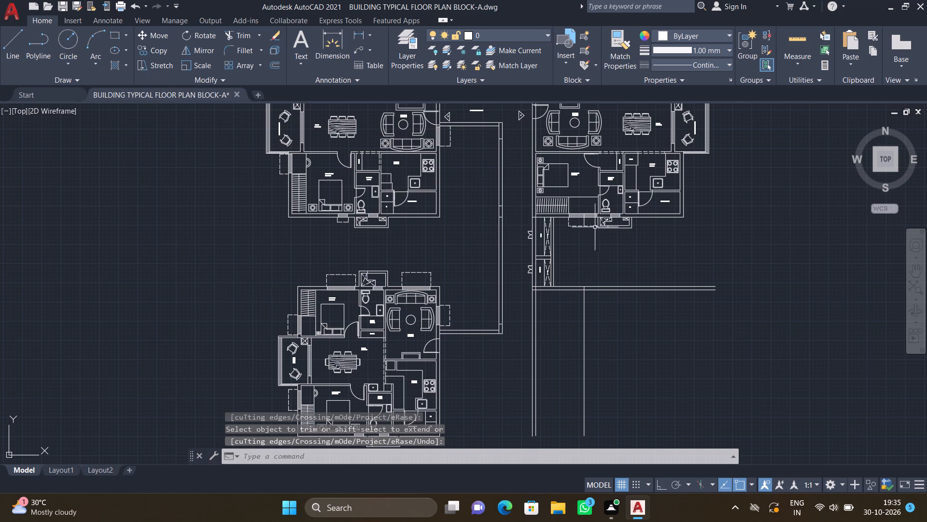
Erase the leftover short vertical line crossing the window and dashed rectangle below the right-hand flat's bedroom.
scroll(594, 220, "up", 2)
left_click(565, 221)
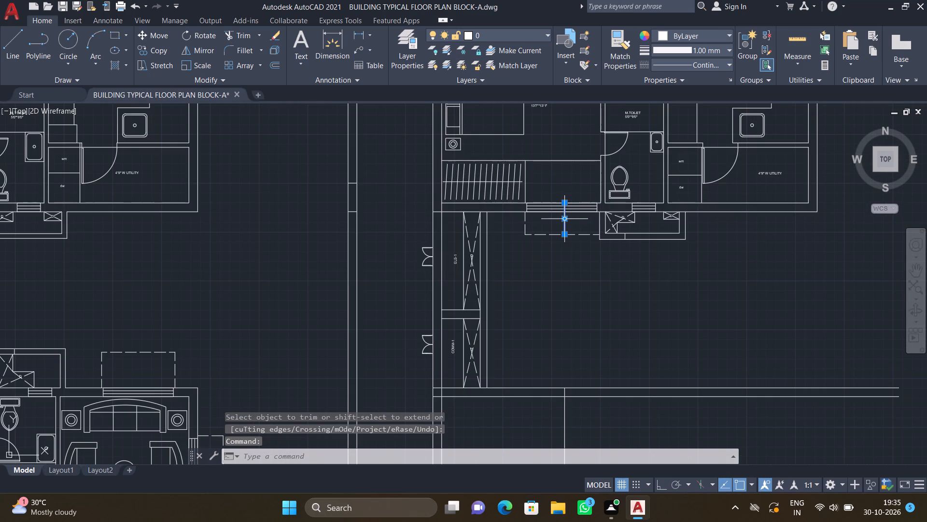
key("Delete")
Offset the single vertical line below the horizontal double wall by 4.5" to the right to form a partition wall.
scroll(565, 230, "down", 2)
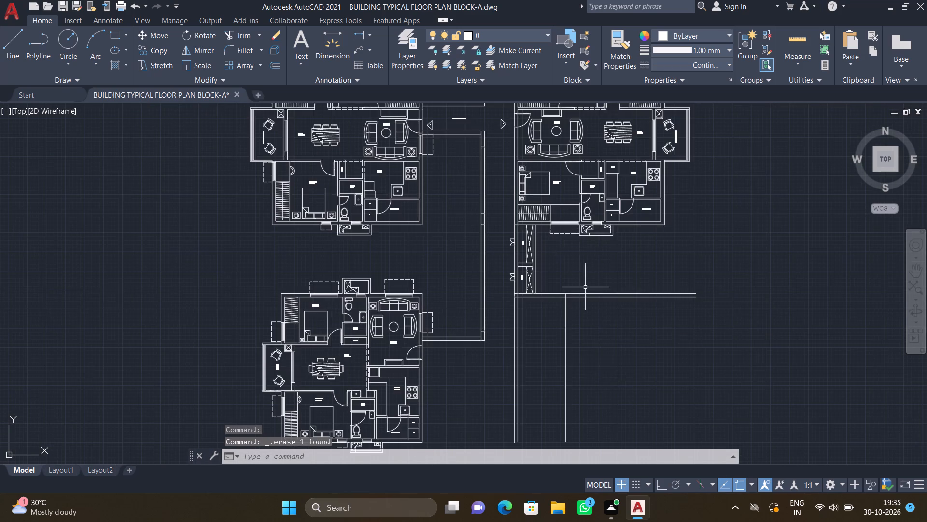
scroll(589, 366, "down", 1)
scroll(575, 322, "up", 3)
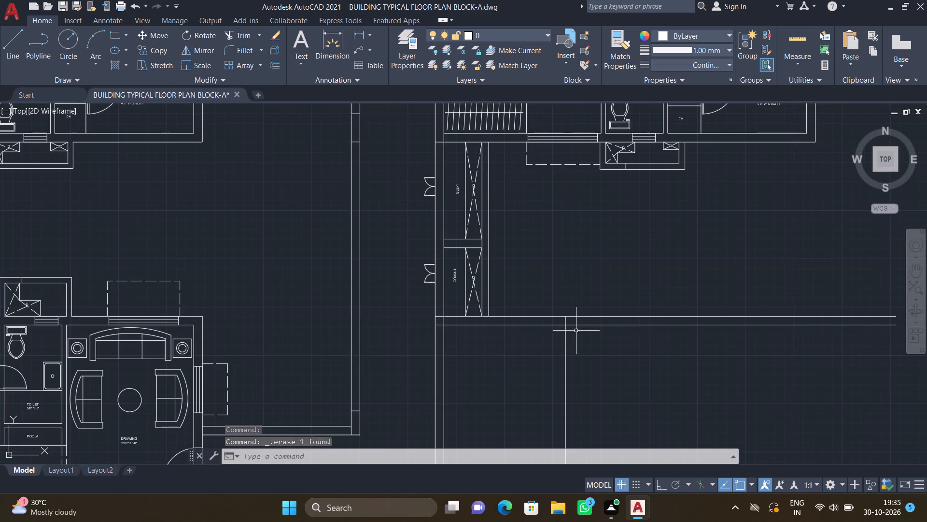
key("o")
key("Return")
type("4.5\"")
key("Return")
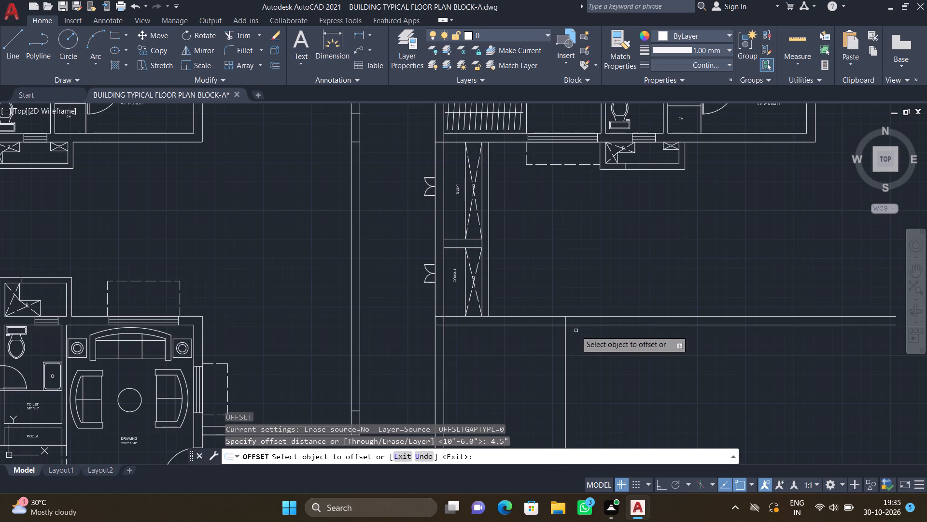
left_click(568, 363)
left_click_drag(564, 346, 578, 348)
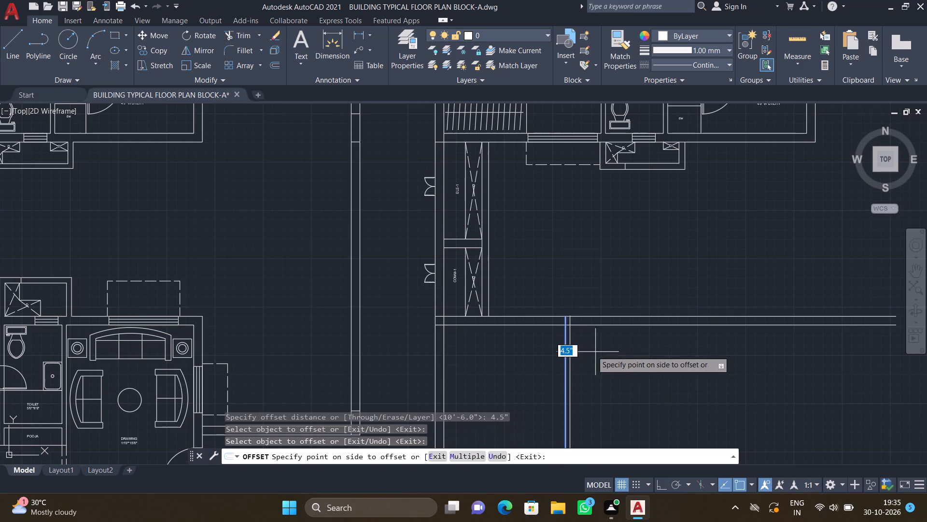
left_click(599, 353)
key("Return")
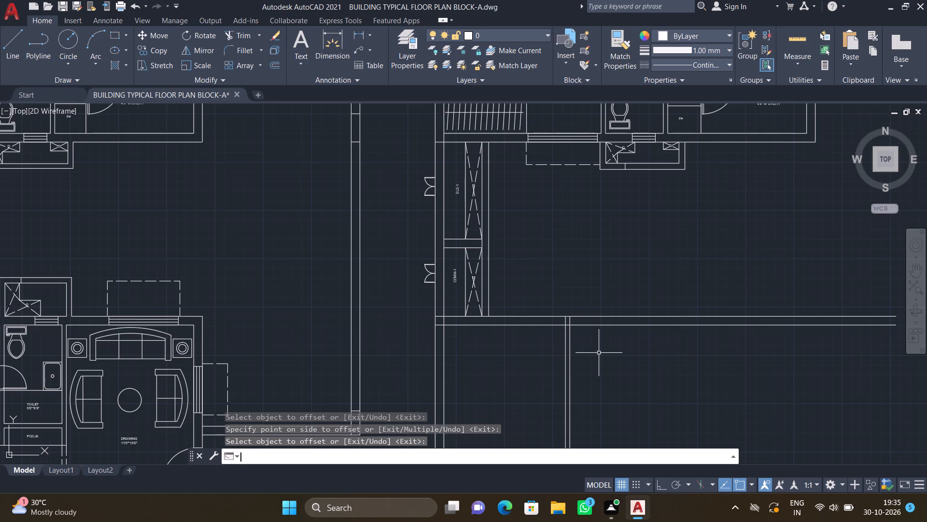
Offset the right-hand line of the new 4.5" partition wall by 5' to the right.
scroll(602, 353, "down", 1)
middle_click_drag(606, 349, 527, 295)
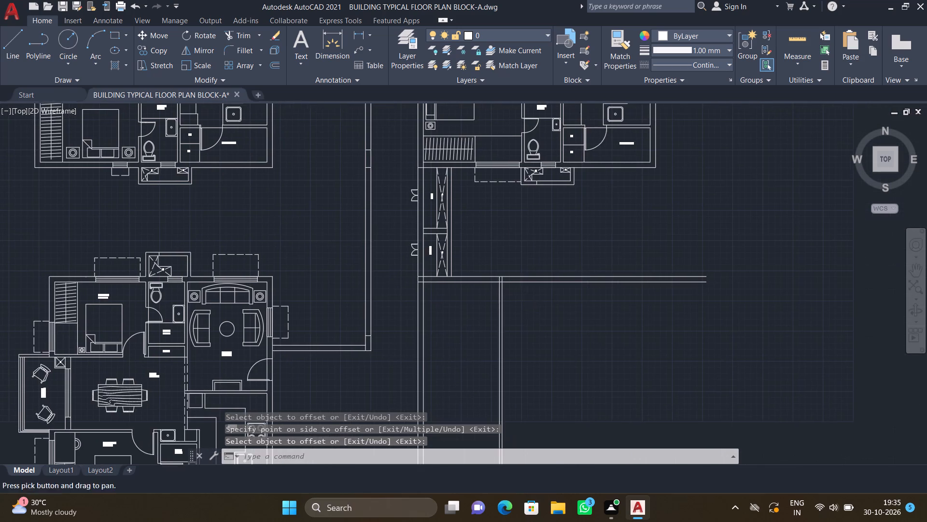
scroll(529, 294, "up", 1)
key("o")
key("Return")
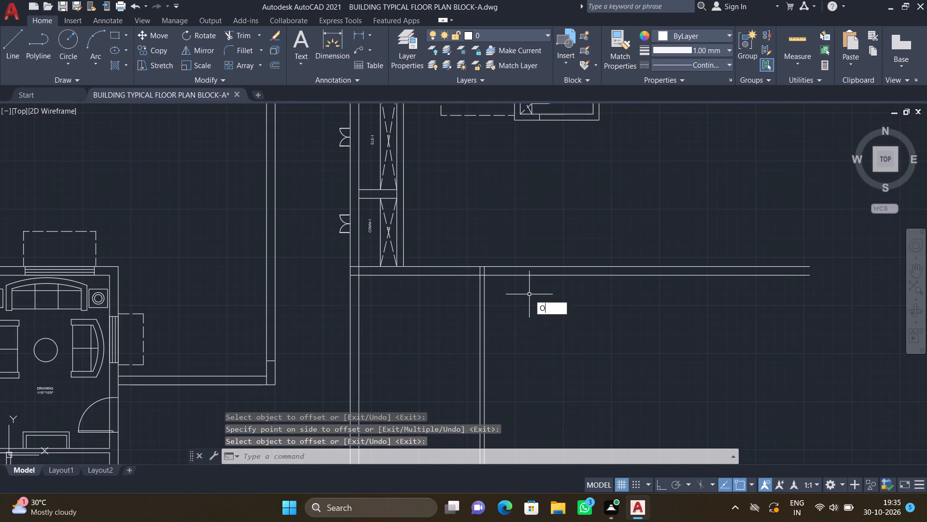
type("5'")
key("Return")
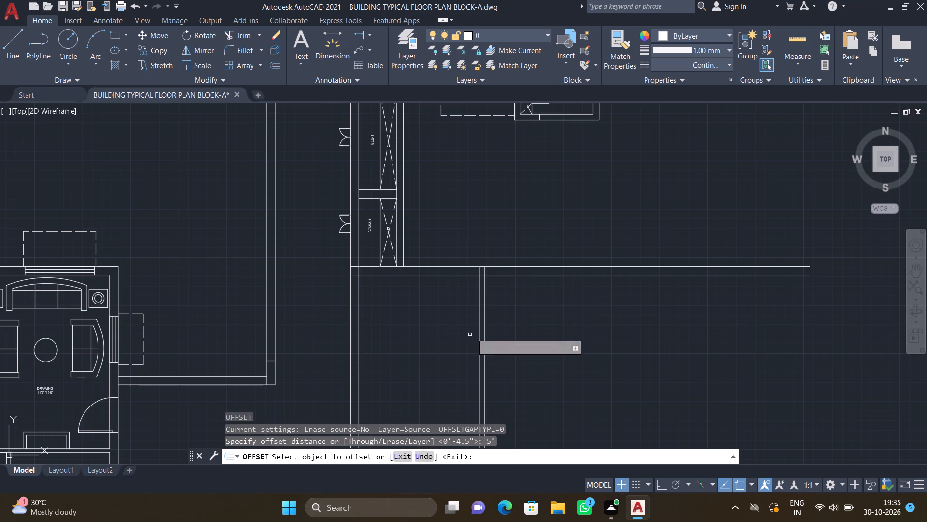
left_click(484, 304)
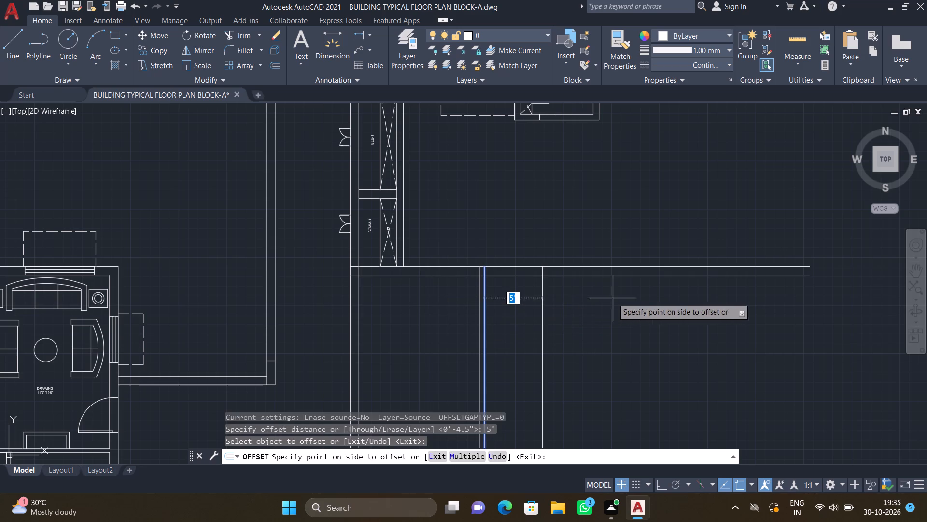
left_click(613, 299)
key("Return")
Offset the newest vertical line by 4.5" to the right to form the second partition wall.
key("o")
key("Return")
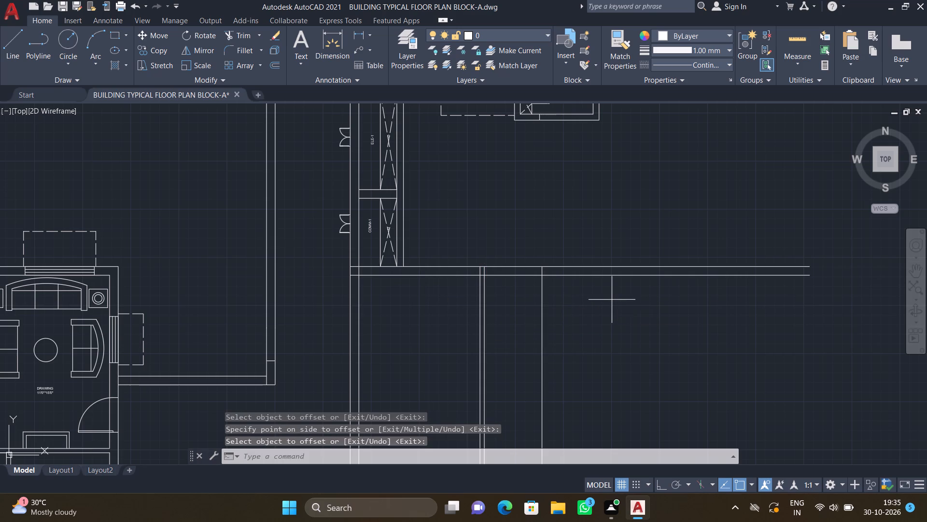
type("4.5\"")
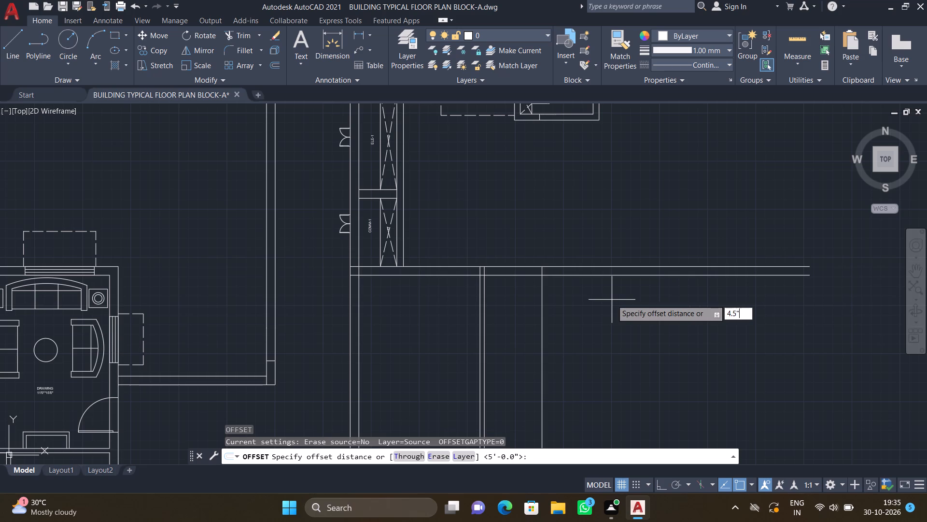
key("Return")
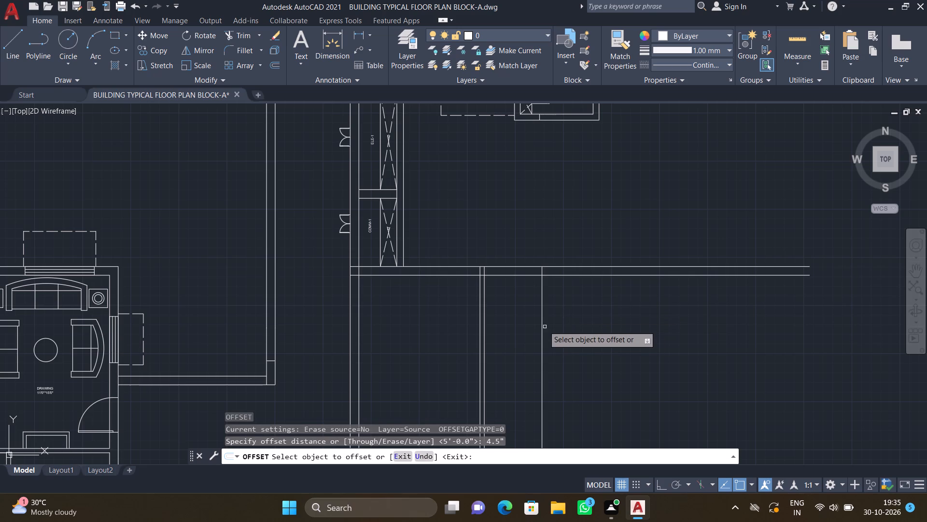
left_click(542, 323)
left_click(565, 316)
key("Return")
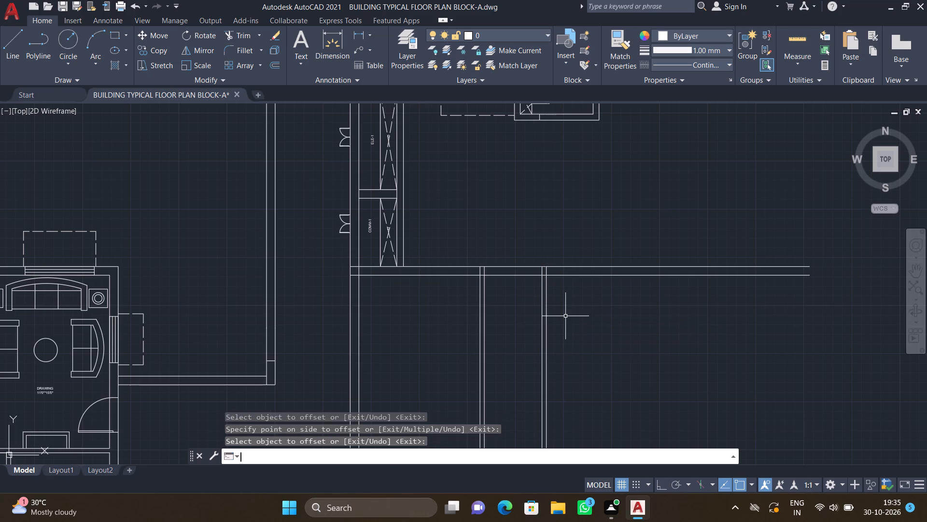
Offset the right-hand line of the second partition wall by 13'4" to the right.
key("o")
key("Return")
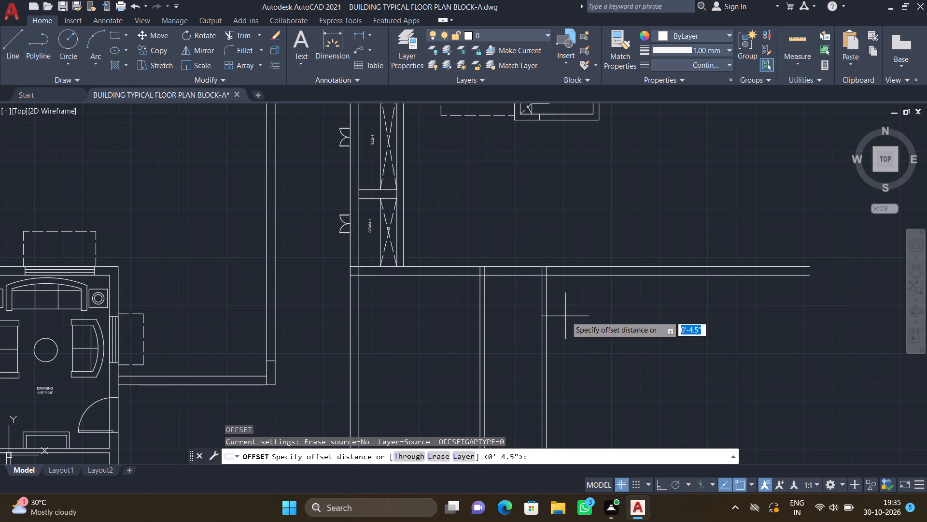
type("13'")
type("4\"")
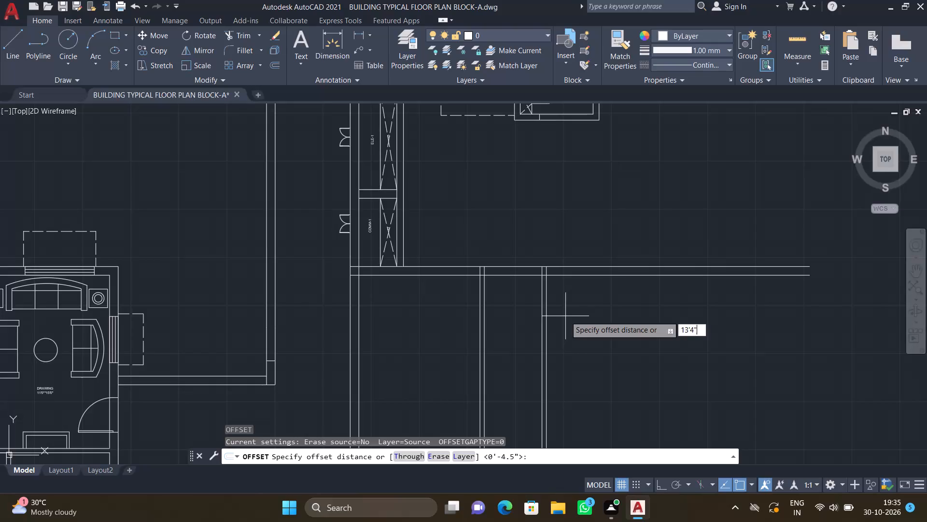
key("Return")
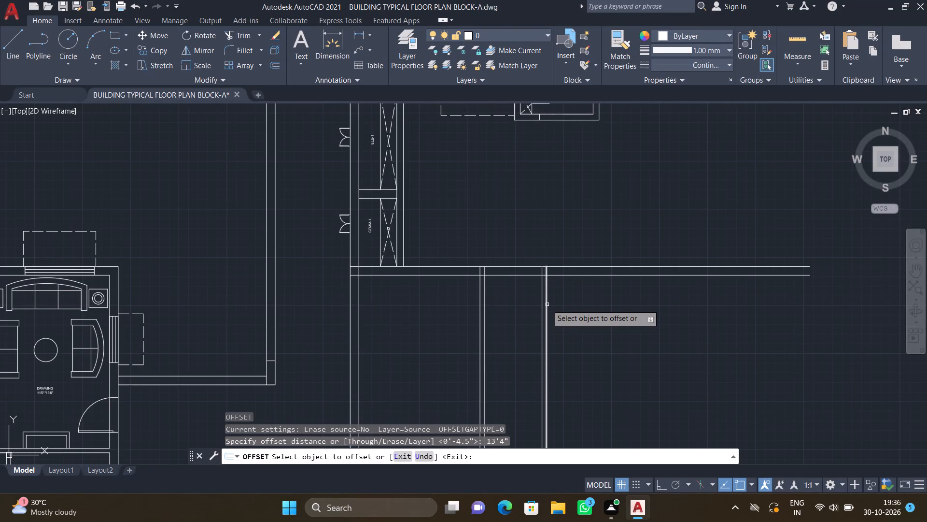
left_click(546, 303)
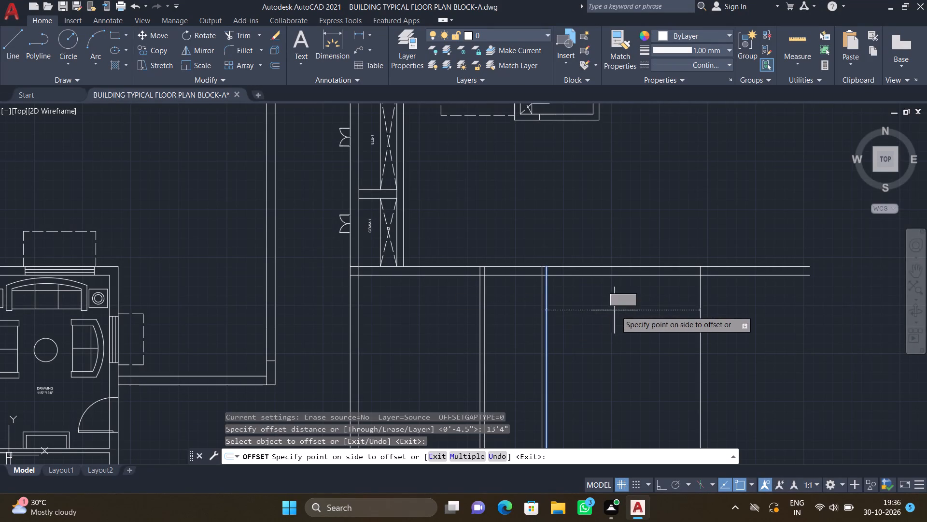
left_click(731, 316)
key("Return")
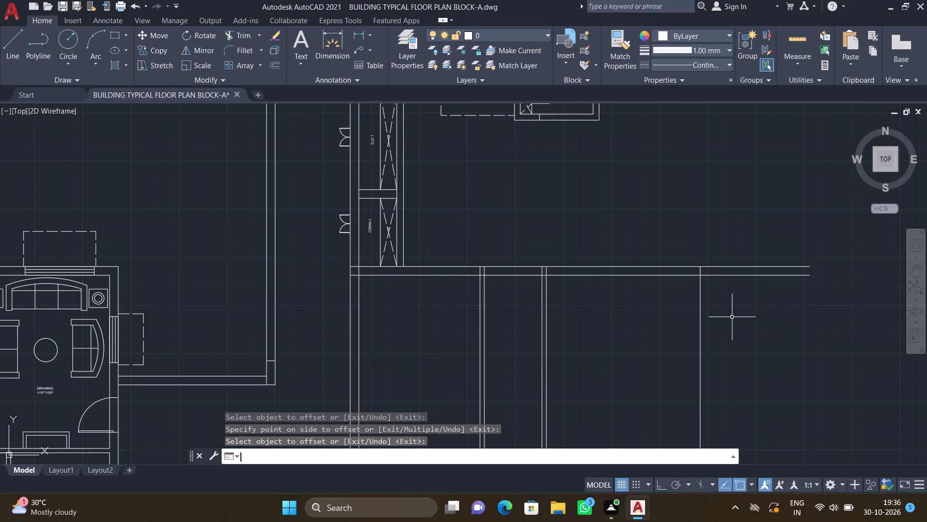
Offset the rightmost vertical line by 9" to the right to form the outer wall.
key("o")
key("Return")
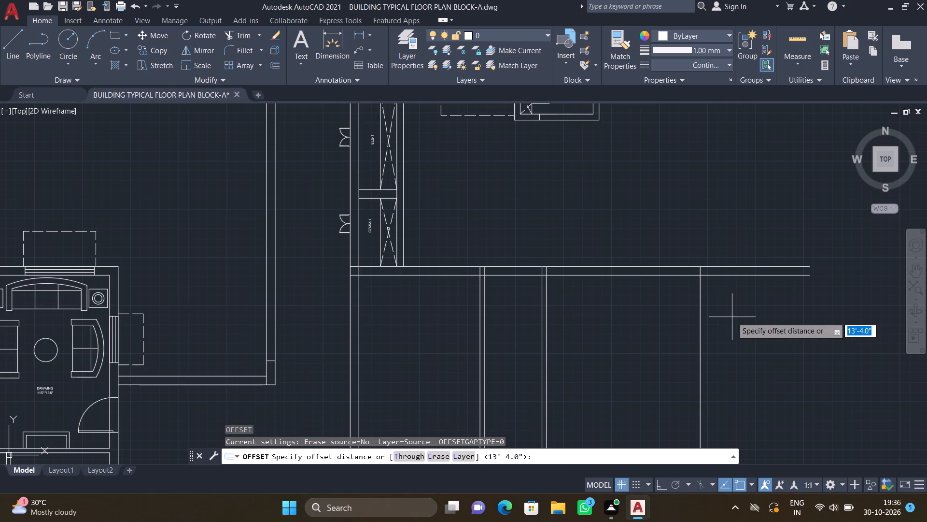
key("9")
key("shift+quotedbl")
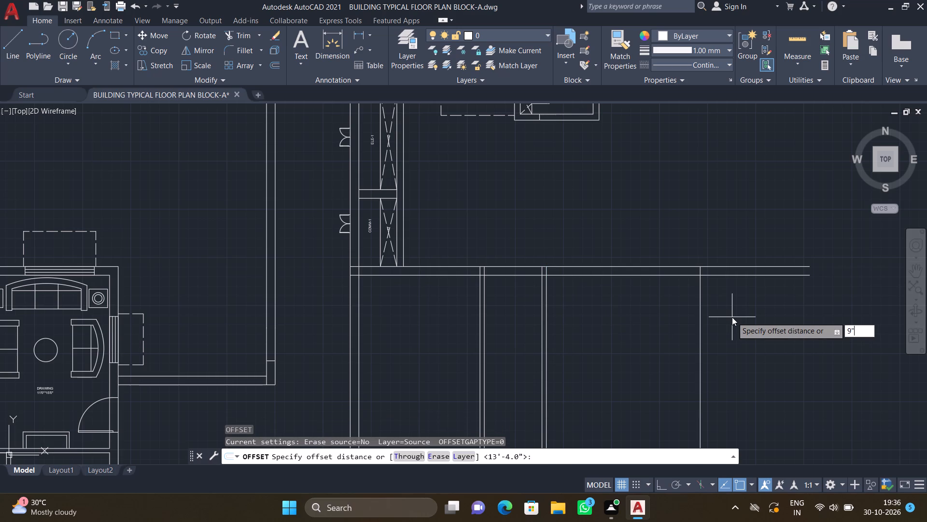
key("Return")
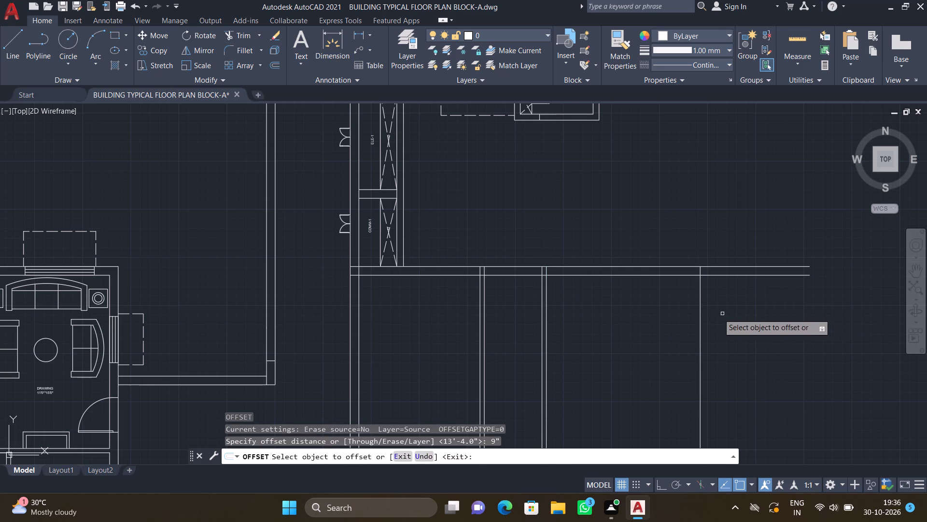
left_click(702, 317)
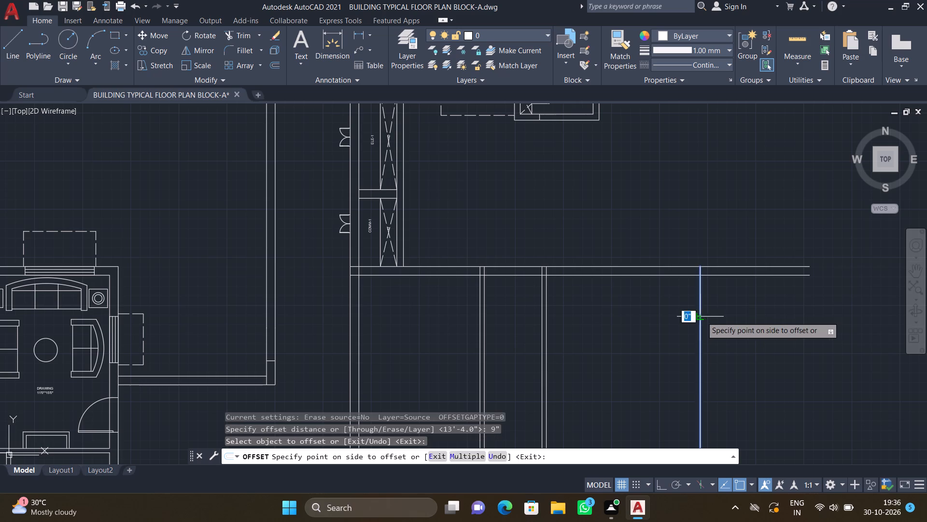
left_click(765, 322)
key("Return")
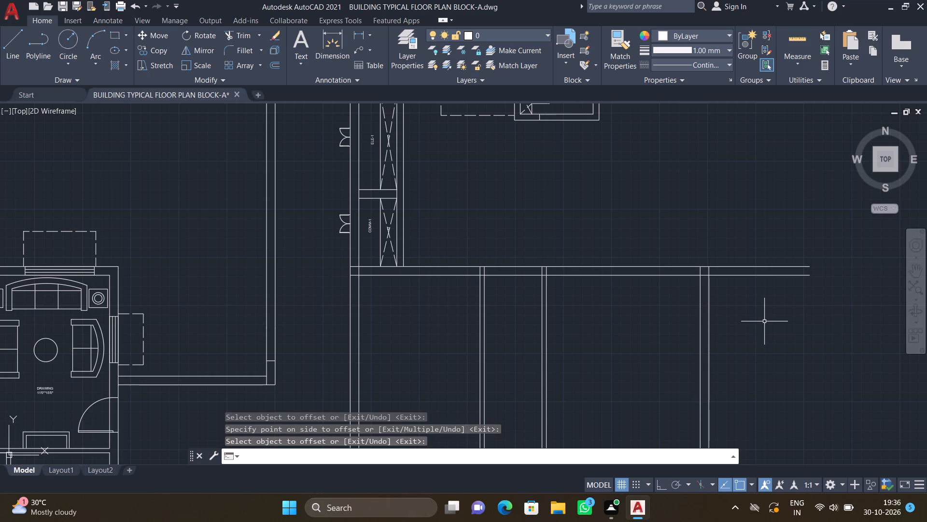
Trim both horizontal wall lines where they extend past the right-hand face of the new 9" outer wall.
scroll(763, 322, "down", 3)
scroll(752, 303, "up", 2)
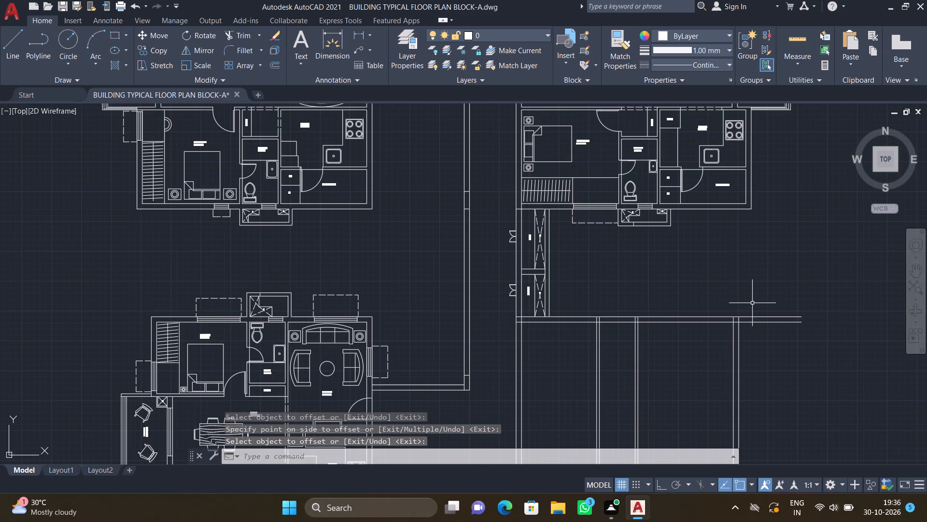
scroll(770, 310, "up", 2)
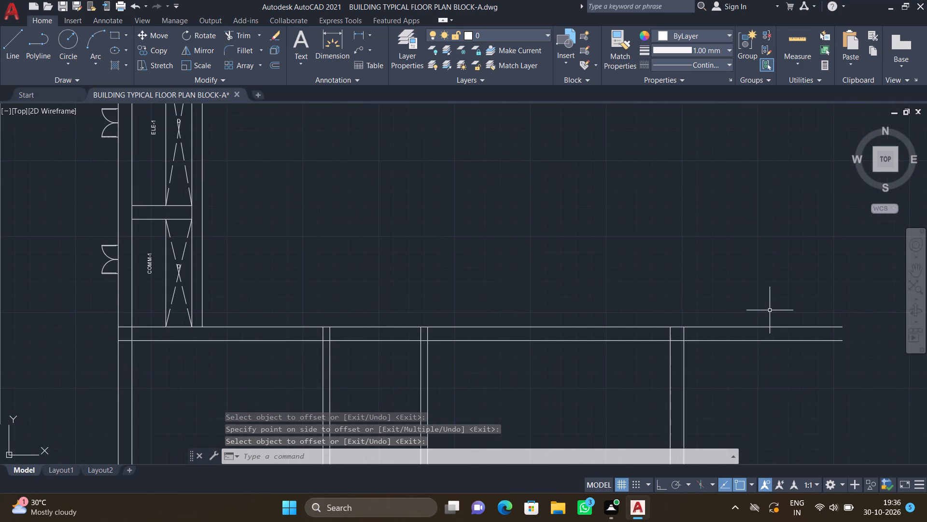
type("TR")
key("Return")
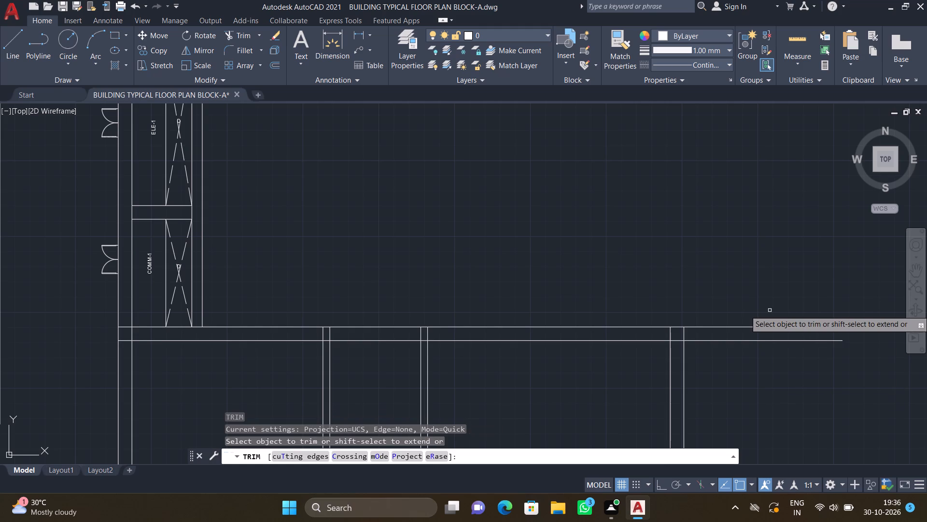
left_click_drag(737, 311, 753, 374)
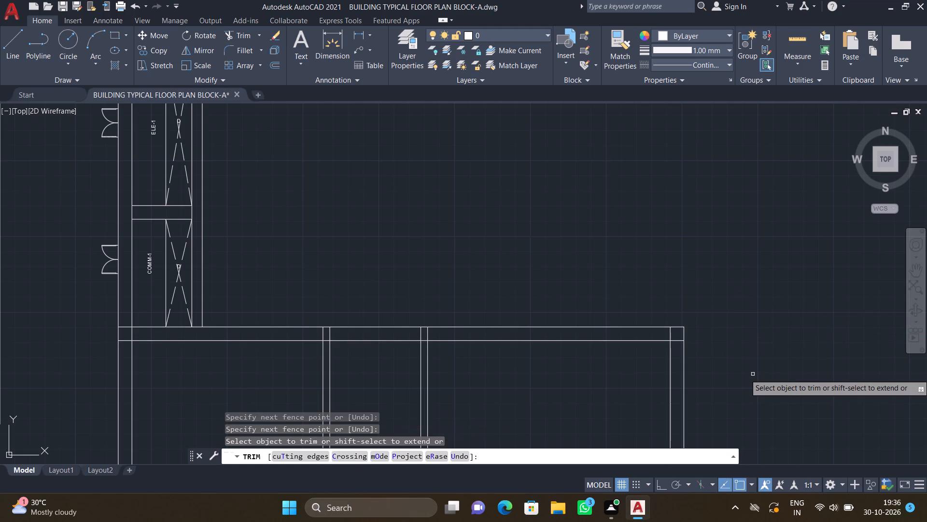
key("Return")
Offset the lower line of the horizontal double wall below the shafts by 15' downwards.
scroll(735, 339, "down", 3)
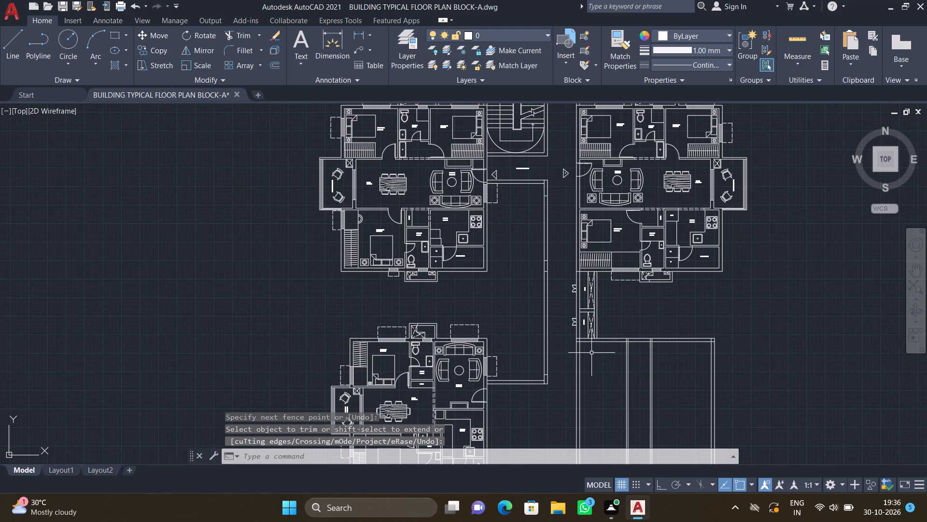
scroll(604, 360, "down", 1)
middle_click_drag(582, 314, 574, 279)
scroll(599, 329, "up", 1)
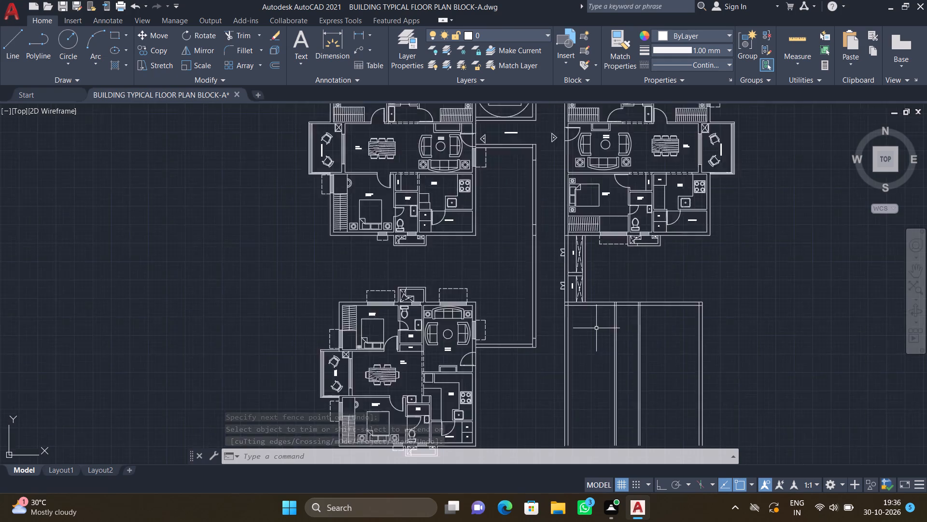
scroll(596, 328, "up", 1)
key("o")
key("Return")
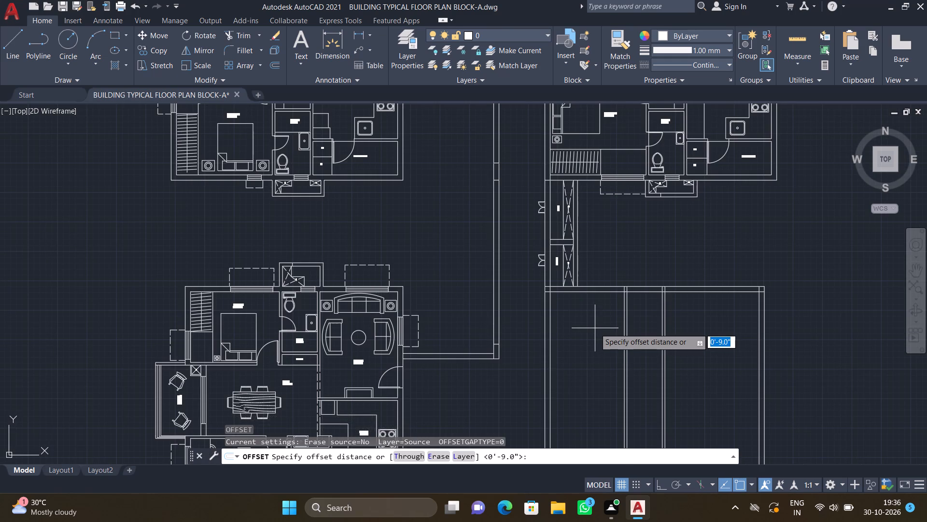
type("15'")
key("Return")
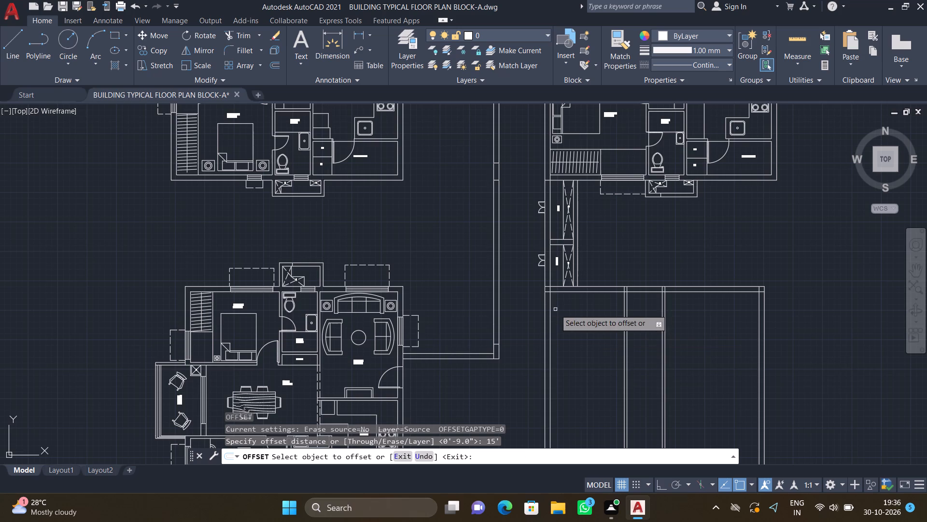
scroll(567, 293, "up", 1)
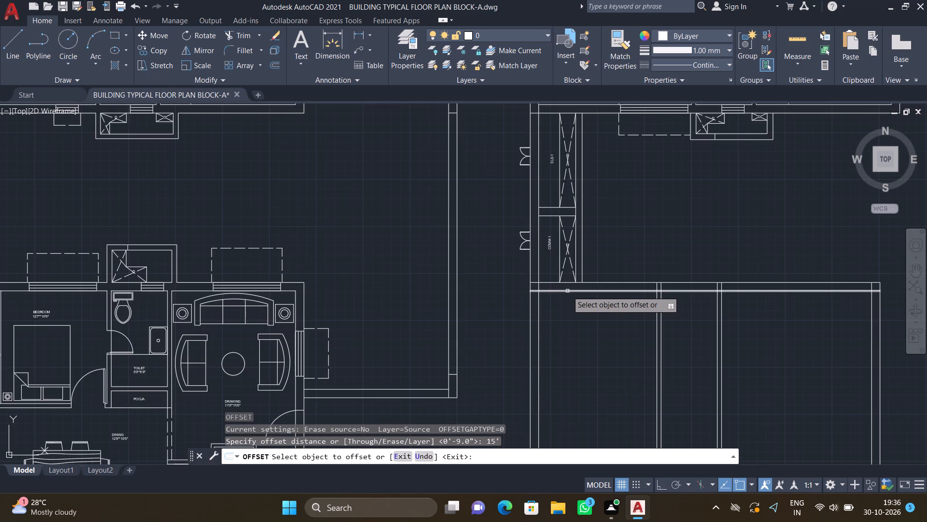
left_click(567, 290)
left_click(581, 373)
key("Return")
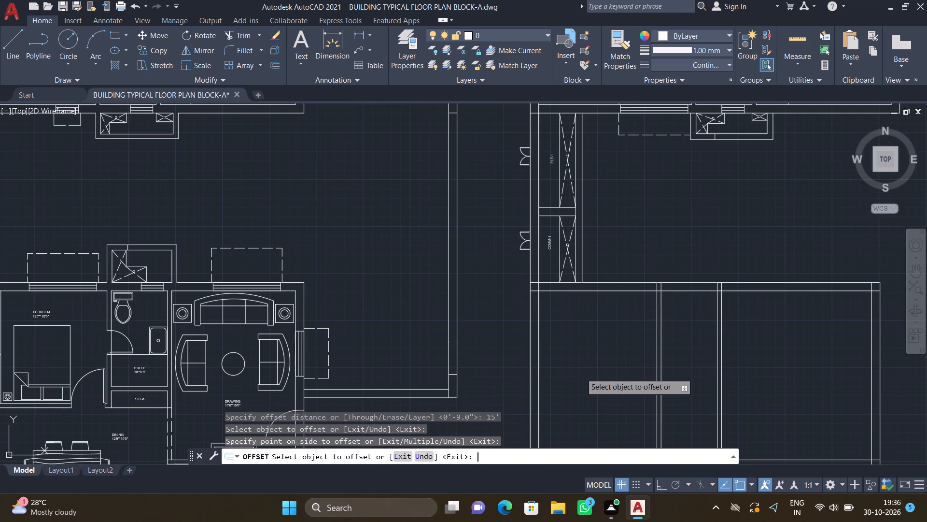
Trim the new horizontal line beyond the first partition wall, keeping only its part across the left-hand room.
scroll(578, 373, "down", 3)
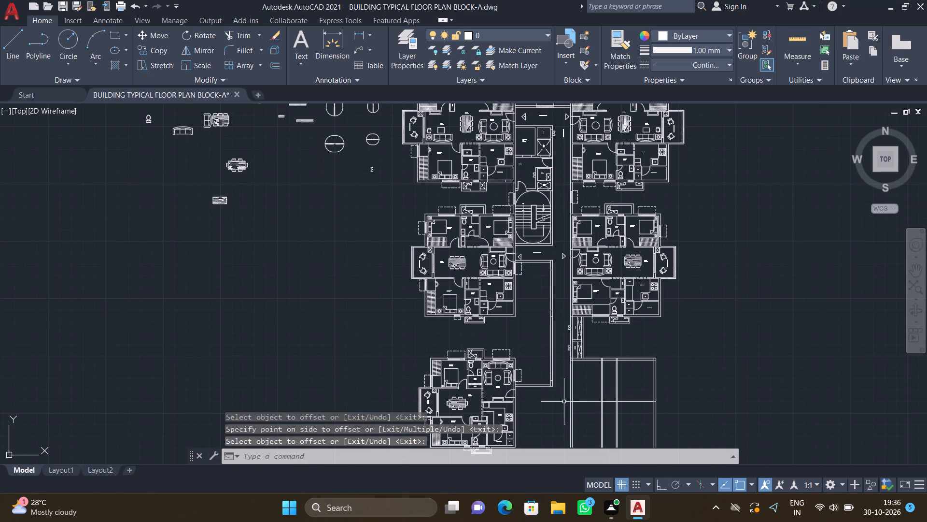
scroll(590, 428, "up", 2)
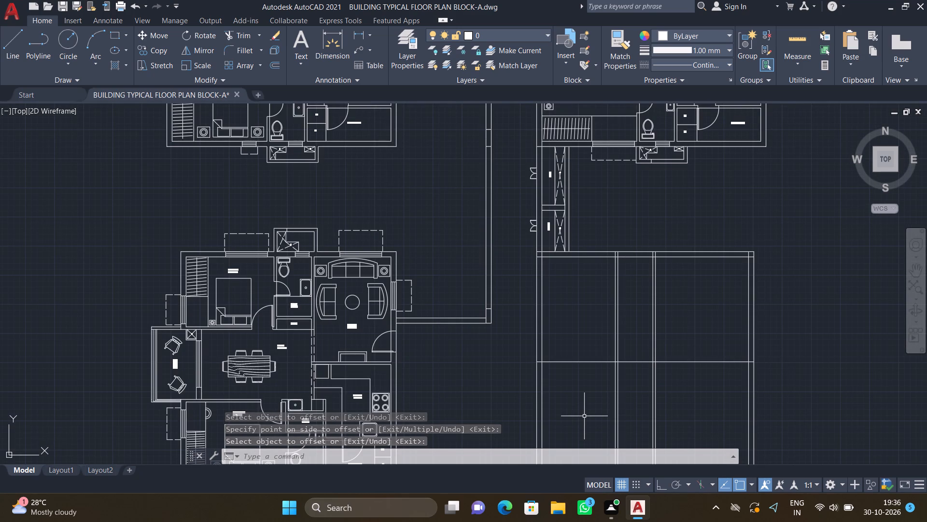
type("TR")
key("Return")
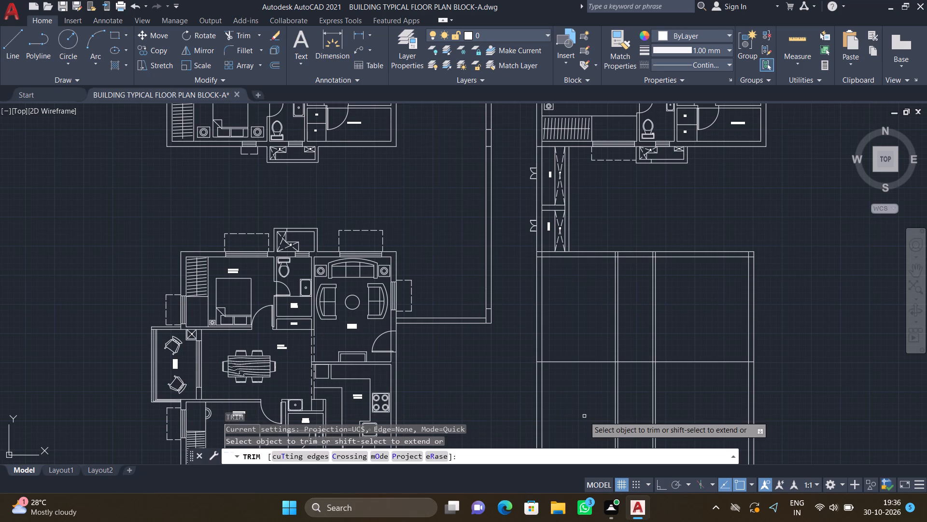
scroll(640, 384, "up", 1)
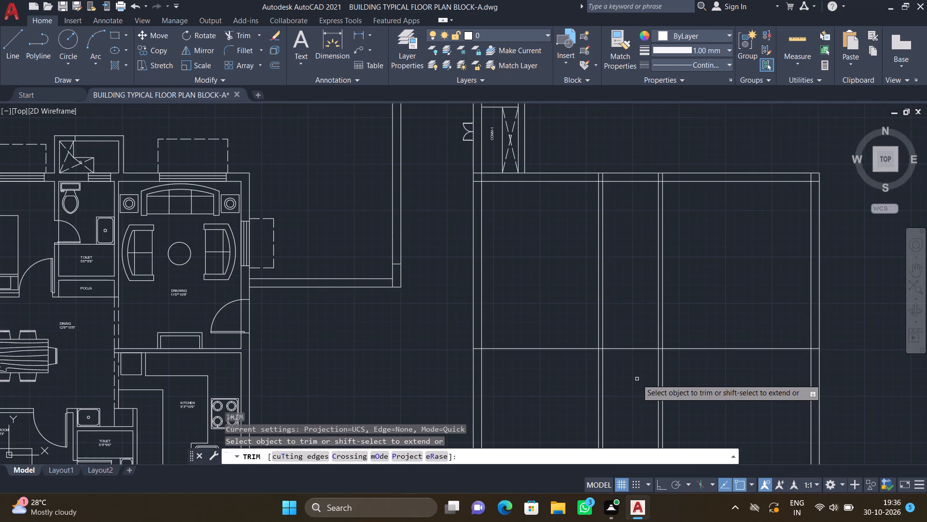
scroll(633, 361, "up", 1)
left_click_drag(621, 333, 623, 346)
scroll(741, 339, "down", 2)
scroll(783, 348, "up", 2)
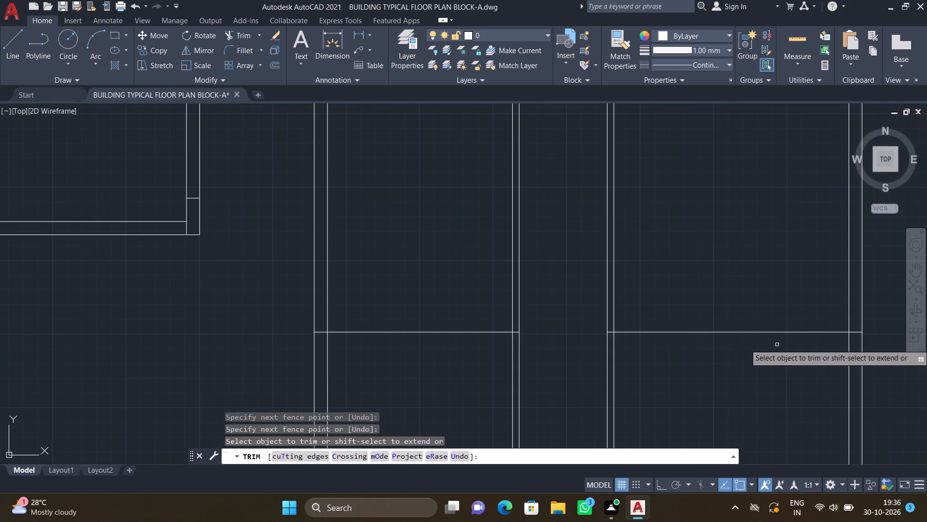
left_click_drag(711, 312, 718, 362)
scroll(611, 341, "up", 2)
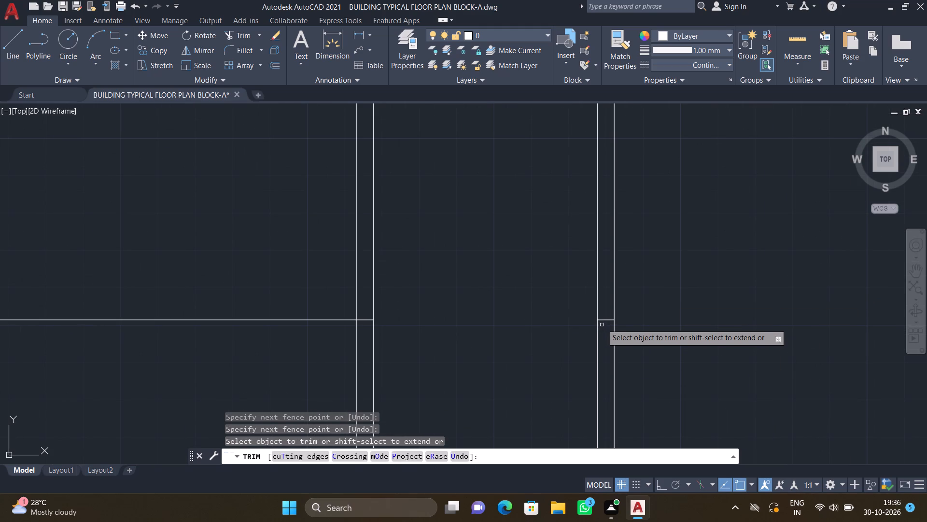
left_click(603, 320)
scroll(621, 326, "down", 2)
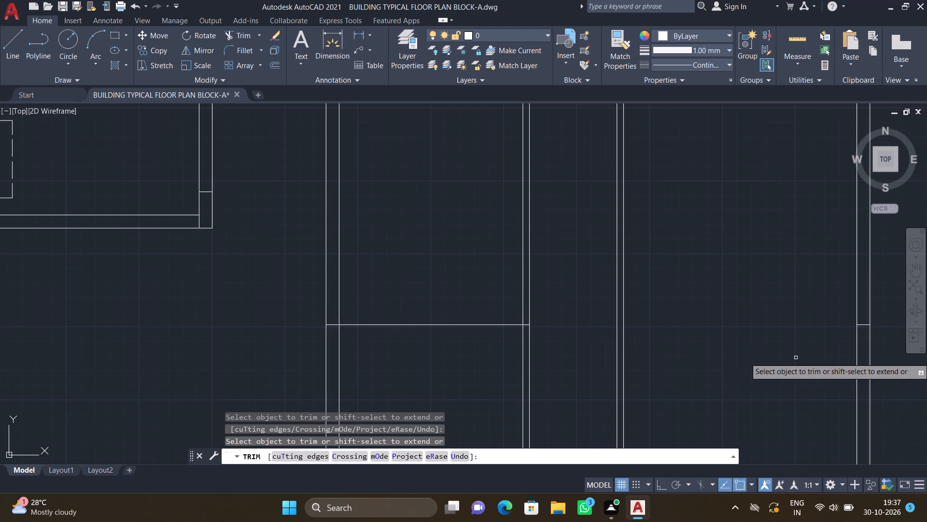
scroll(858, 320, "up", 3)
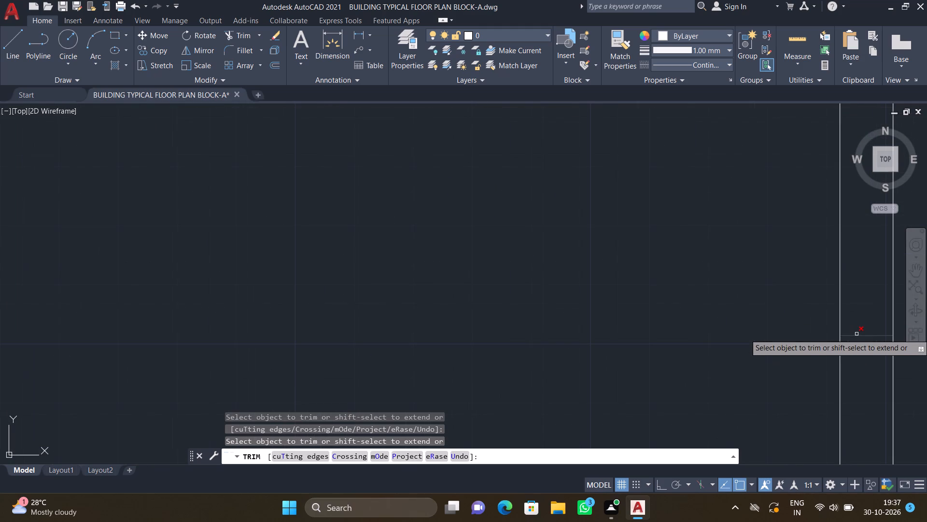
left_click(857, 334)
key("Return")
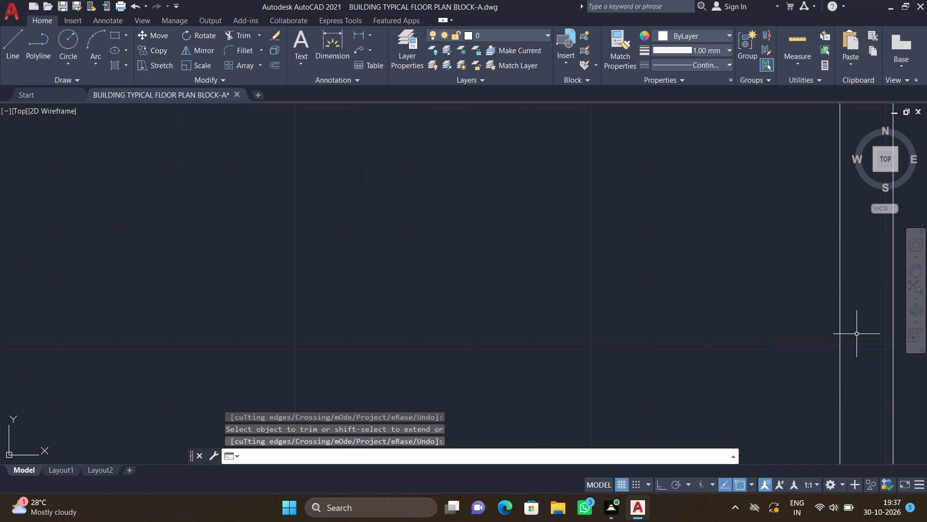
Offset the left-hand room's bottom line by 4.5" downwards to form a partition wall.
scroll(645, 415, "down", 2)
scroll(338, 371, "down", 3)
scroll(273, 386, "up", 2)
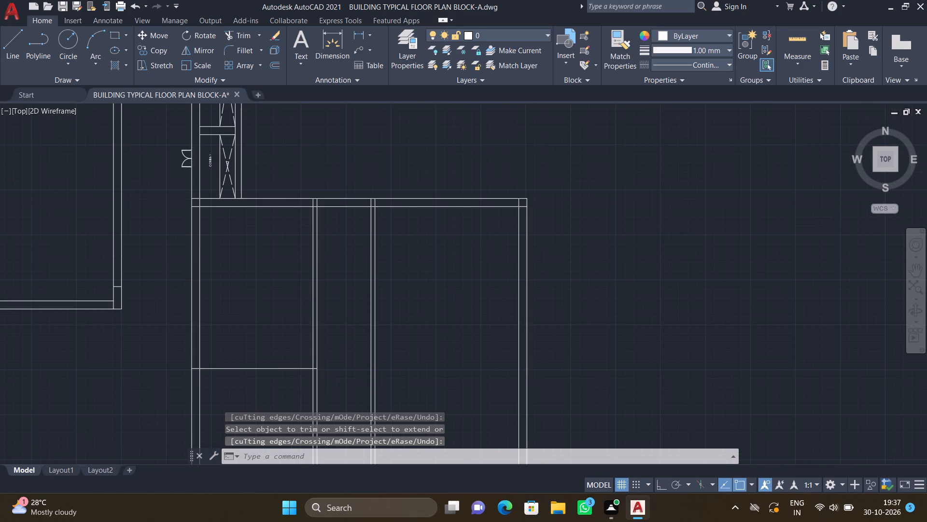
key("o")
key("Return")
type("4.5\"")
key("Return")
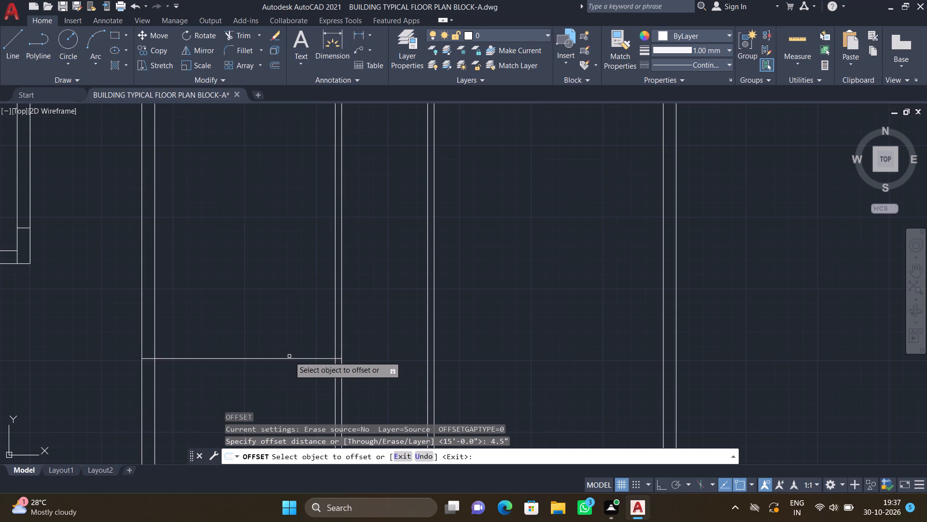
left_click(290, 358)
left_click(286, 377)
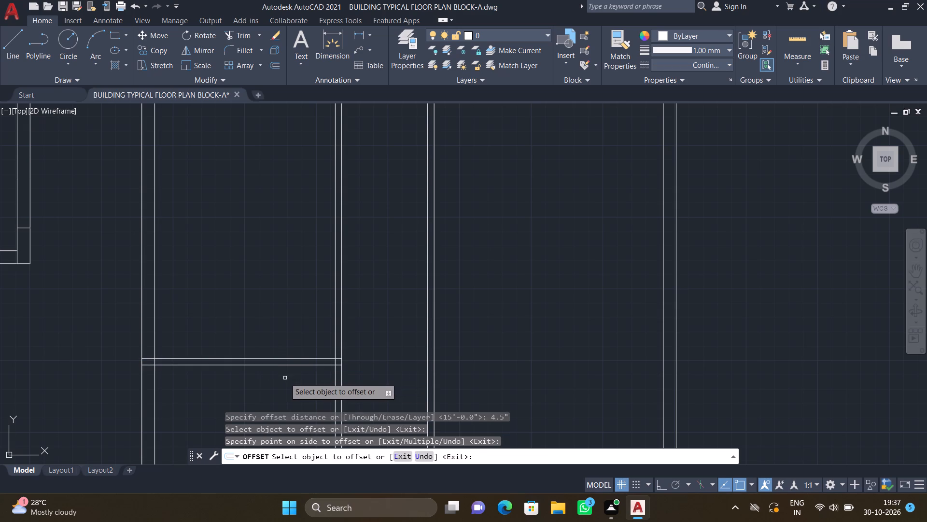
key("Return")
Offset the lower line of the flat's top wall by 8'6" downwards.
scroll(285, 369, "down", 2)
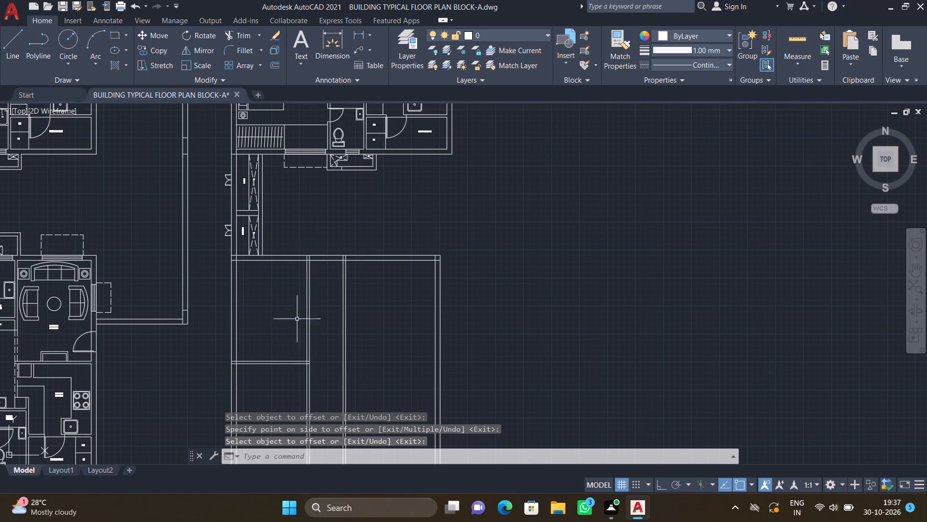
scroll(330, 272, "up", 2)
key("o")
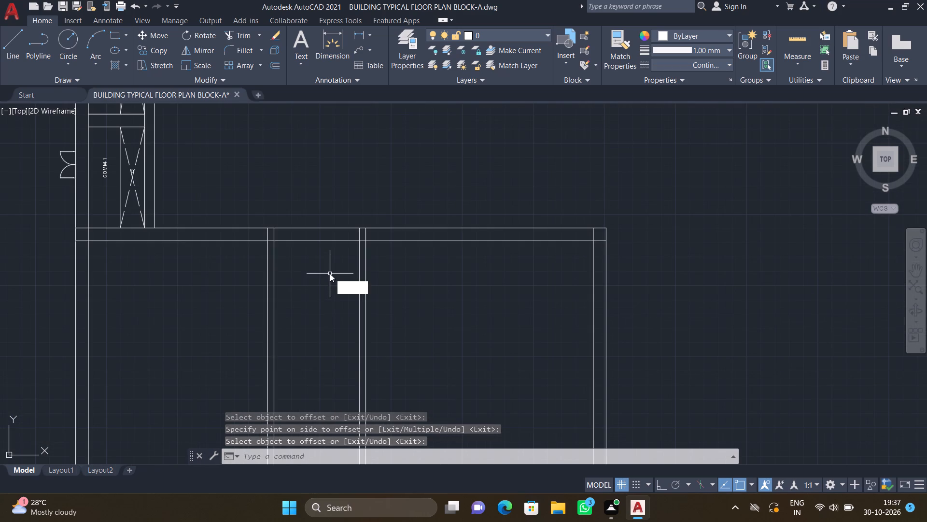
key("Return")
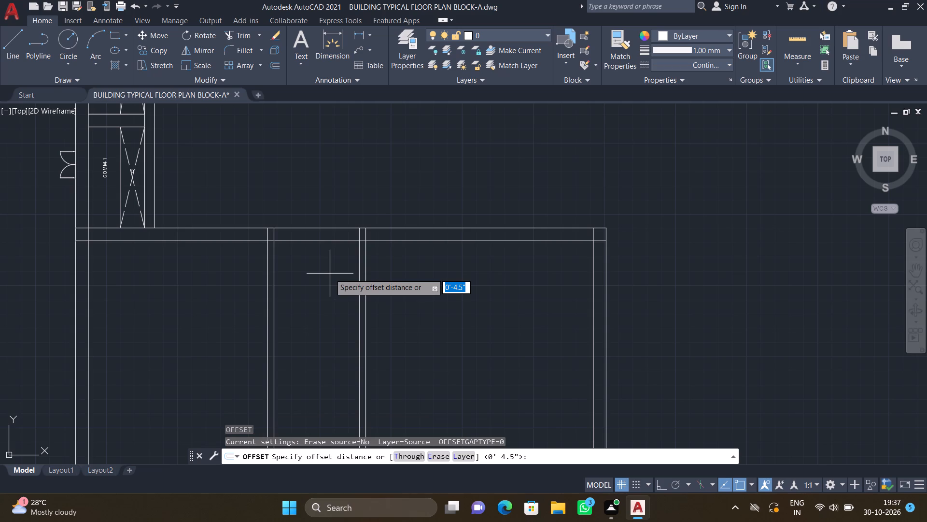
type("8'")
type("6\"")
key("Return")
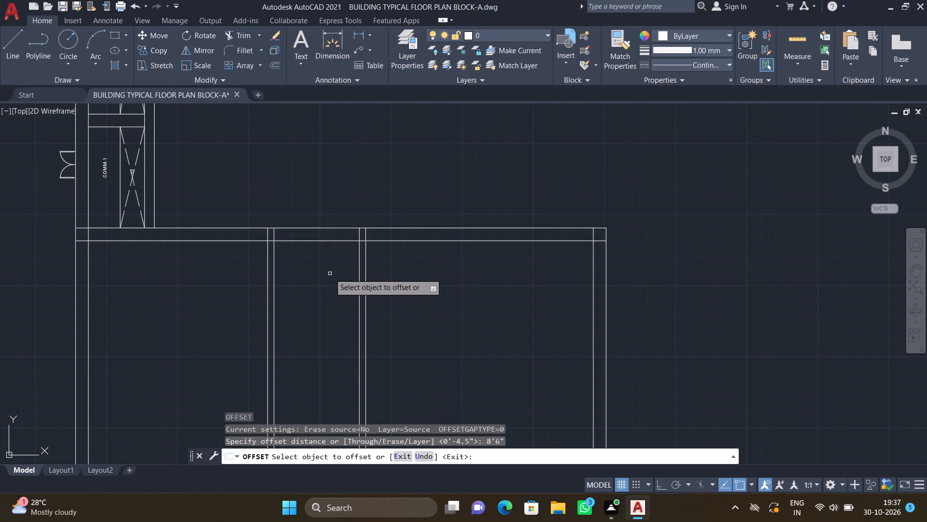
left_click(327, 241)
left_click(328, 396)
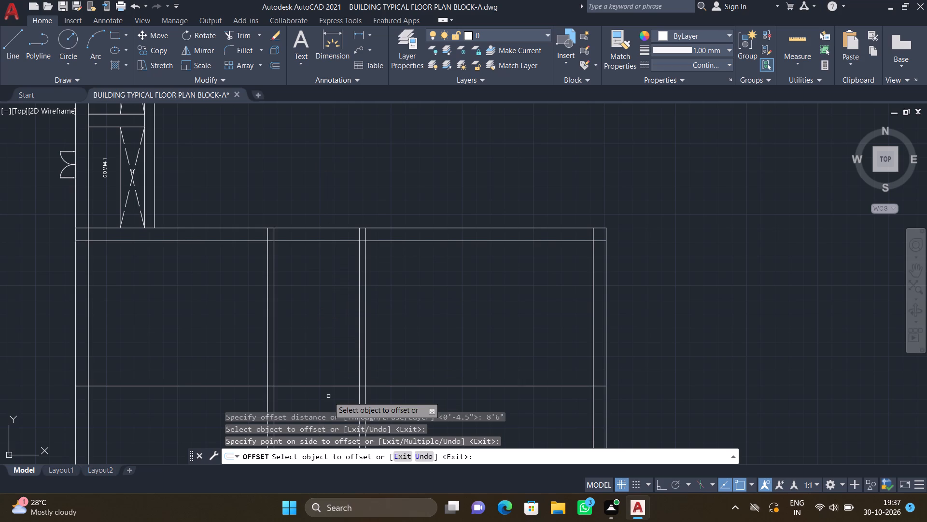
key("Return")
Trim the new 8'6" offset line in the left-hand and right-hand rooms, keeping only its part between the two vertical partition walls.
type("TR")
key("Return")
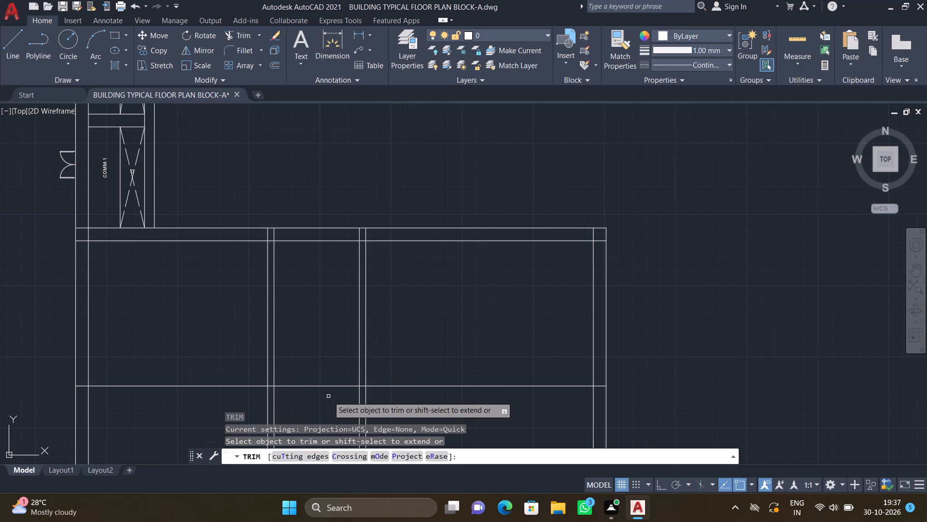
left_click(211, 386)
scroll(81, 387, "up", 1)
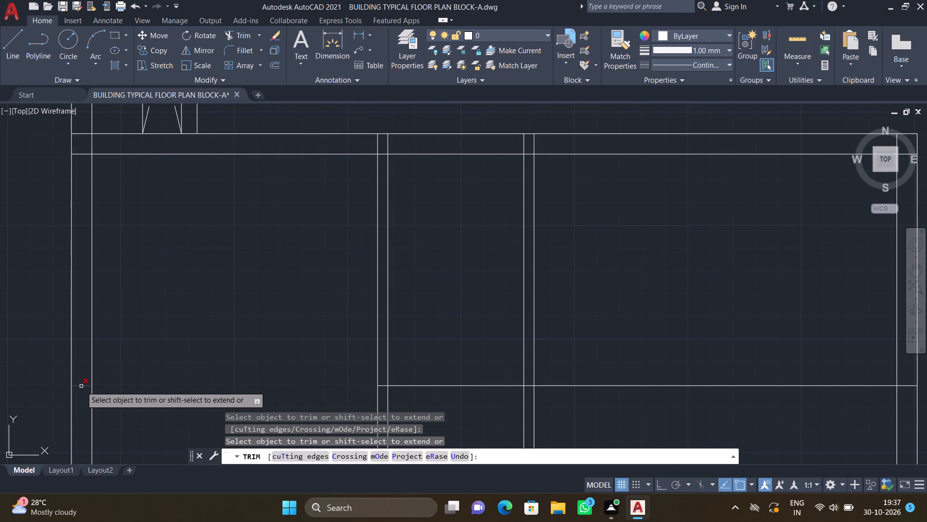
left_click(81, 386)
scroll(275, 369, "down", 2)
scroll(451, 378, "up", 1)
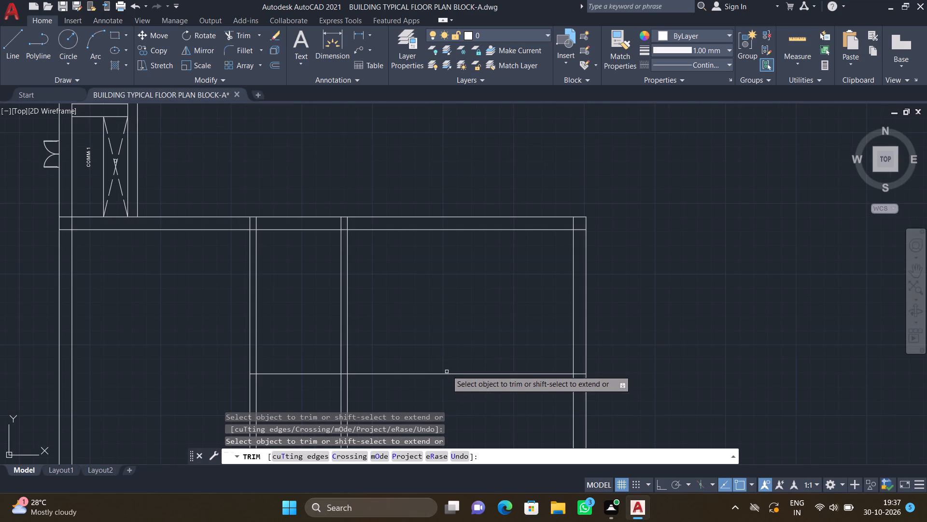
left_click_drag(439, 355, 449, 393)
scroll(585, 381, "up", 1)
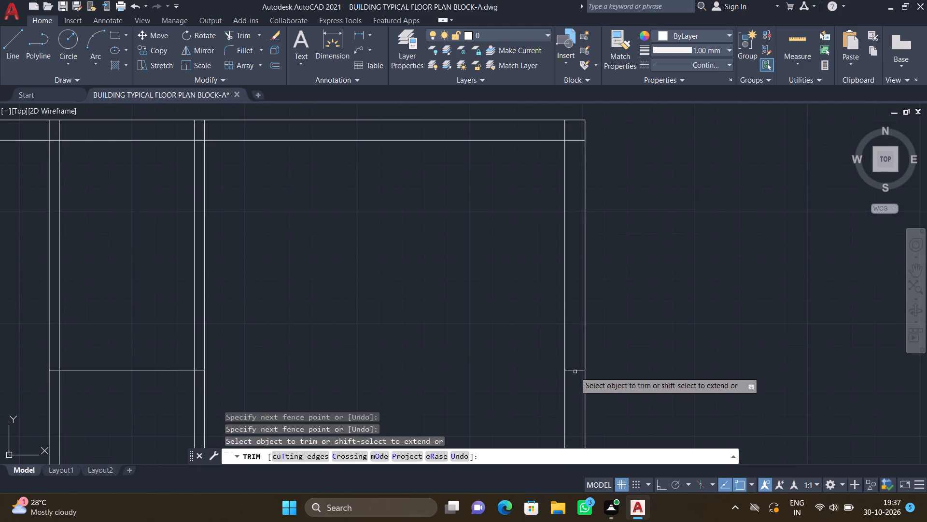
left_click(575, 372)
key("Return")
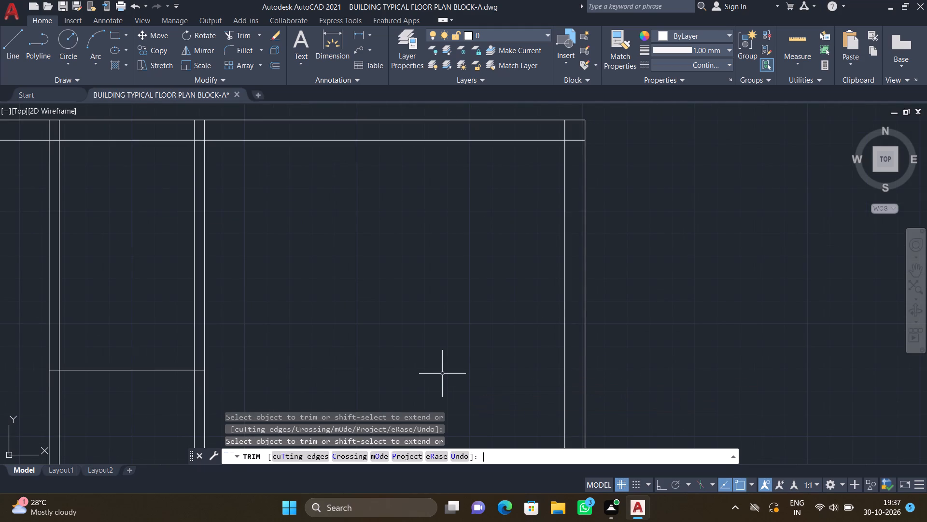
Offset the short horizontal line between the two vertical partition walls by 4.5" downwards to form a cross wall.
scroll(430, 373, "down", 2)
scroll(314, 327, "down", 3)
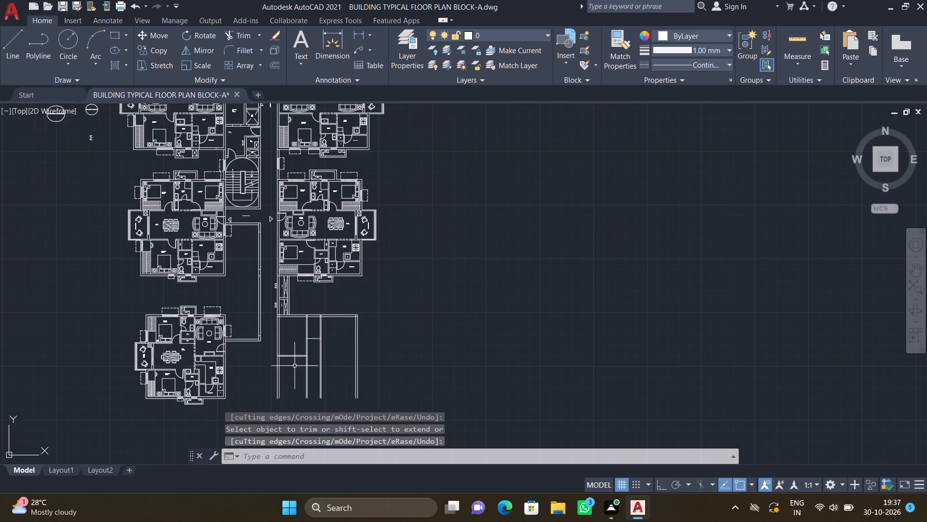
scroll(307, 357, "up", 4)
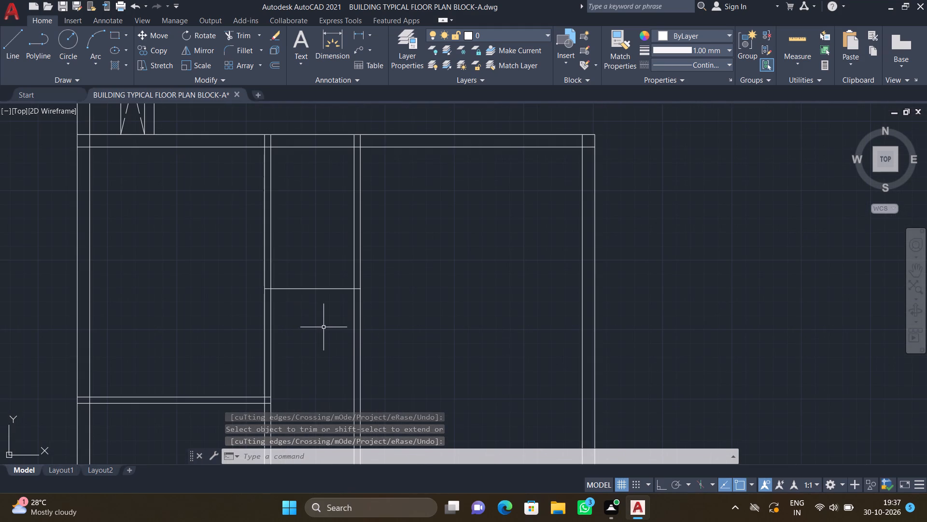
key("o")
key("Return")
type("4.5\"")
key("Return")
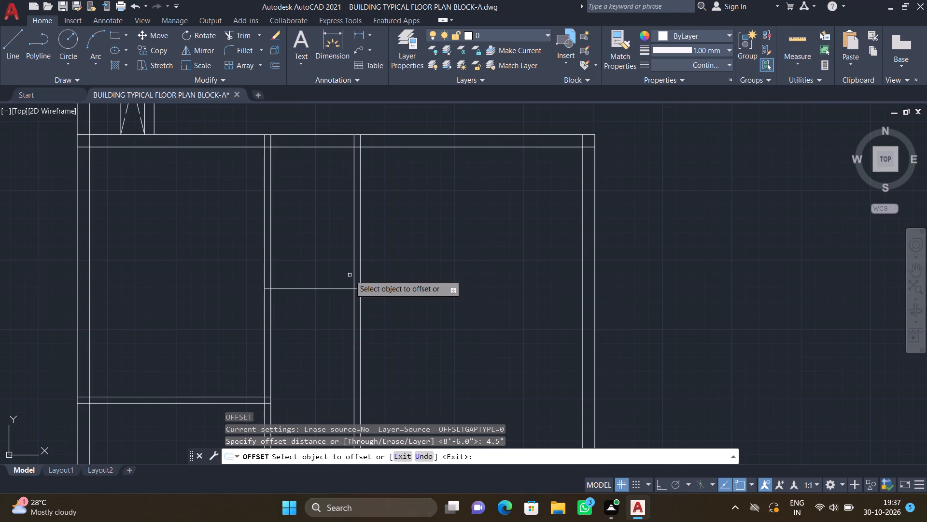
left_click(323, 289)
left_click(327, 314)
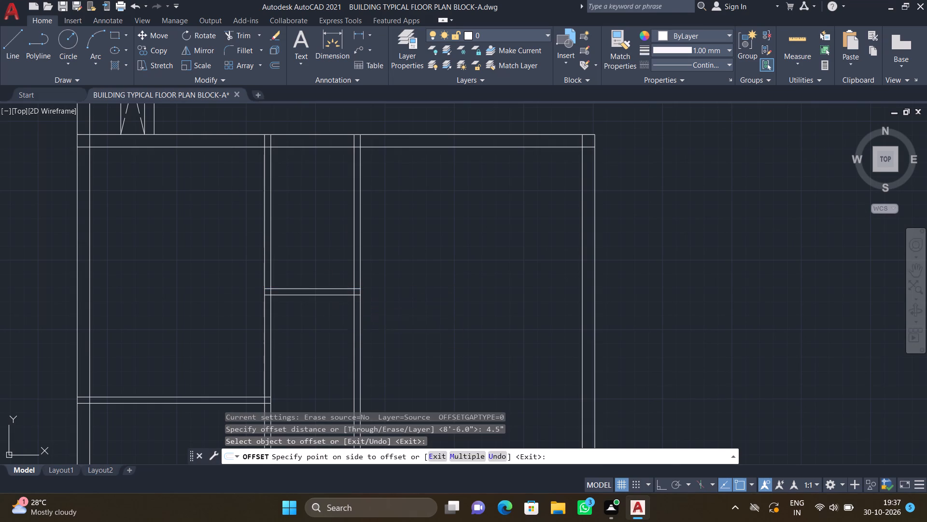
key("Return")
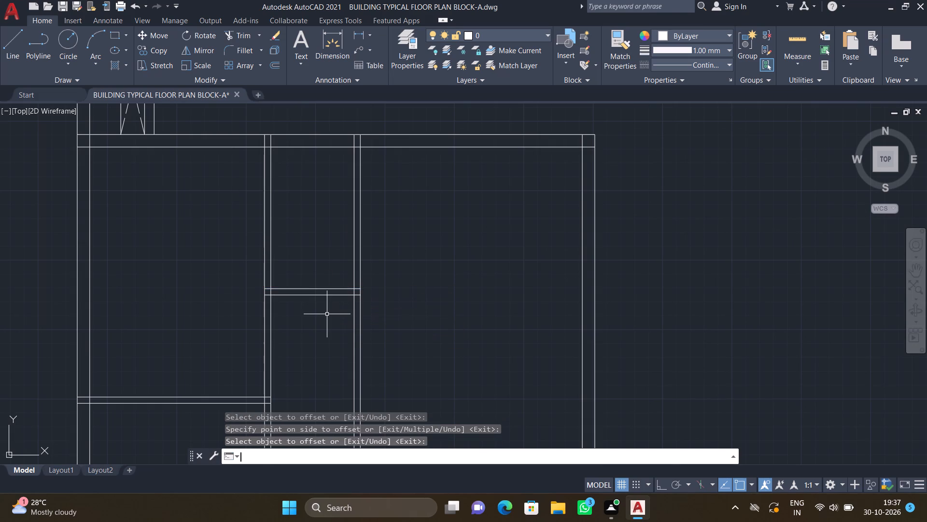
Offset the lower line of the flat's top wall by 13'4" downwards for the right-hand room.
scroll(372, 298, "down", 1)
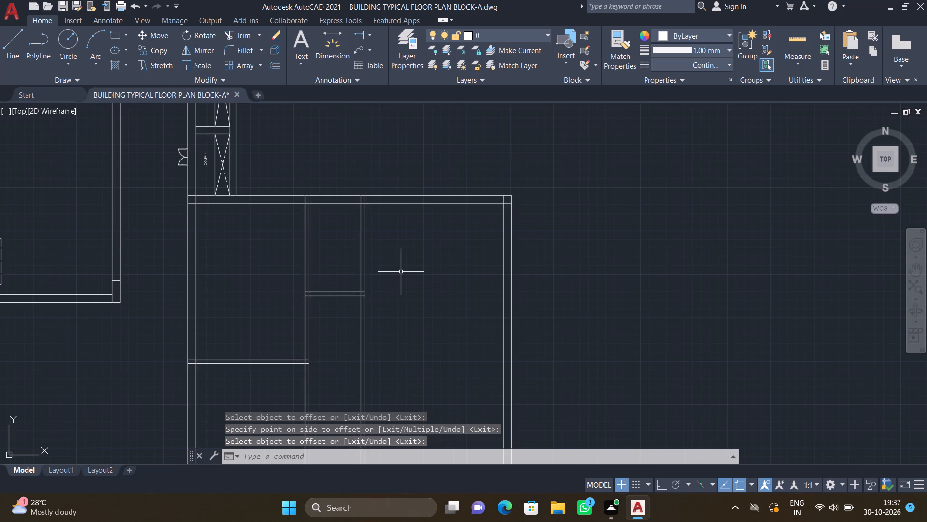
key("o")
key("Return")
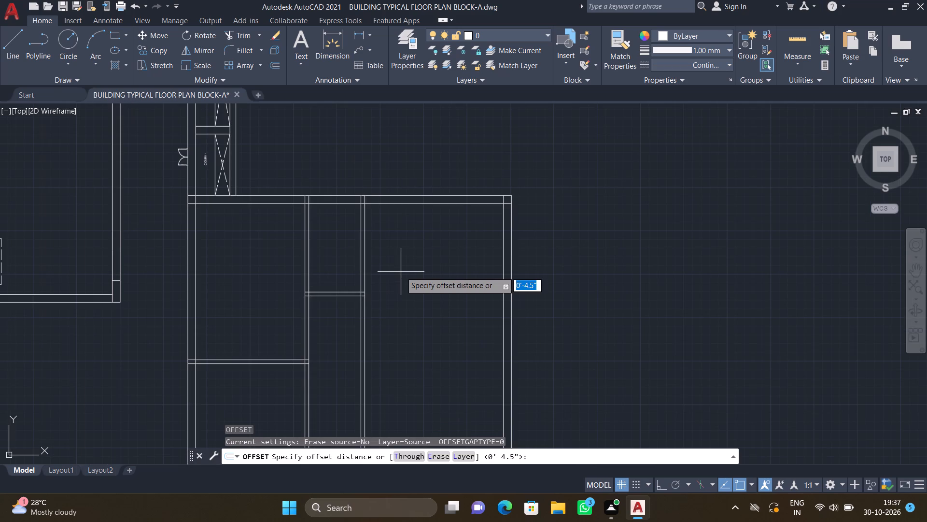
type("13'")
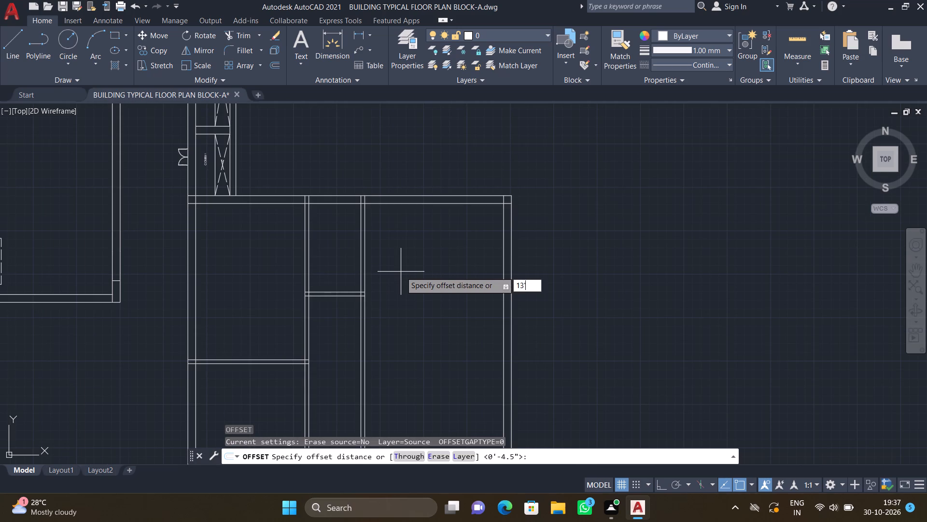
type("4\"")
key("Return")
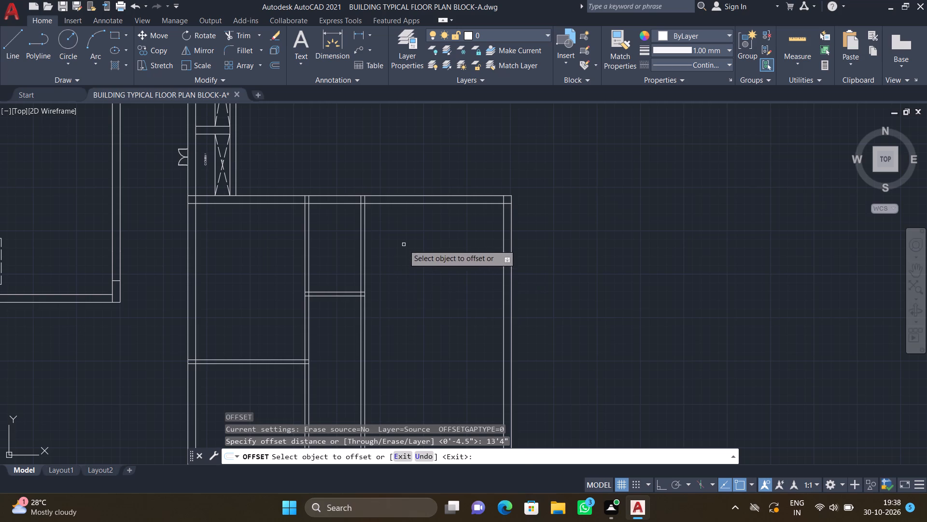
scroll(424, 207, "up", 1)
left_click(423, 201)
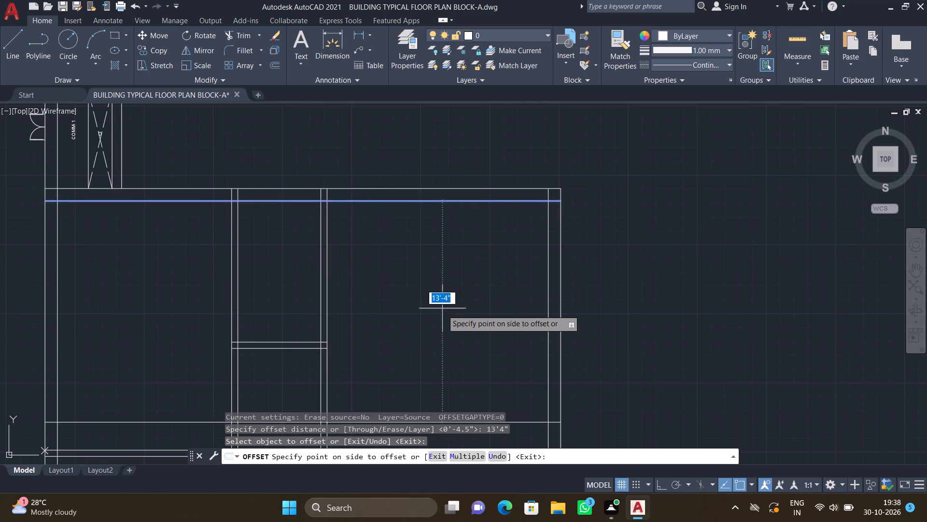
left_click(442, 320)
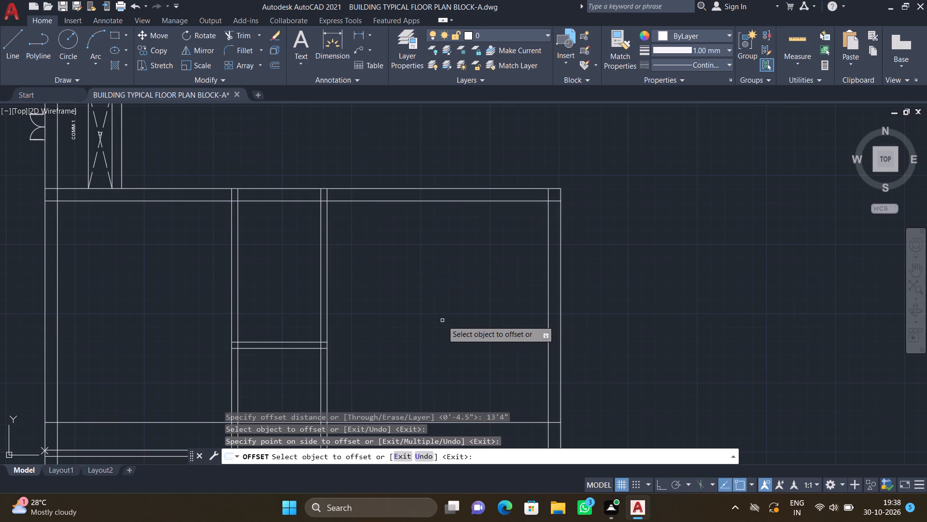
Erase the 13'4" offset line that runs across the new flat.
key("Escape")
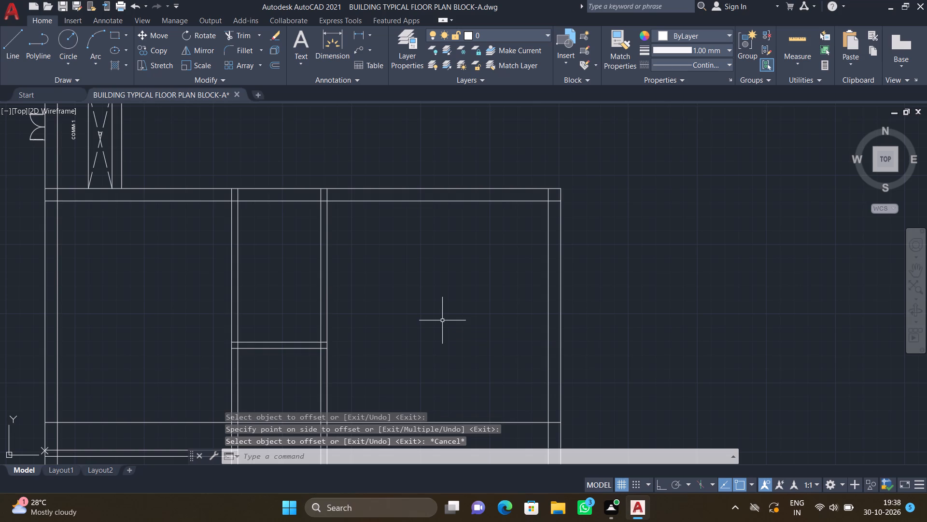
scroll(439, 363, "down", 1)
left_click(463, 398)
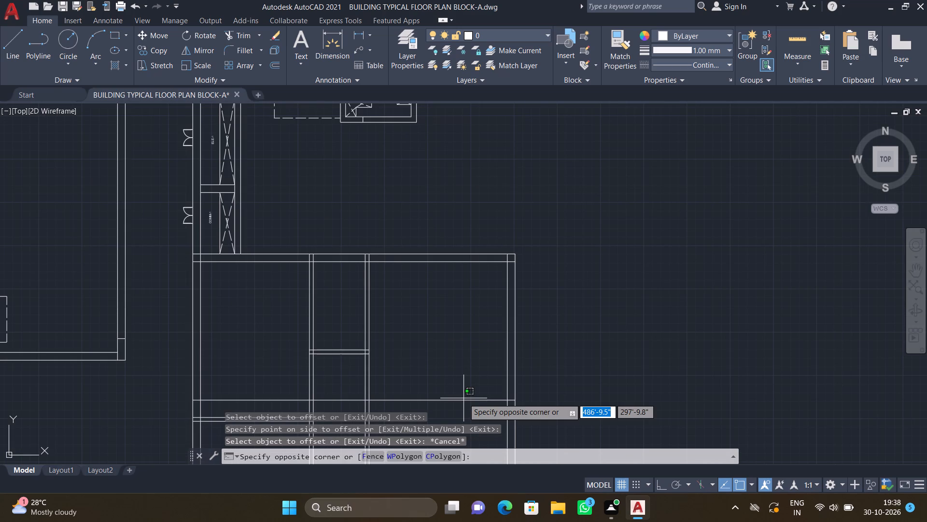
left_click(463, 401)
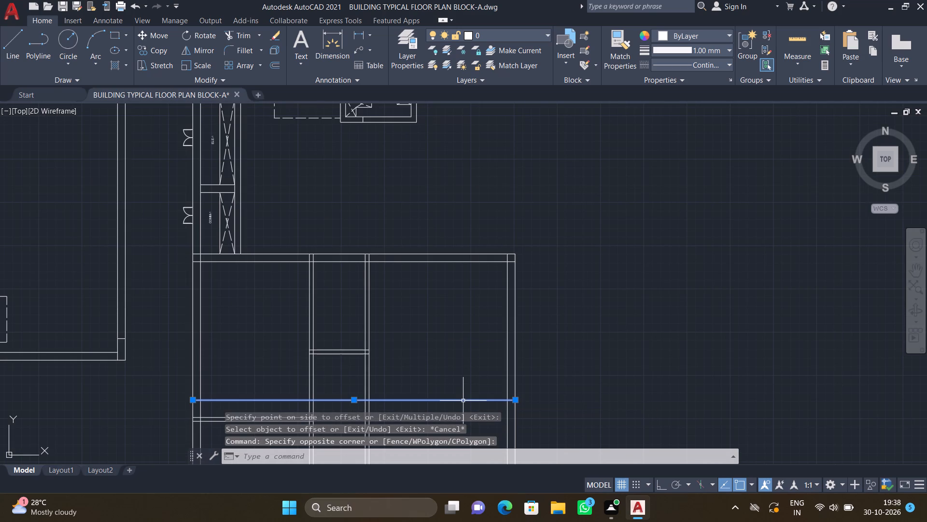
key("Delete")
Offset the lower line of the flat's top wall by 10' downwards.
key("o")
key("Return")
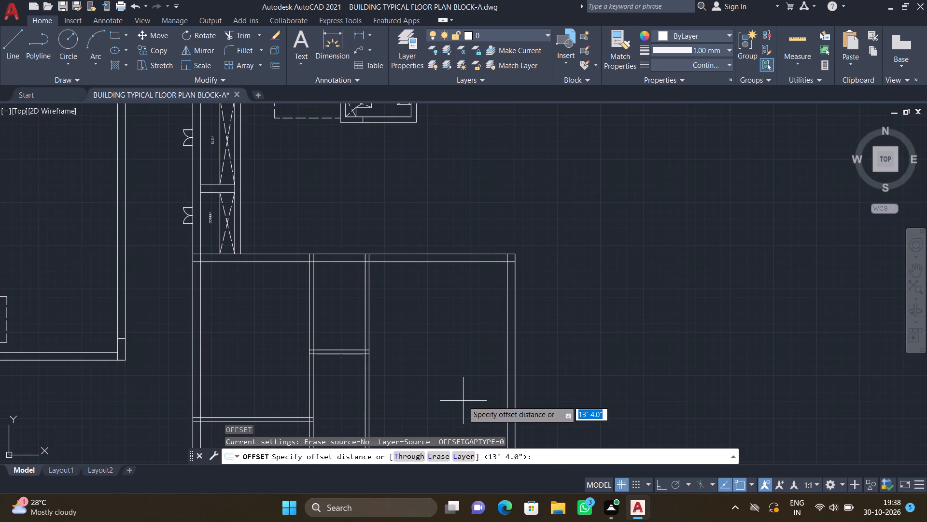
type("10'")
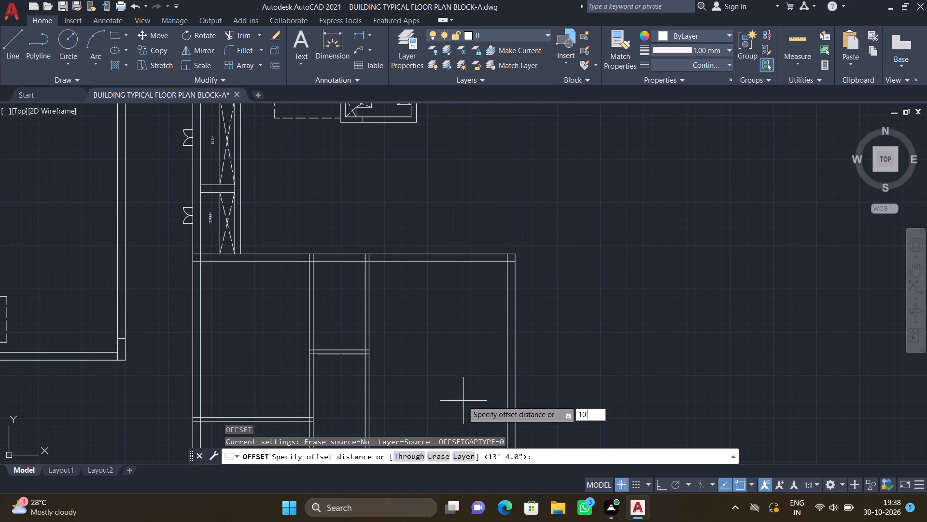
key("Return")
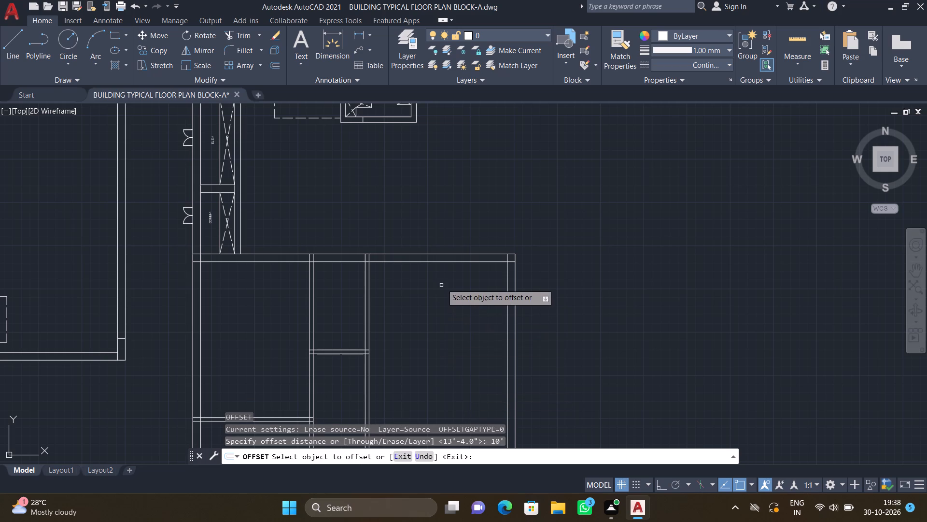
left_click(442, 260)
left_click(451, 389)
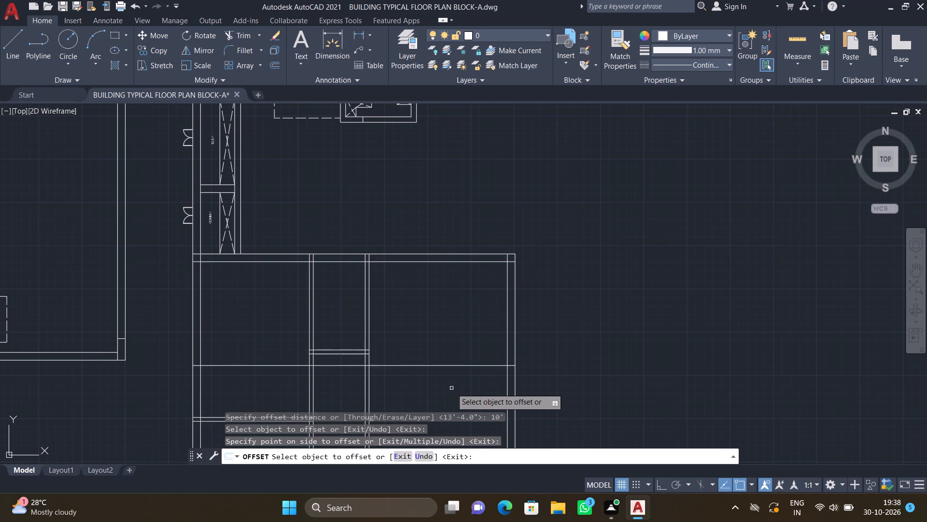
key("Return")
Trim the 10' offset line in the left-hand and middle rooms and across their walls, keeping only its part in the right-hand room.
type("TR")
key("Return")
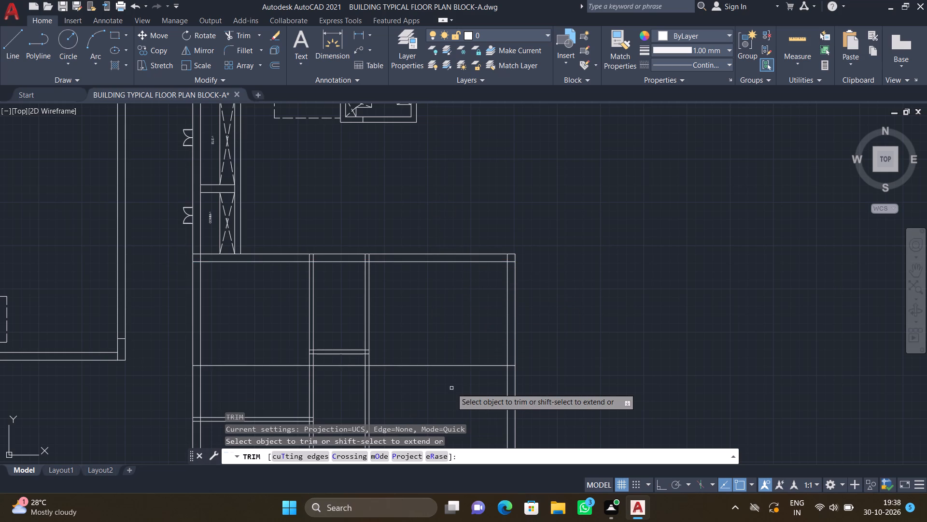
scroll(331, 362, "up", 1)
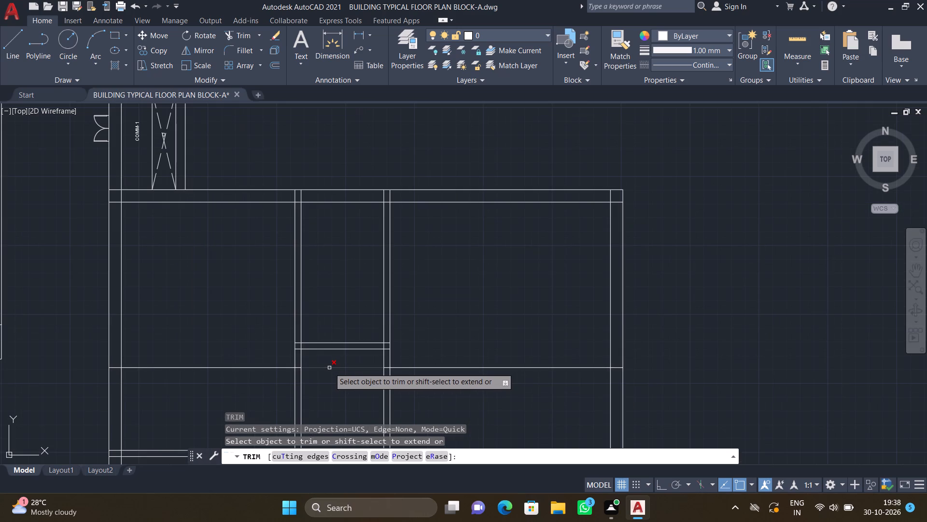
left_click(329, 368)
scroll(243, 374, "up", 1)
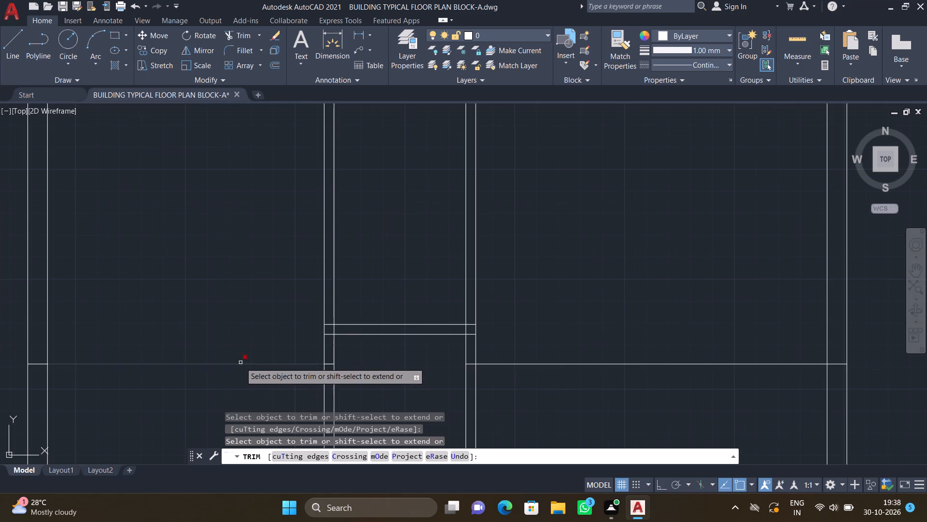
left_click(242, 363)
scroll(323, 355, "up", 1)
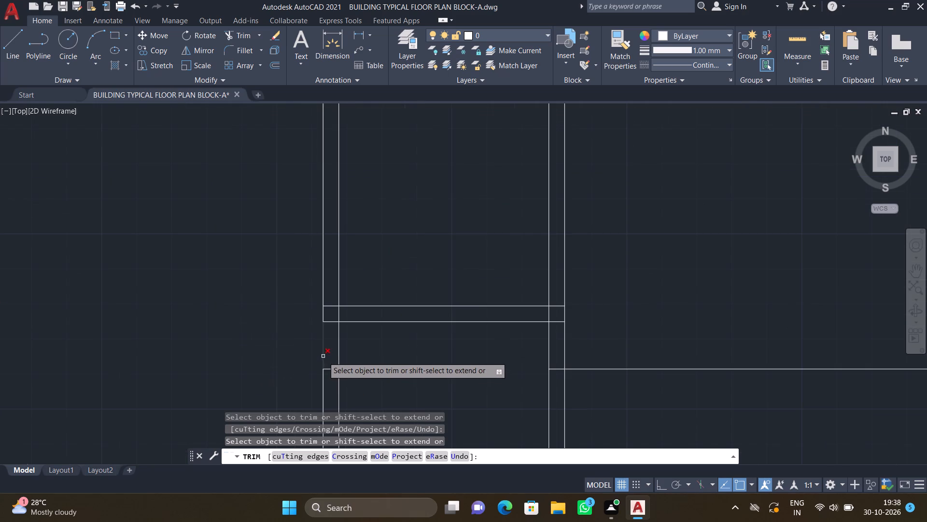
left_click(331, 370)
scroll(268, 387, "down", 3)
scroll(164, 395, "up", 1)
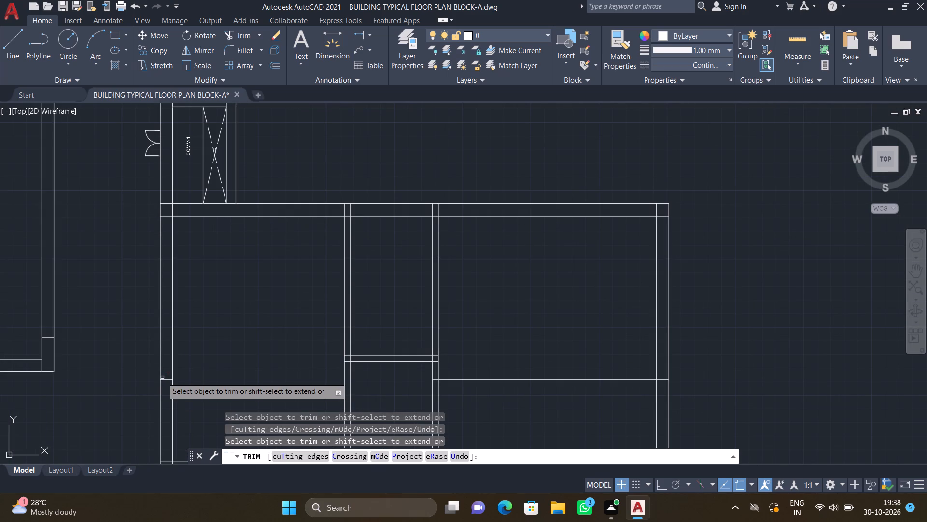
left_click(164, 380)
key("Return")
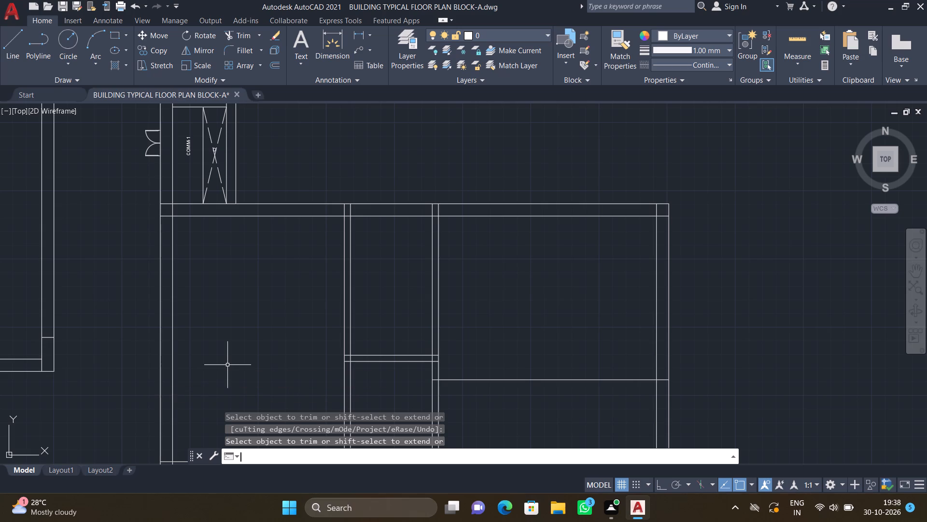
Offset the right-hand room's short horizontal line by 4.5" downwards to form its bottom wall.
key("o")
key("Return")
type("4.5\"")
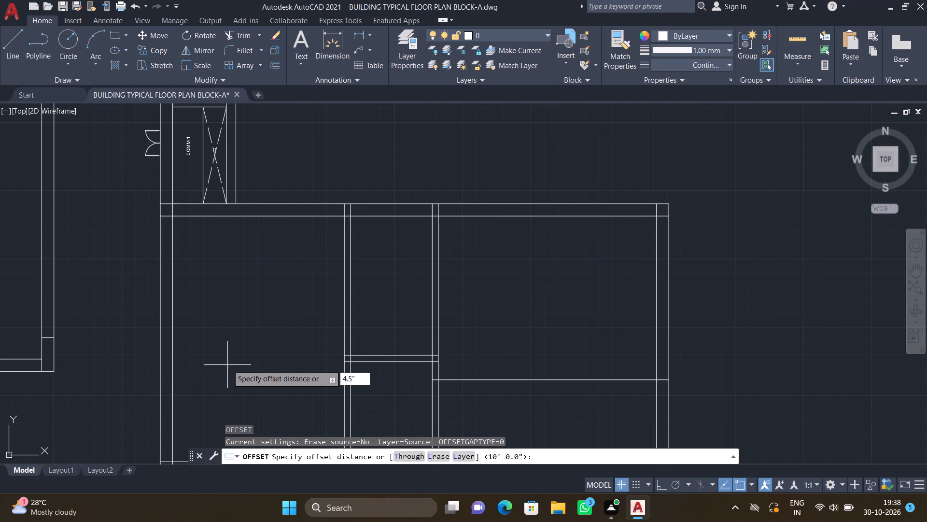
key("Return")
scroll(470, 360, "down", 2)
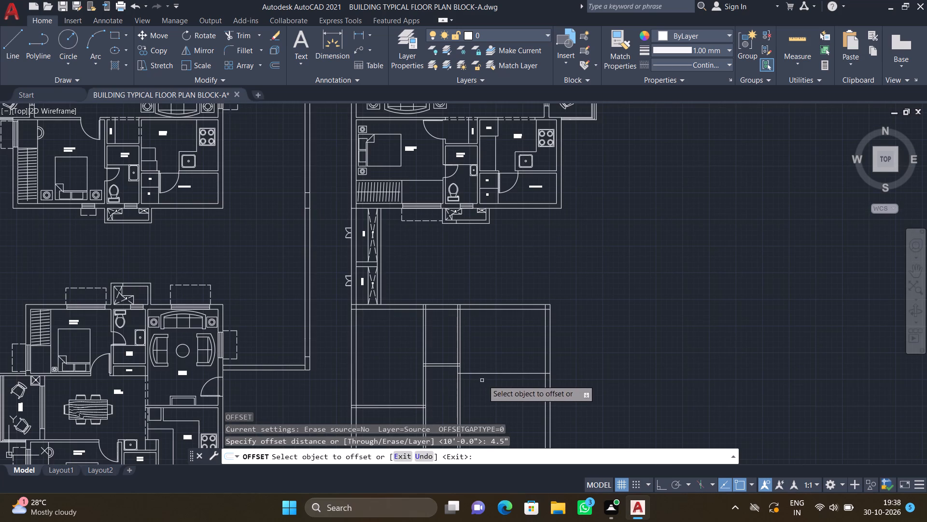
left_click(483, 373)
left_click(485, 396)
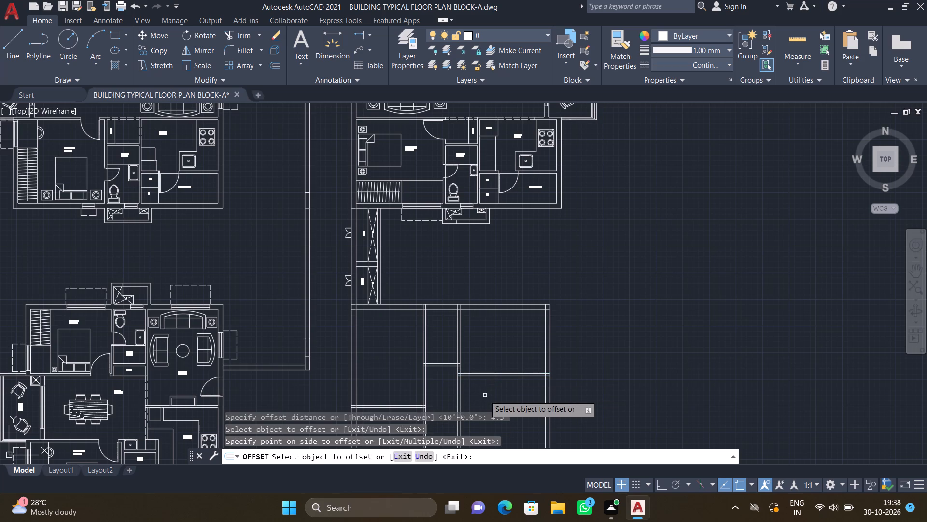
key("Return")
Trim the lines of both vertical partition walls where they run on below the rooms' horizontal walls.
scroll(485, 395, "down", 1)
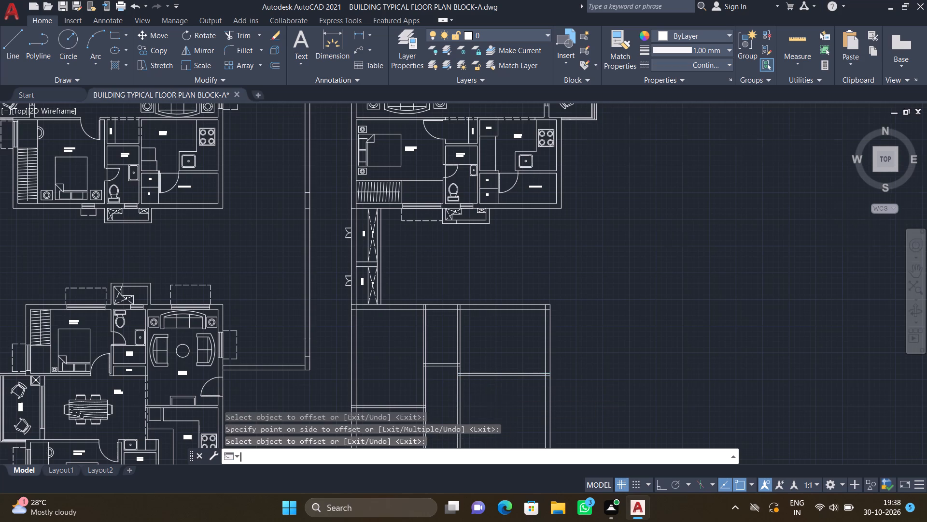
scroll(485, 395, "down", 1)
scroll(503, 387, "up", 1)
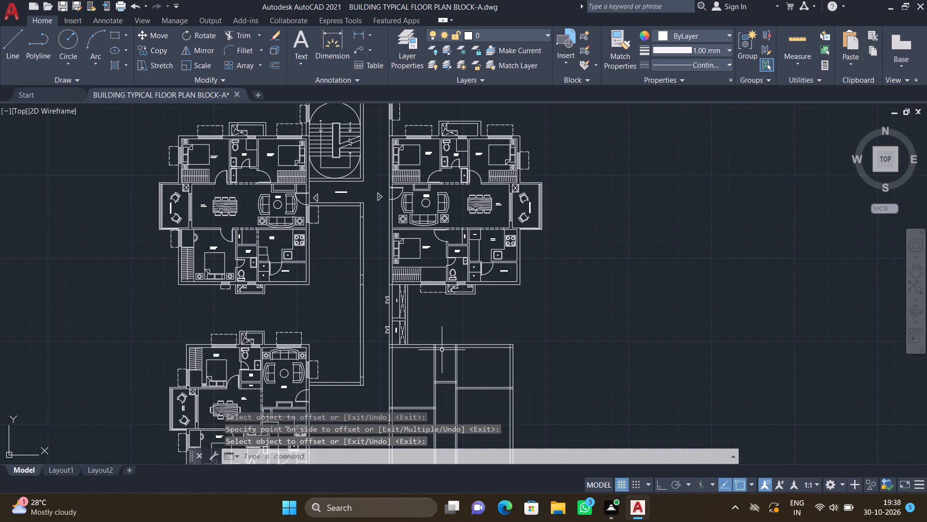
scroll(440, 300, "down", 1)
scroll(423, 418, "up", 2)
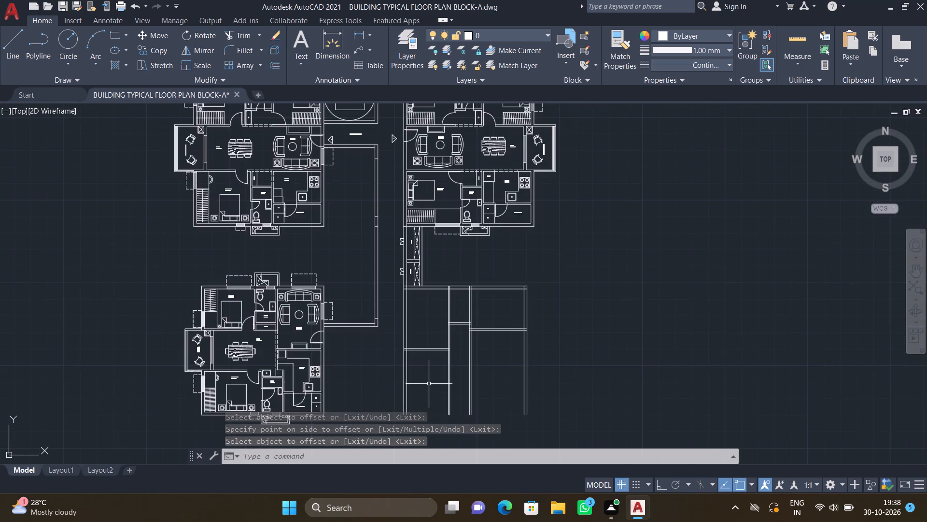
scroll(429, 384, "up", 2)
type("TR")
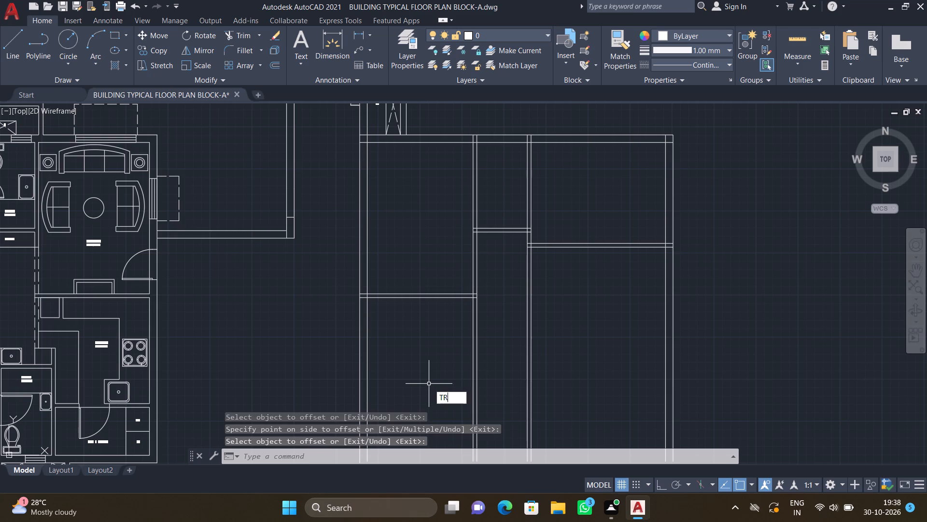
key("Return")
left_click_drag(457, 369, 461, 369)
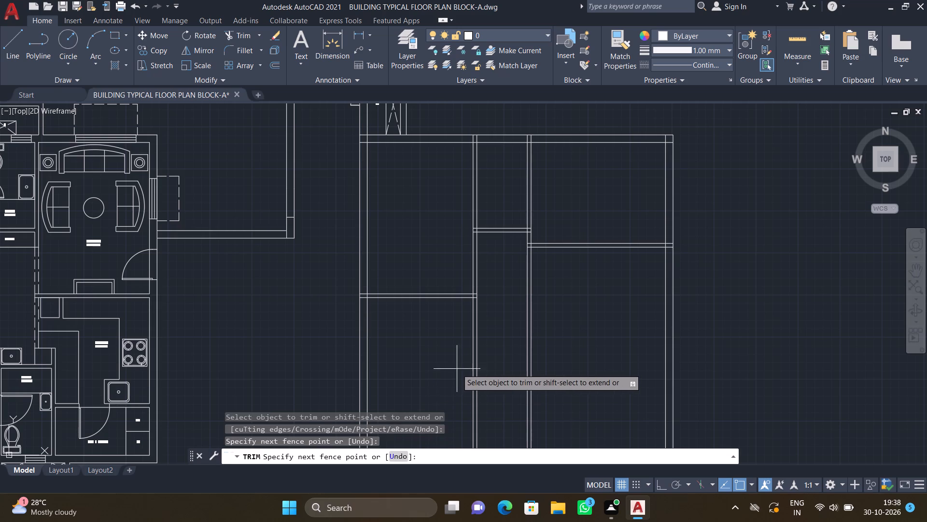
left_click_drag(461, 369, 551, 377)
key("Return")
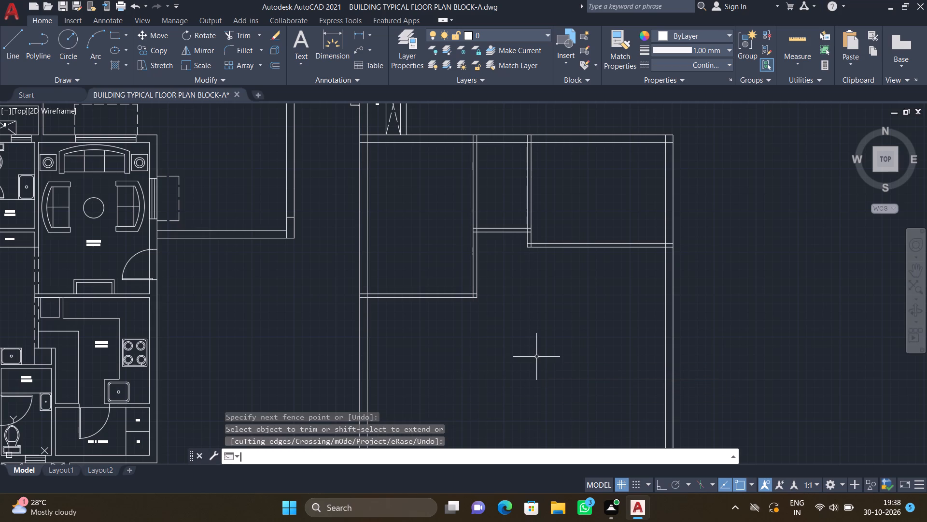
Offset the lower line of the left-hand room's bottom wall by 15'6" downwards.
key("o")
key("Return")
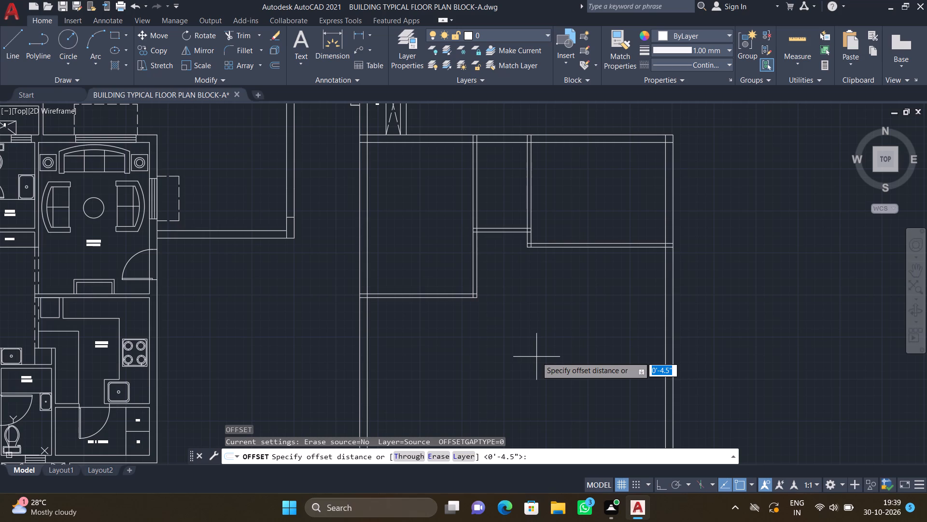
type("15'")
key("6")
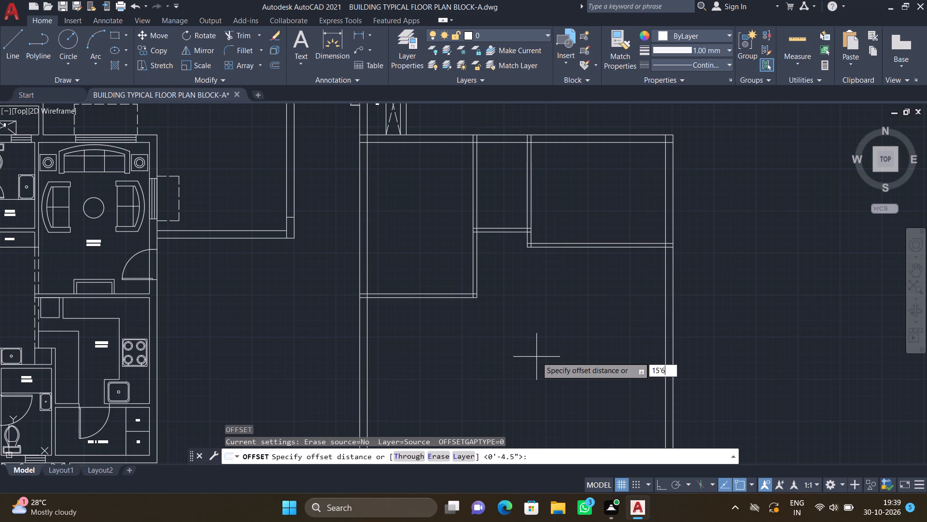
key("shift+quotedbl")
key("Return")
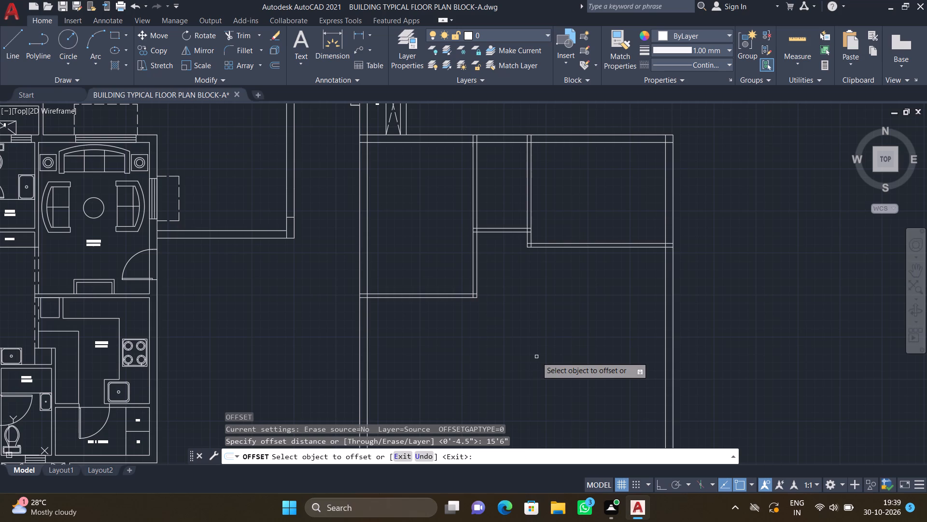
scroll(477, 354, "down", 2)
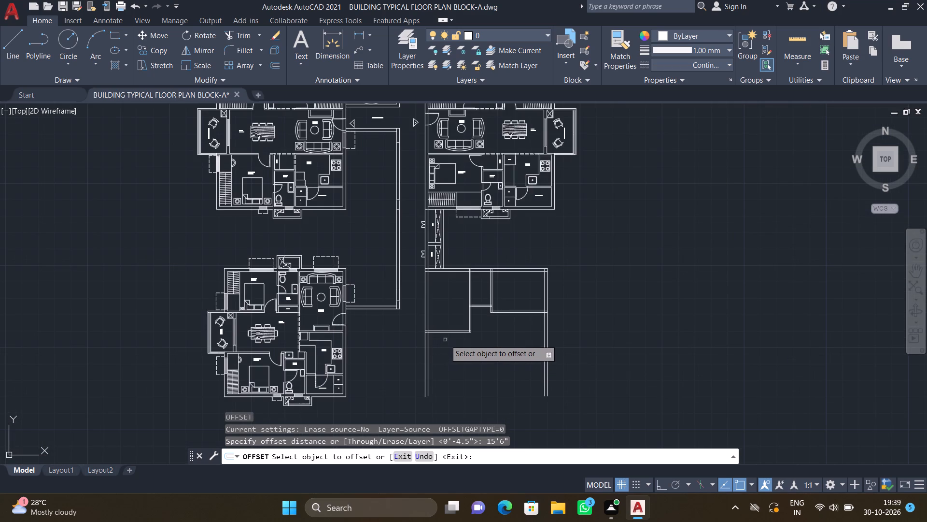
scroll(446, 340, "up", 2)
left_click(445, 321)
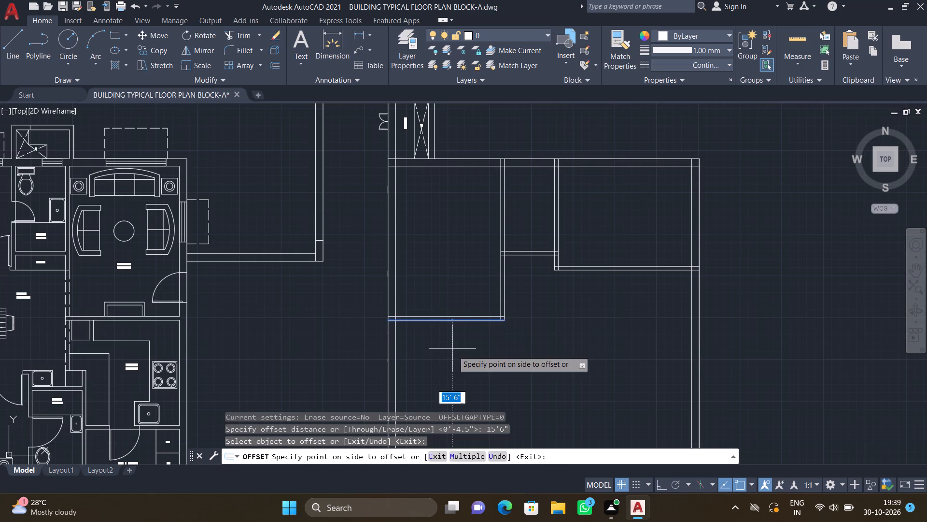
left_click(459, 383)
key("Return")
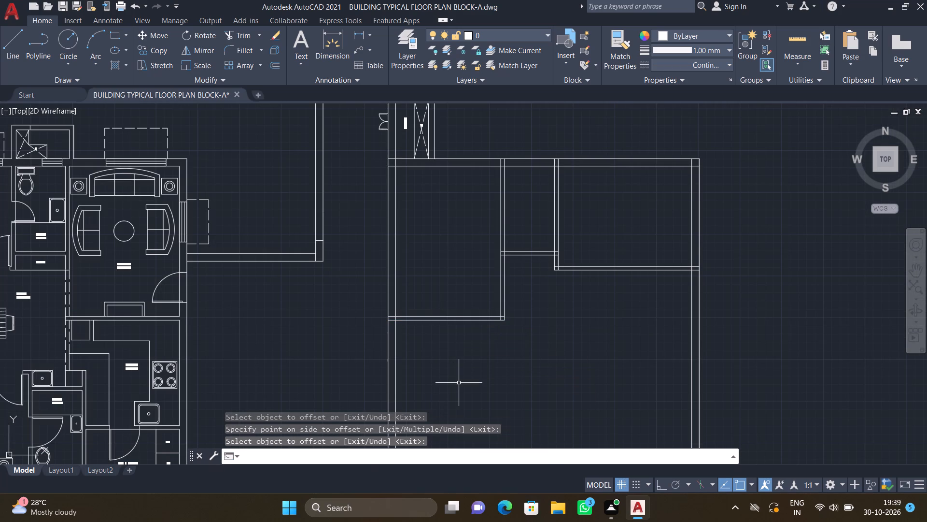
Extend the 15'6" offset line across the flat to the outer line of the right-hand outer wall.
scroll(457, 377, "down", 3)
scroll(466, 420, "up", 1)
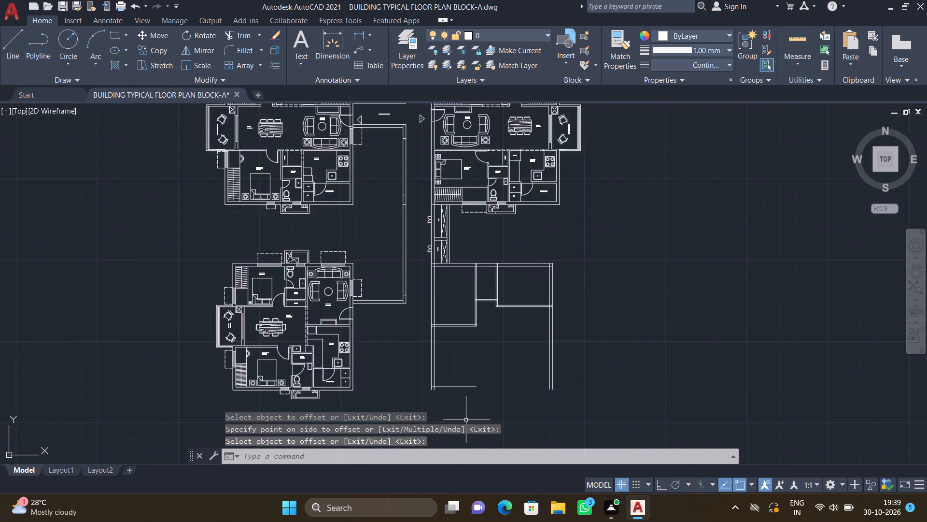
scroll(466, 420, "up", 3)
type("EX")
key("Return")
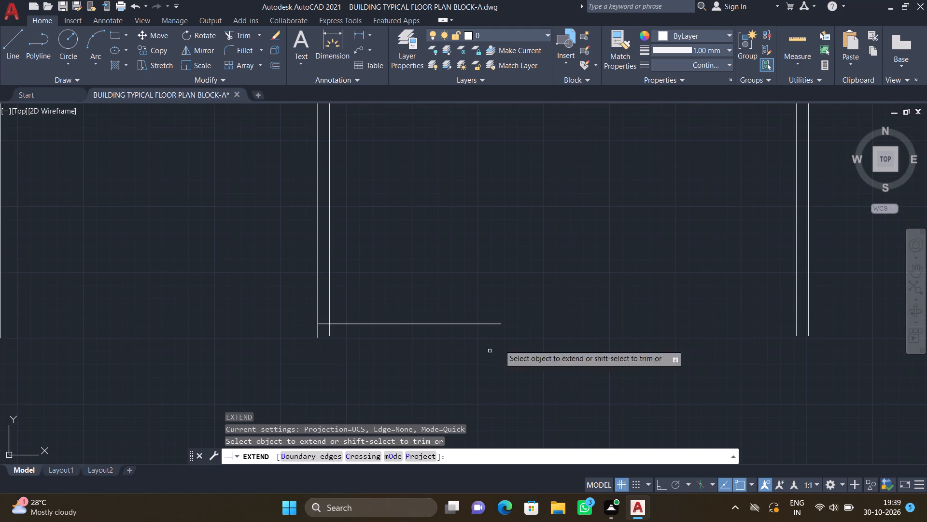
left_click(498, 325)
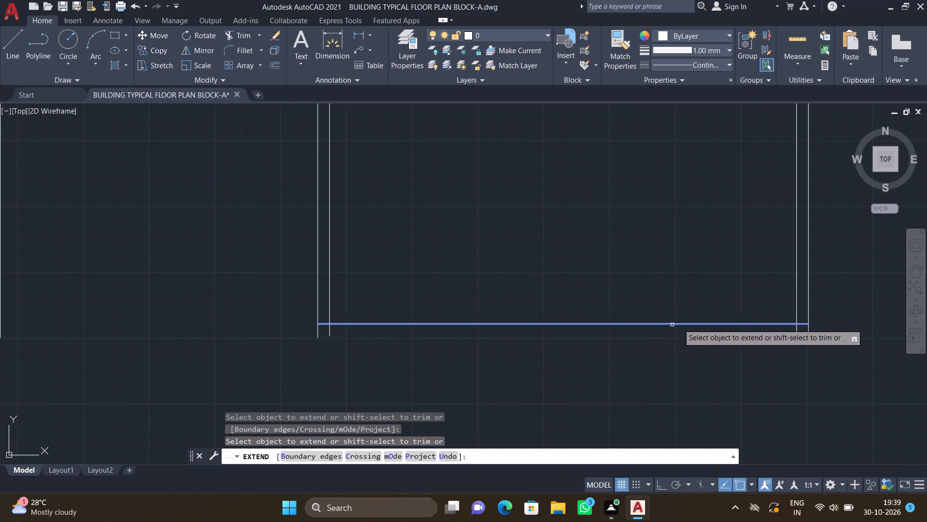
left_click(695, 323)
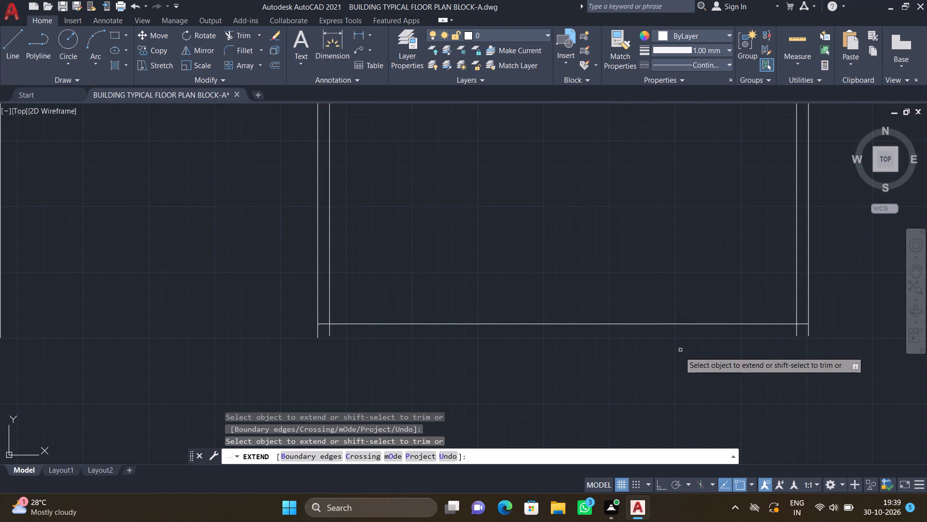
key("Return")
Offset the horizontal line closing the bottom of the flat by 9" downwards to form the bottom outer wall.
key("o")
key("Return")
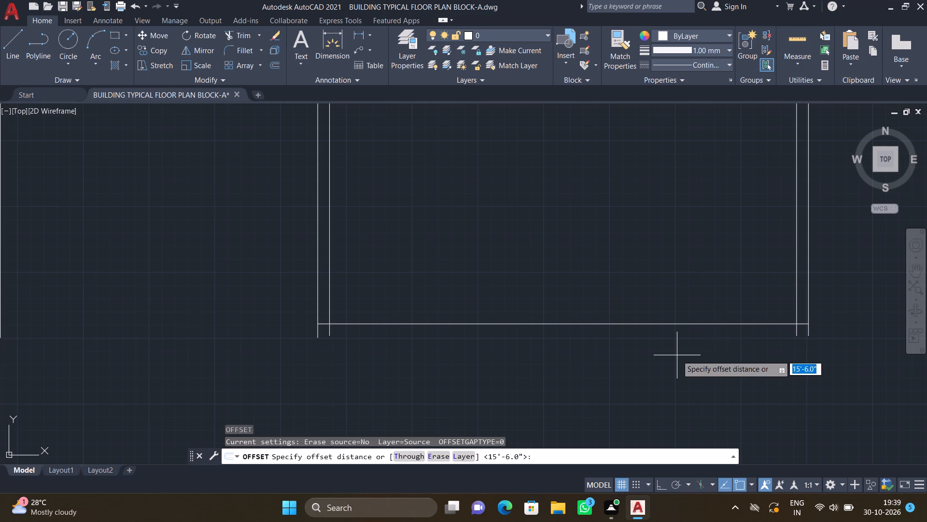
type("9\"")
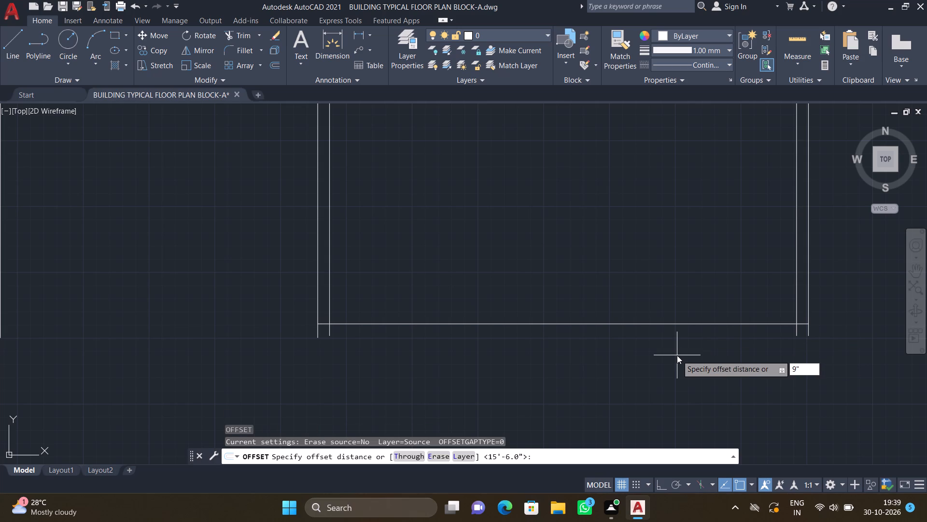
key("Return")
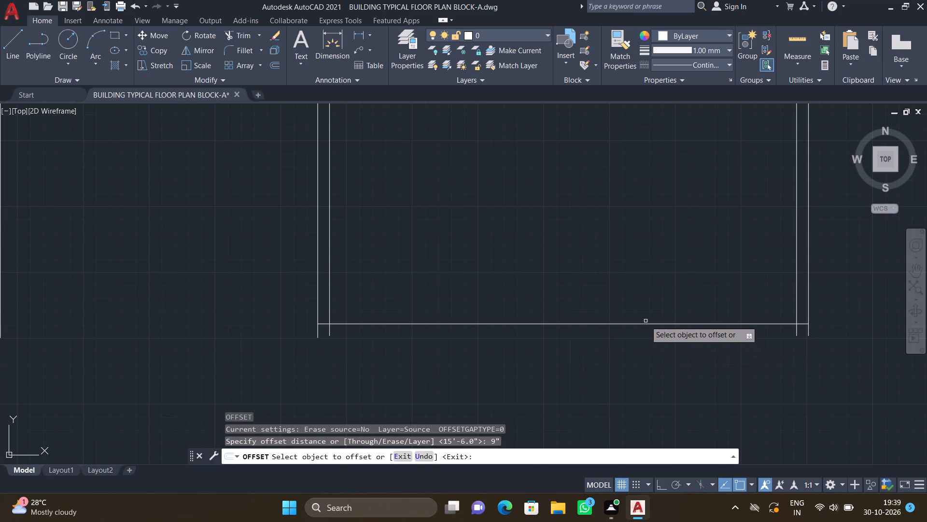
left_click(647, 323)
left_click(648, 335)
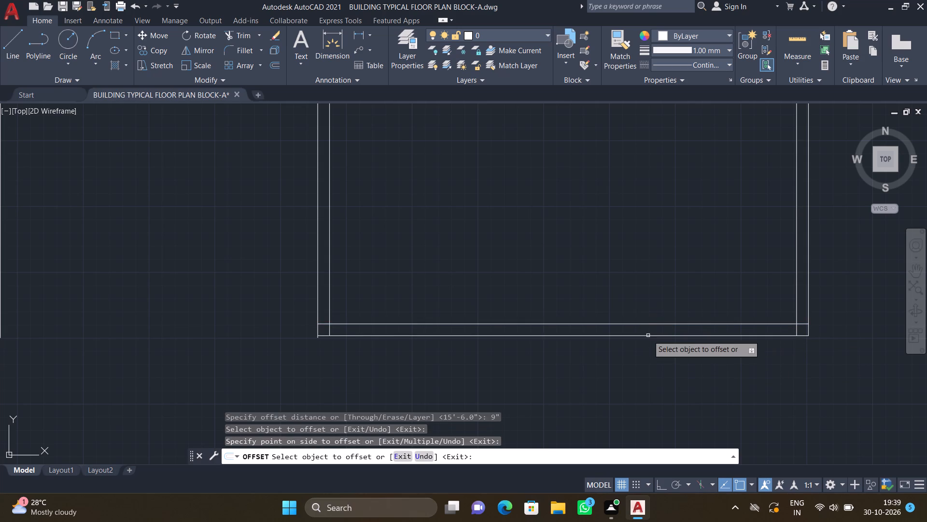
key("Return")
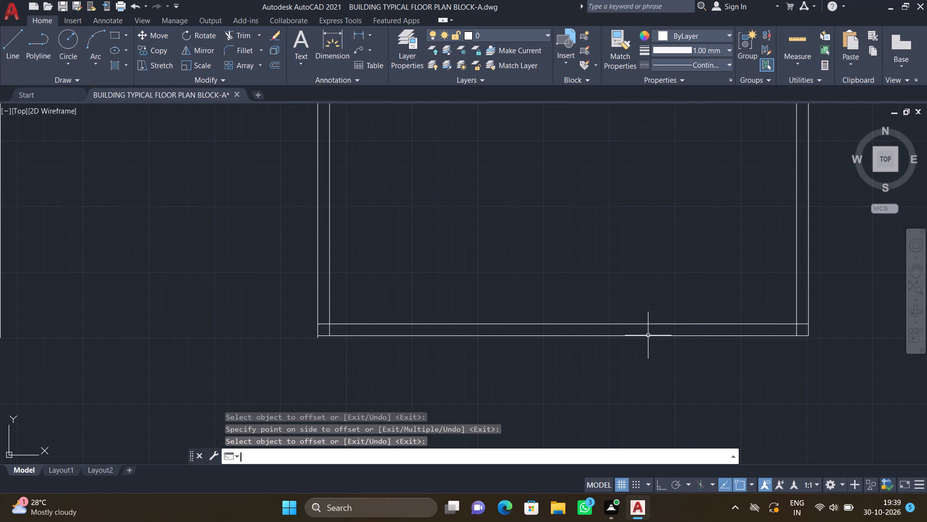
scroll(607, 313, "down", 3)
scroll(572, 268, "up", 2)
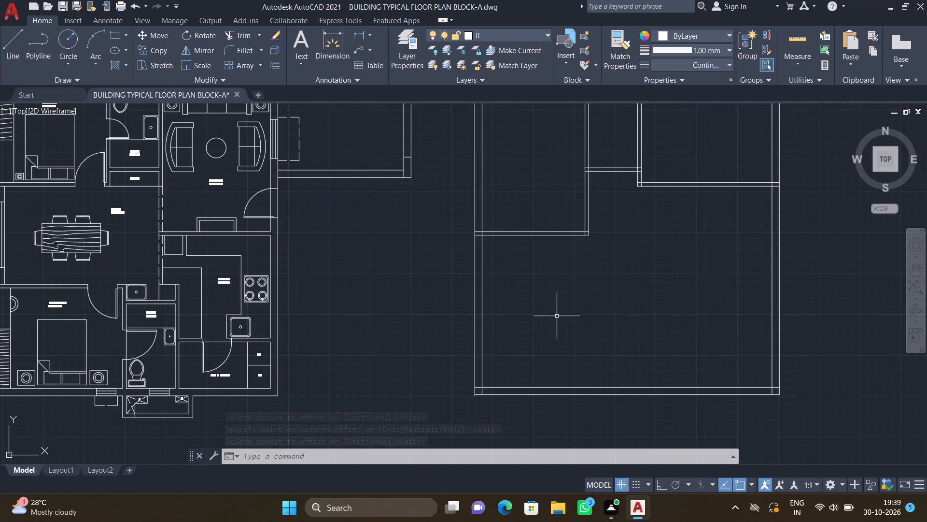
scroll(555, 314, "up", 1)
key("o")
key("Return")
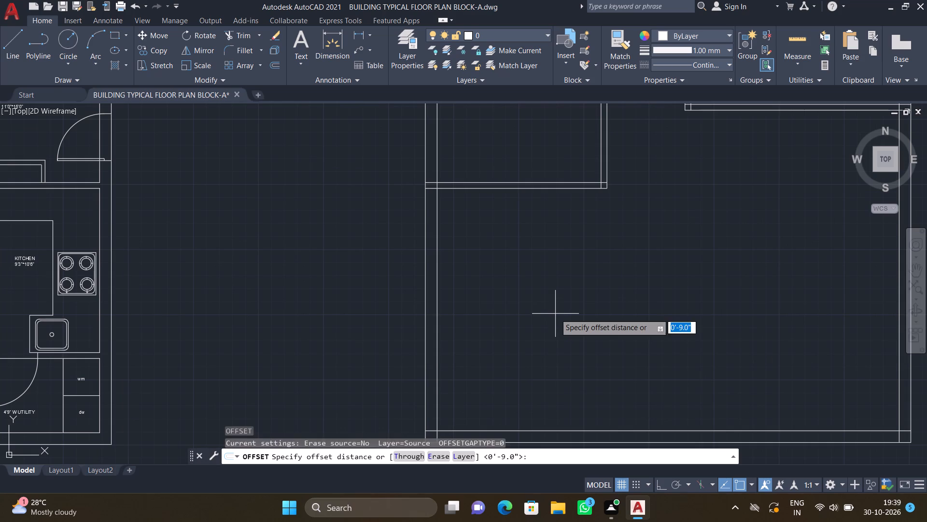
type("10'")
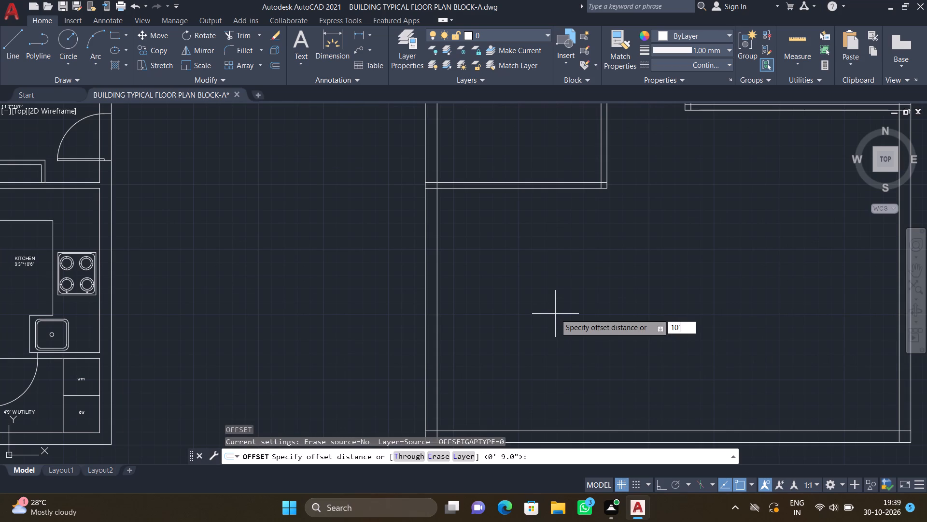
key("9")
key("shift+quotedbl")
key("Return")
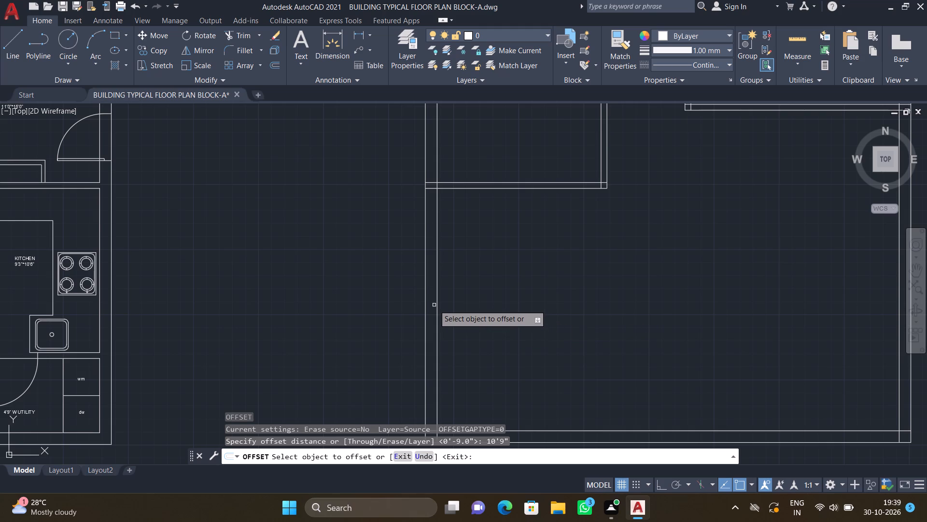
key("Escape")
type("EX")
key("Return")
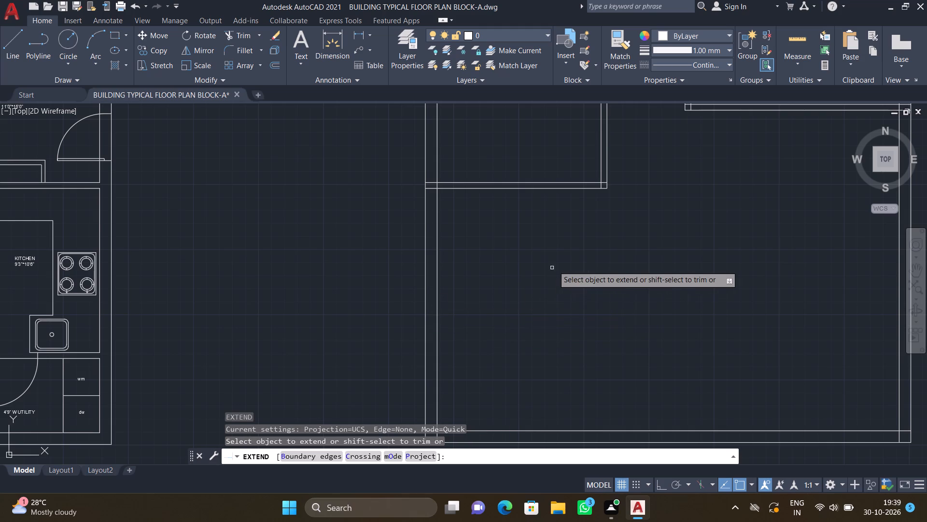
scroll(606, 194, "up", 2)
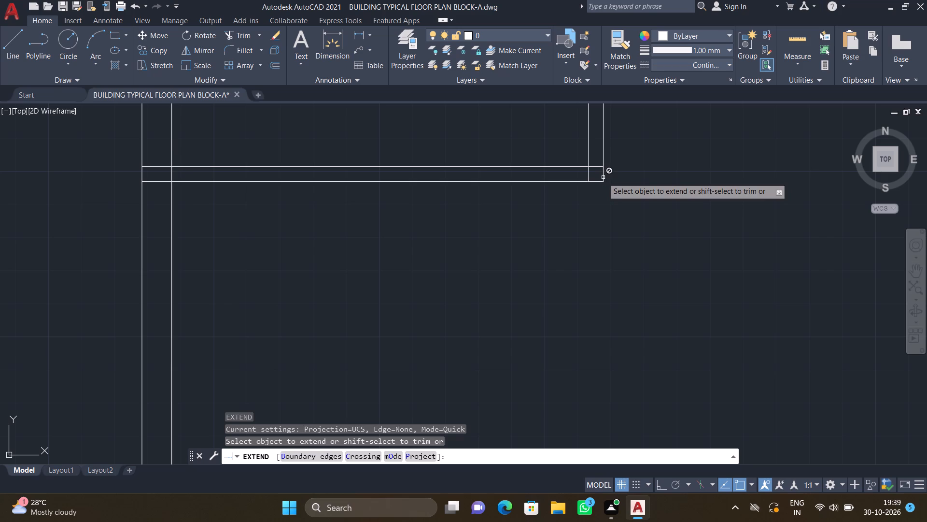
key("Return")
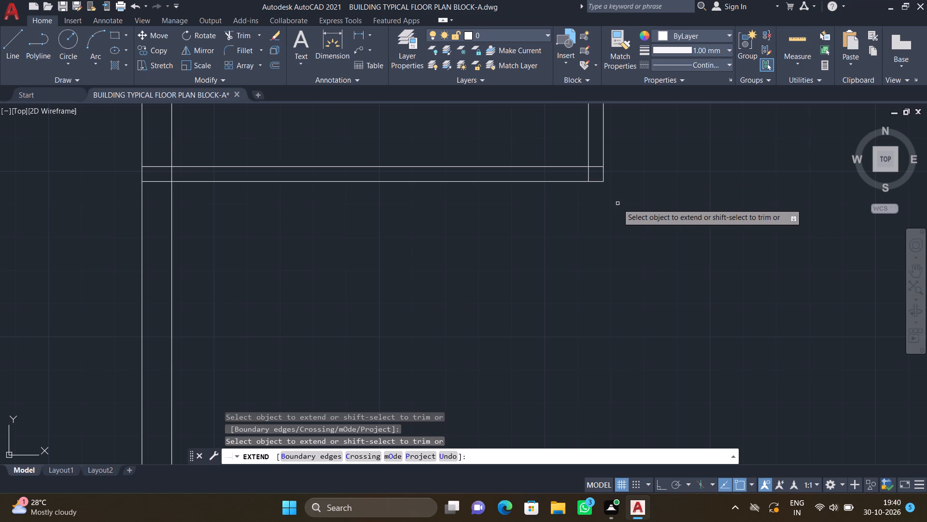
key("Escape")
Draw a vertical line about 16'3" long from the left-hand room's bottom-right wall corner down to the bottom outer wall's outer line.
key("l")
key("Return")
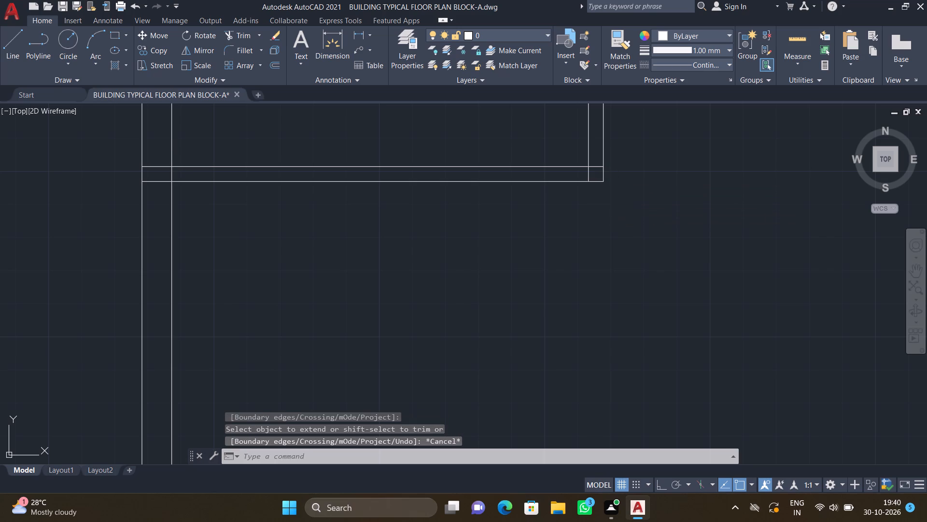
scroll(587, 191, "up", 1)
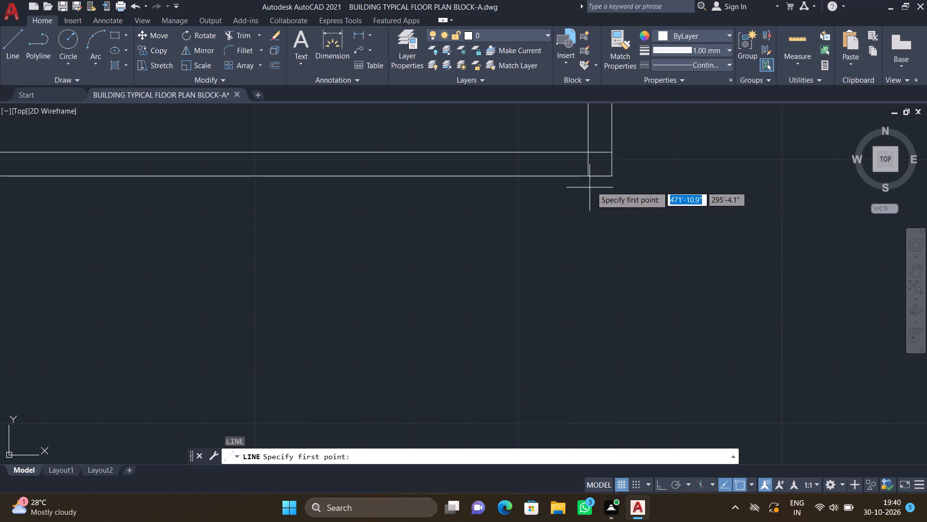
left_click(609, 175)
scroll(632, 300, "down", 4)
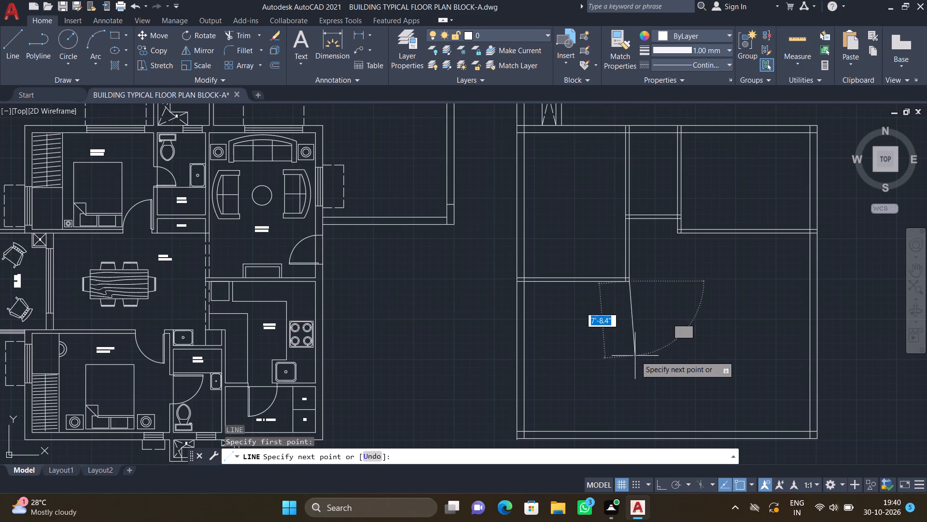
key("F8")
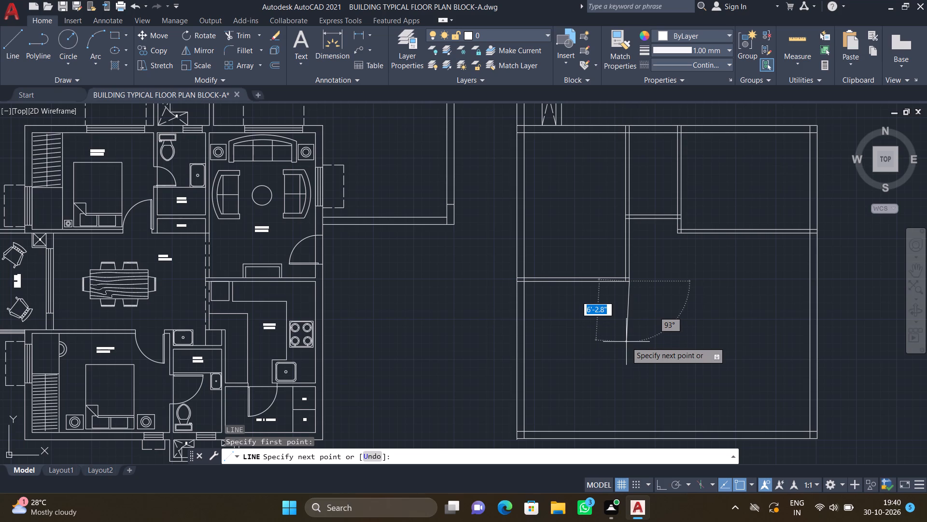
scroll(623, 350, "down", 2)
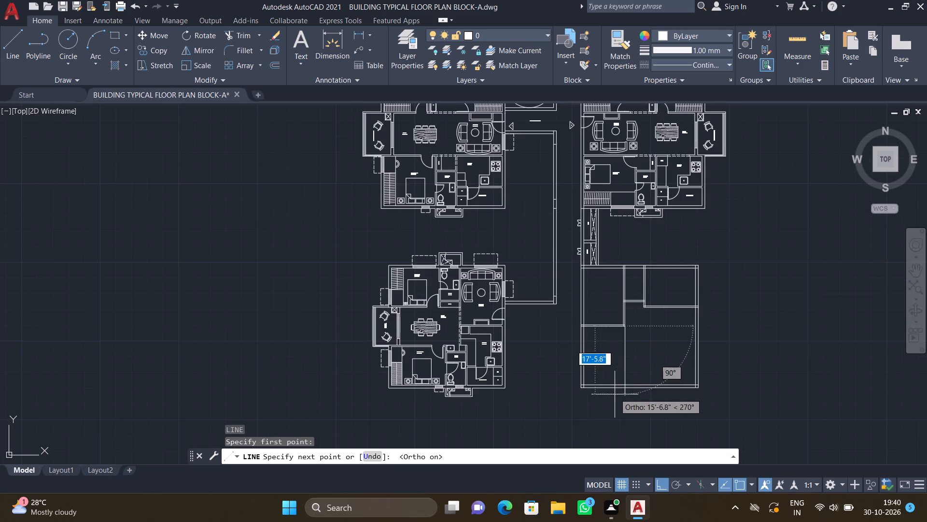
scroll(617, 396, "up", 4)
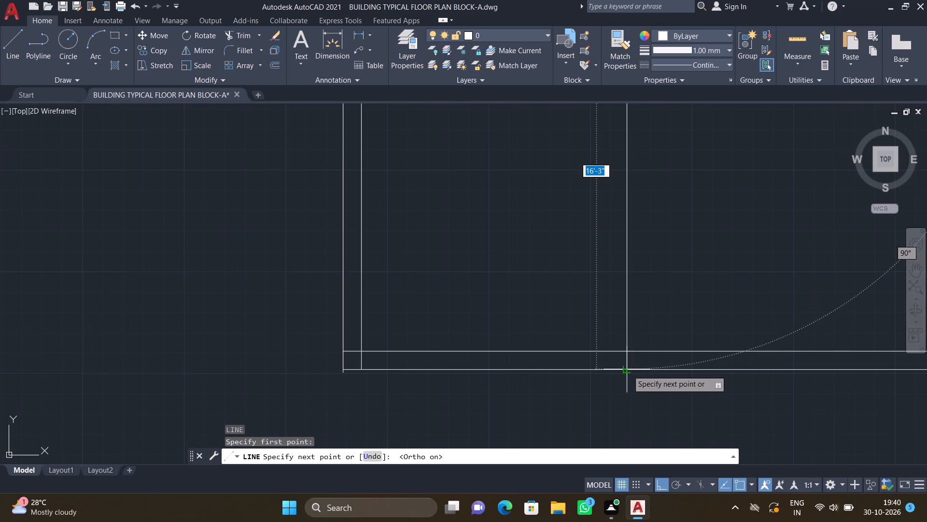
left_click(628, 370)
key("Return")
Offset the new vertical line by 4.5" to the left to form the lower left-hand room's partition wall.
scroll(605, 337, "down", 1)
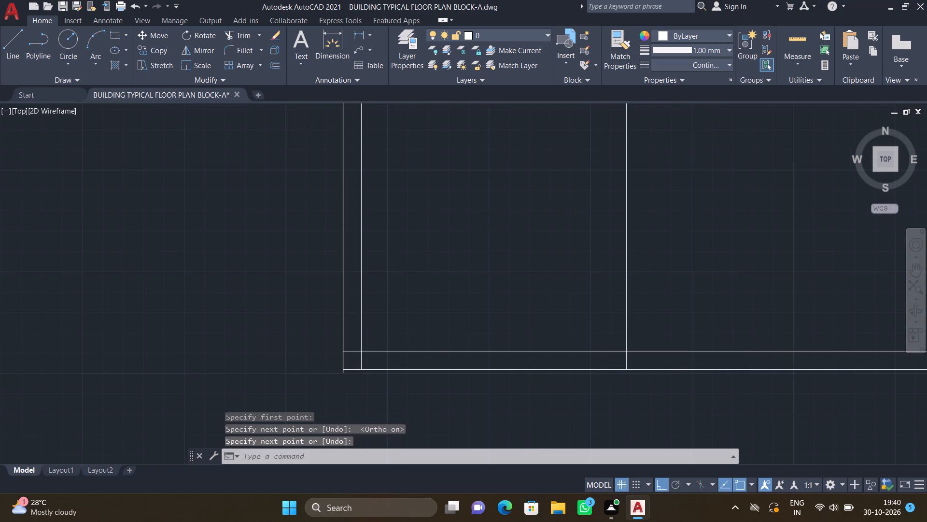
scroll(605, 337, "down", 2)
scroll(649, 231, "up", 1)
scroll(580, 273, "up", 2)
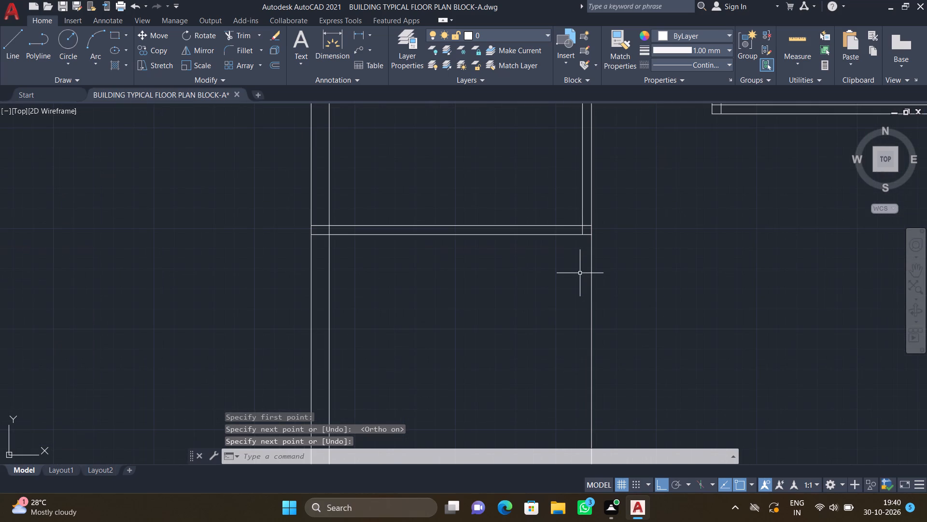
key("o")
key("Return")
type("4.5\"")
key("Return")
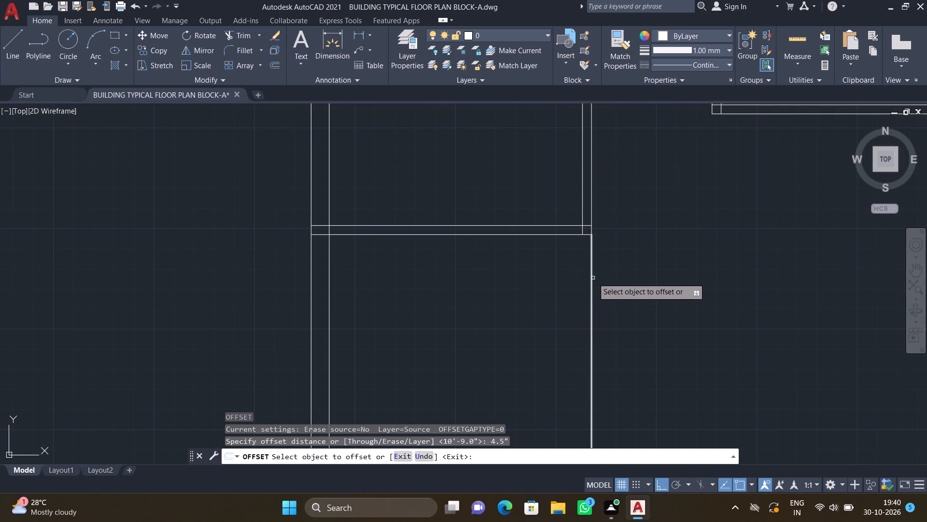
left_click(593, 278)
left_click(546, 280)
key("Return")
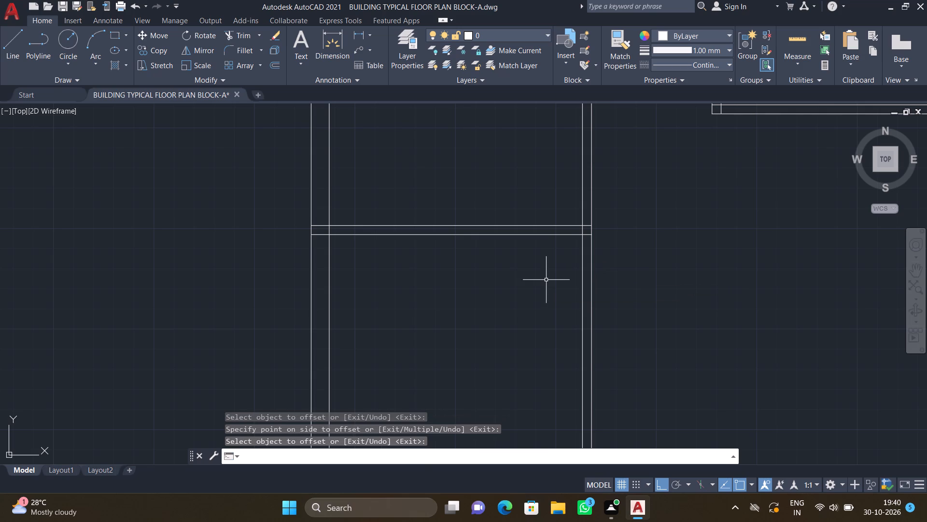
Offset the right-hand line of the lower left-hand room's partition wall by 5' to the right.
scroll(547, 280, "down", 3)
scroll(576, 296, "up", 1)
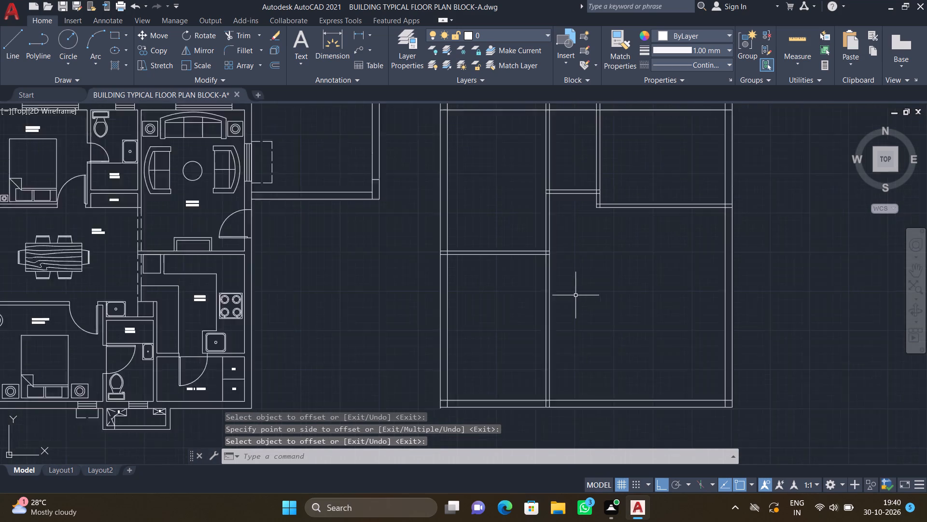
scroll(576, 295, "up", 1)
key("o")
key("Return")
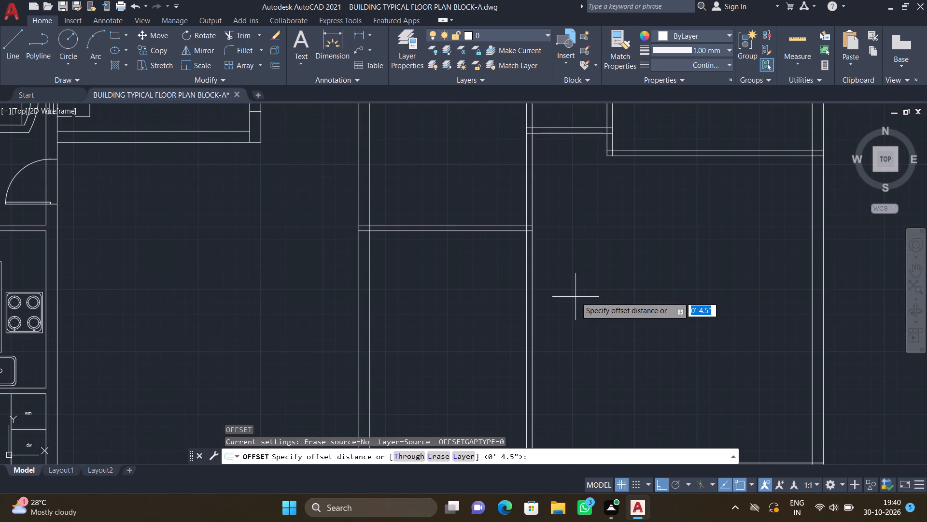
type("5'")
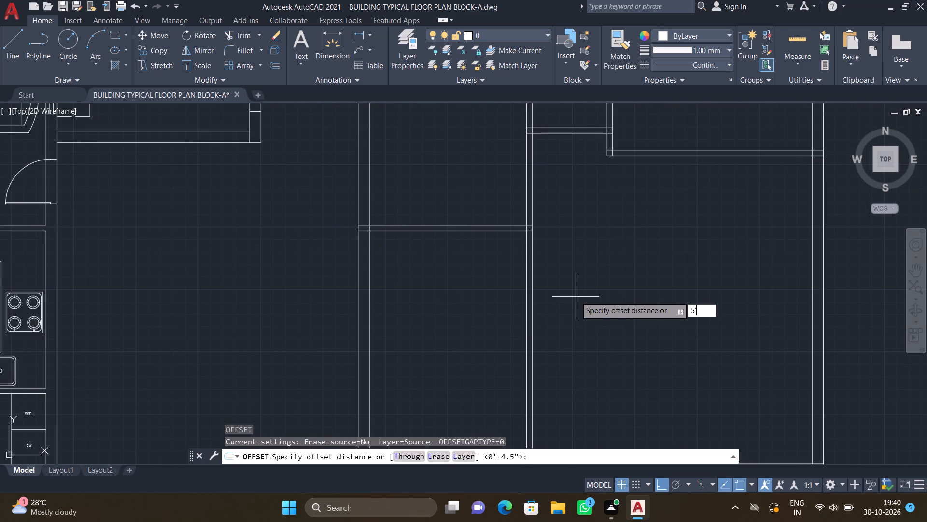
key("Return")
scroll(576, 298, "down", 2)
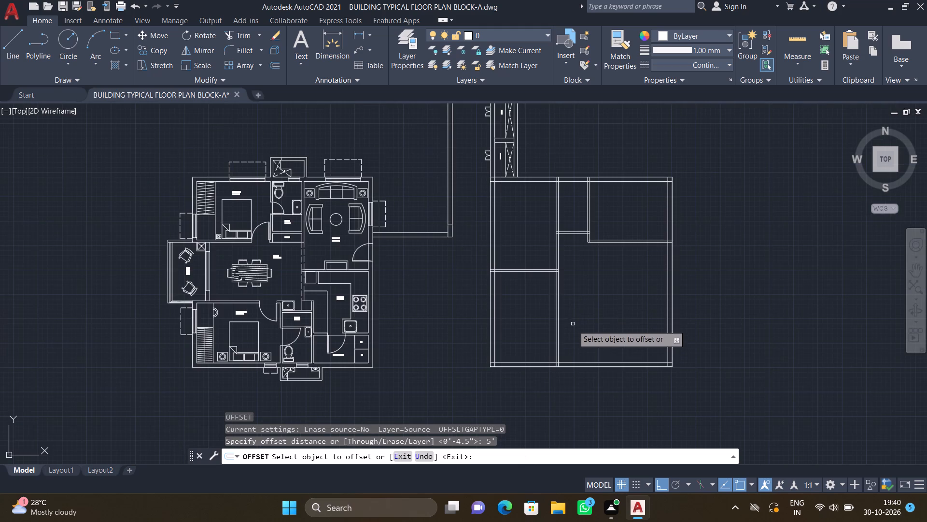
scroll(571, 368, "up", 2)
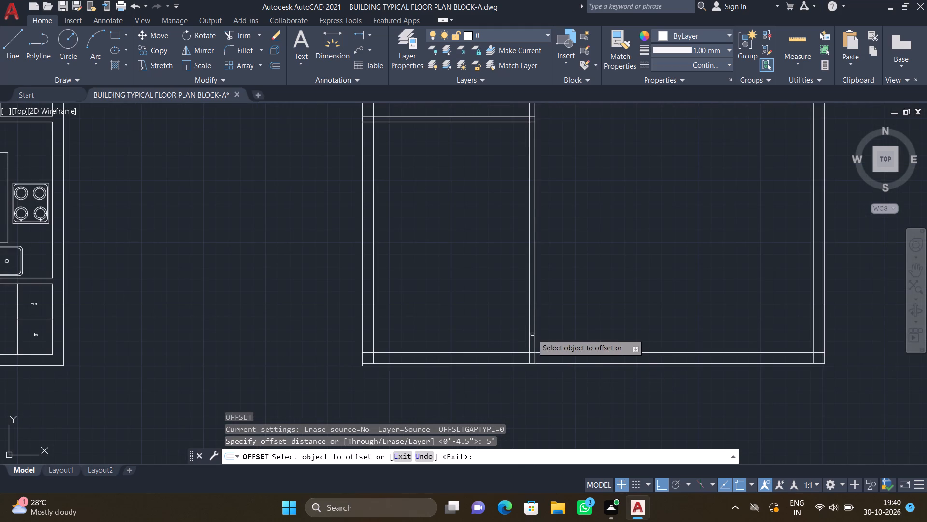
left_click(534, 326)
left_click(641, 321)
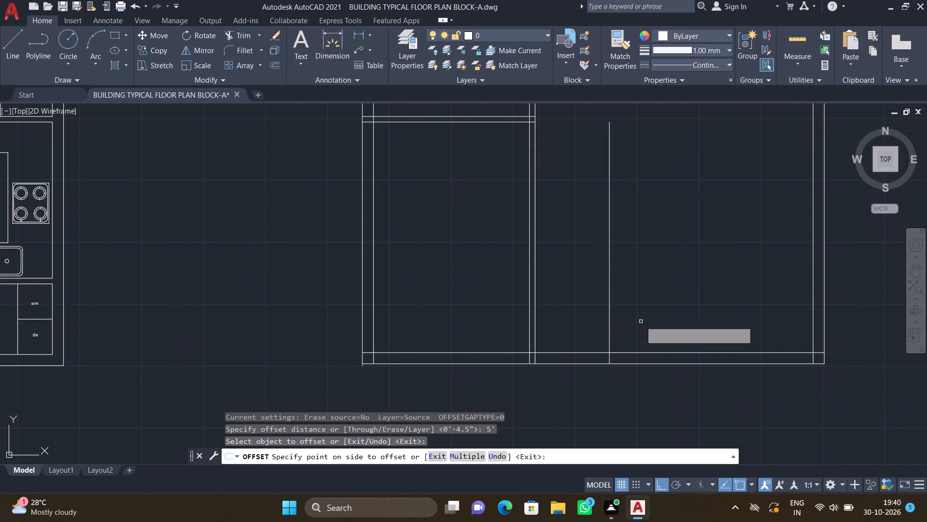
key("Return")
type("TY")
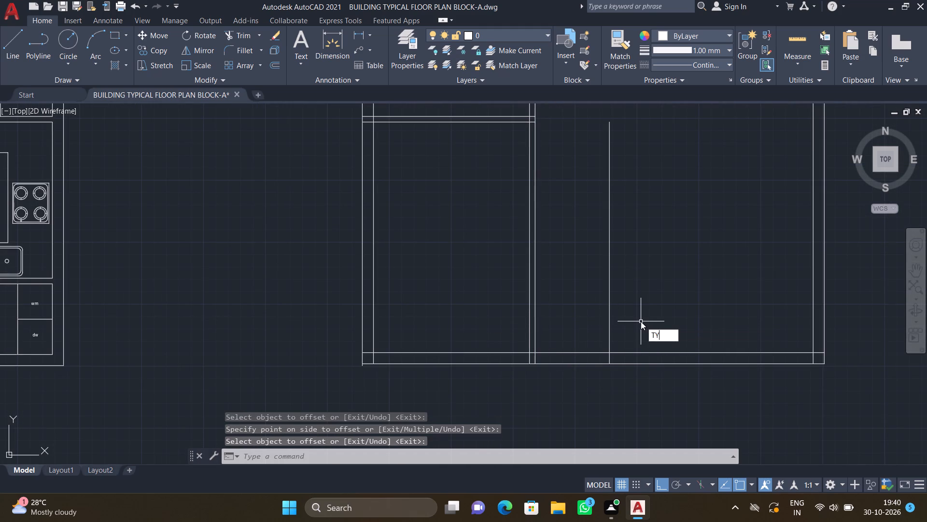
key("Escape")
Offset the free-standing vertical line right of the lower left-hand room's partition by 4.5" to the right to form a second partition wall.
scroll(640, 319, "down", 3)
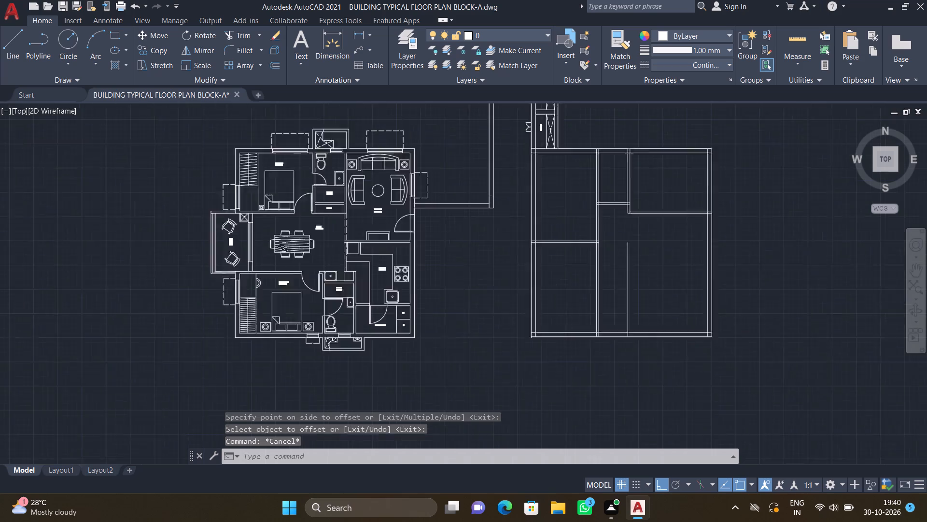
scroll(640, 281, "up", 2)
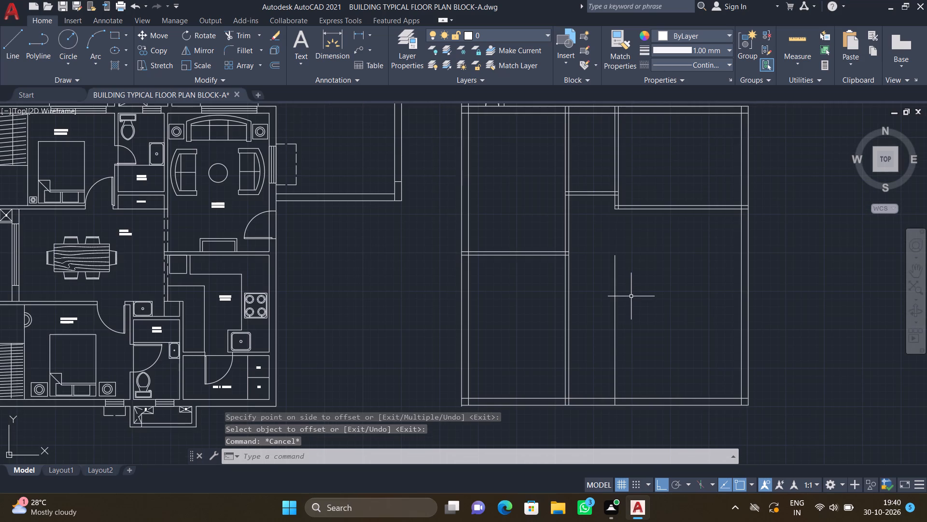
key("o")
key("Return")
type("4.5\"")
key("Return")
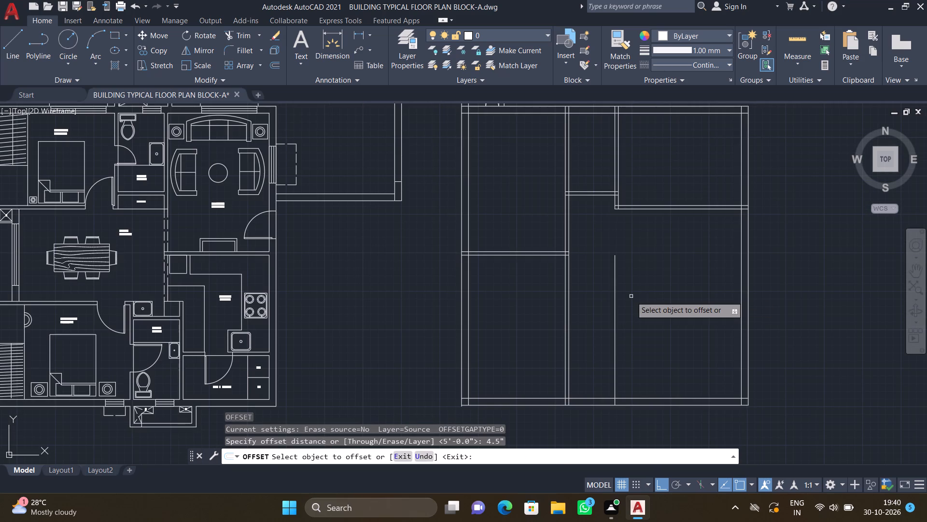
scroll(615, 338, "up", 1)
left_click(615, 337)
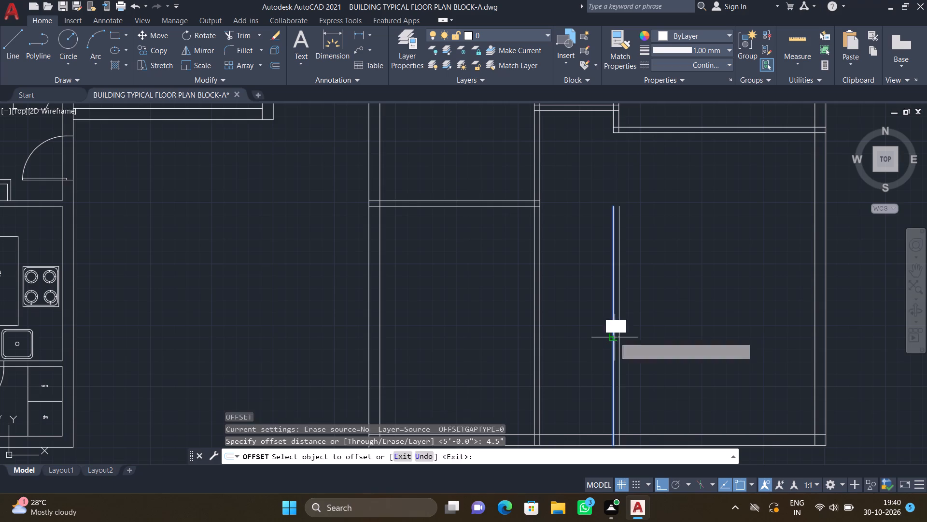
left_click(645, 337)
key("Return")
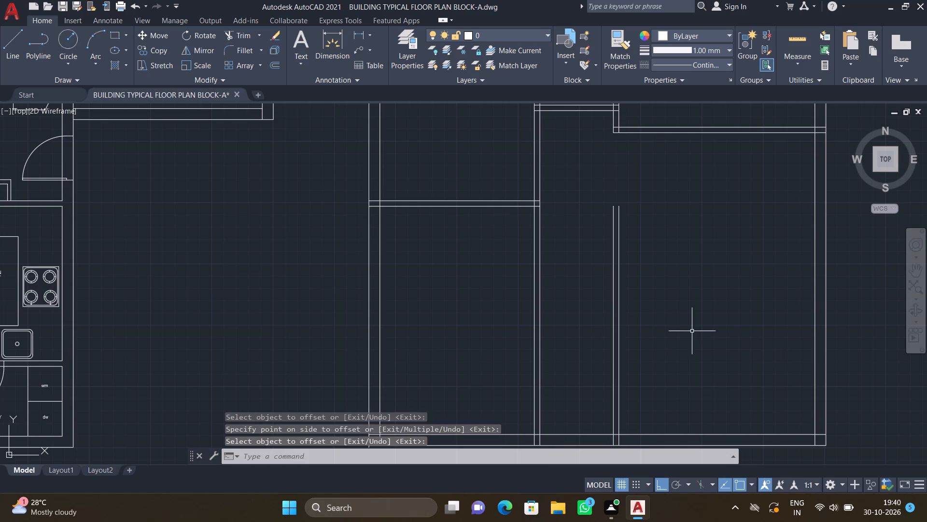
Offset the right-hand line of the second partition wall by 8' to the right.
scroll(694, 331, "up", 1)
key("o")
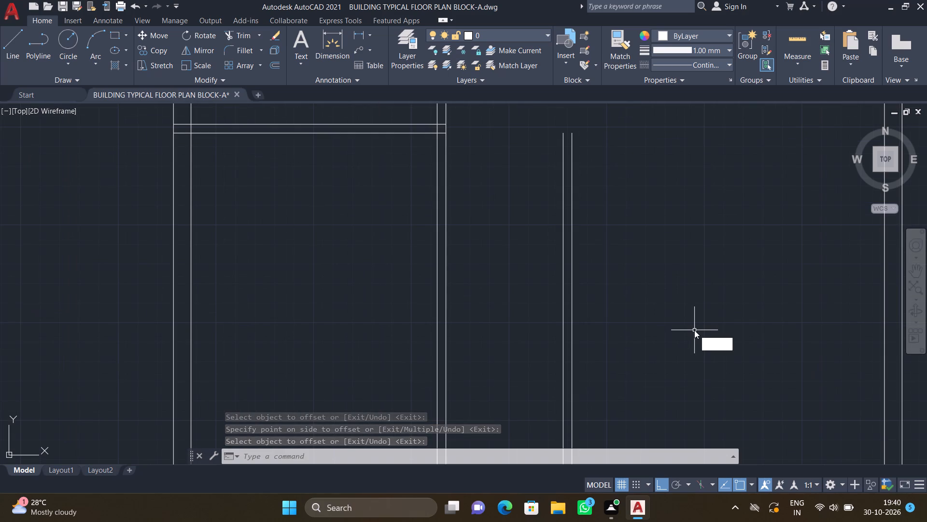
key("Return")
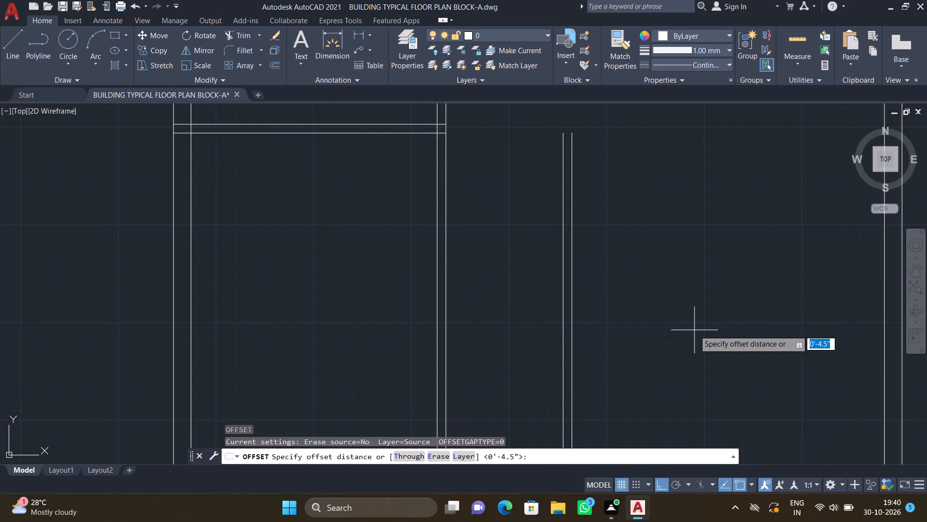
type("8'")
key("Return")
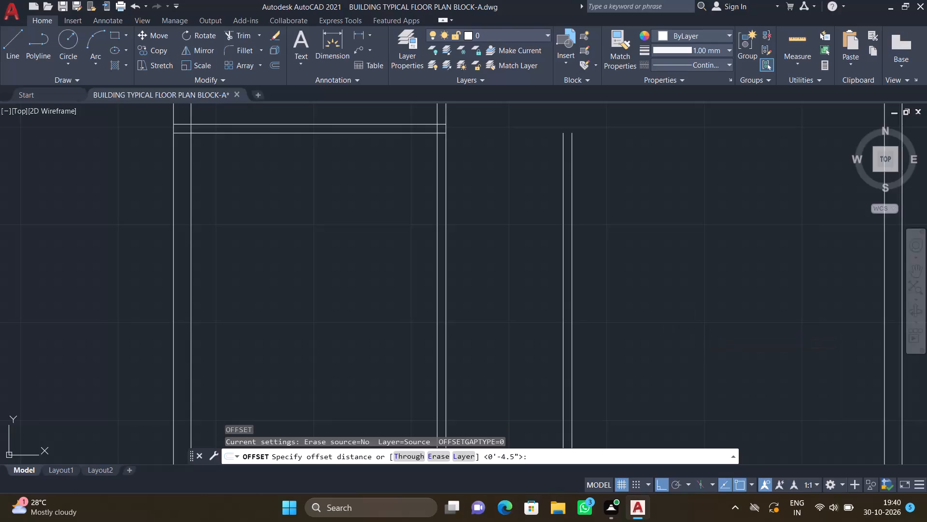
scroll(694, 330, "down", 2)
scroll(647, 338, "up", 1)
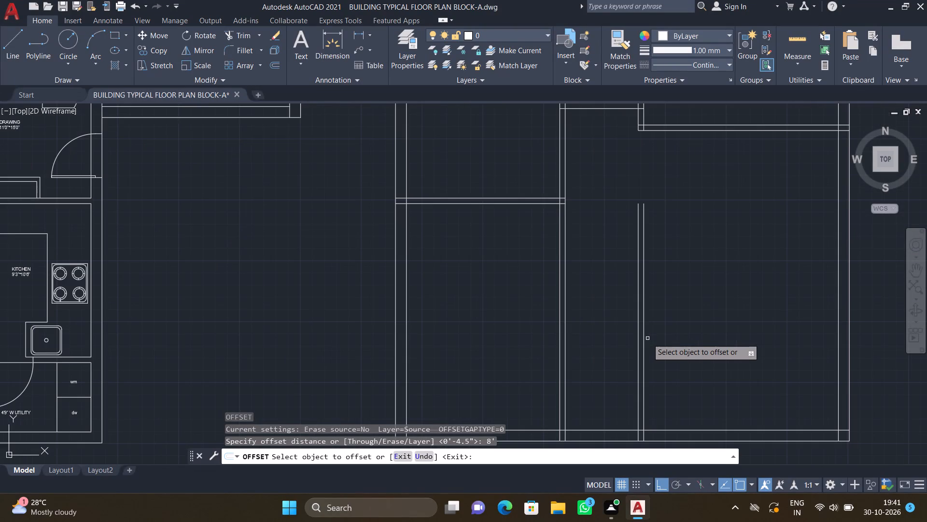
left_click(645, 330)
left_click(714, 324)
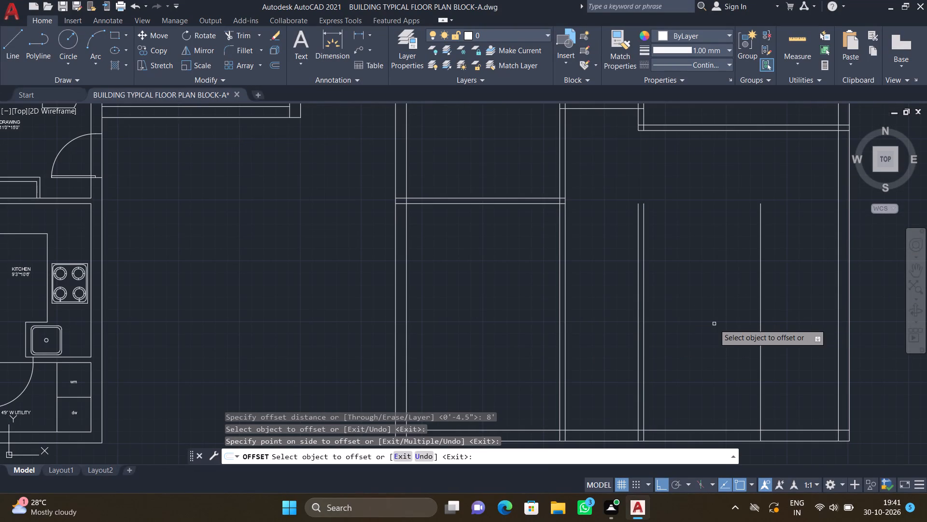
Offset the new vertical line nearest the right outer wall by 4.5" to the right to form a third partition wall.
key("Return")
key("o")
key("Return")
type("4.5\"")
key("Return")
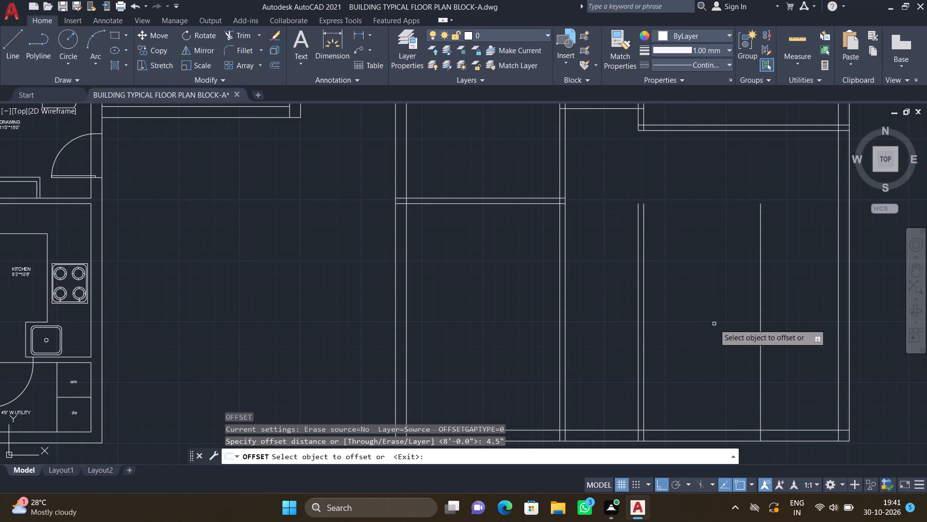
left_click(762, 350)
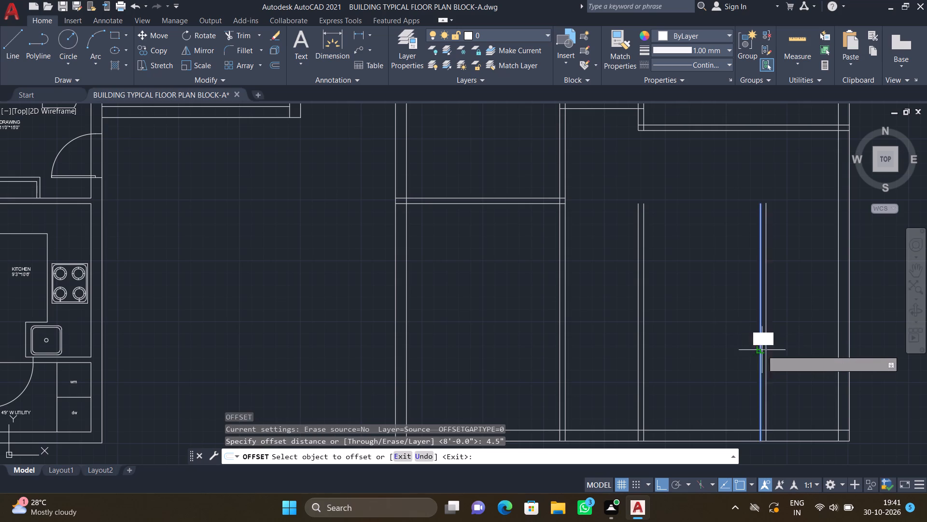
left_click(785, 349)
key("Return")
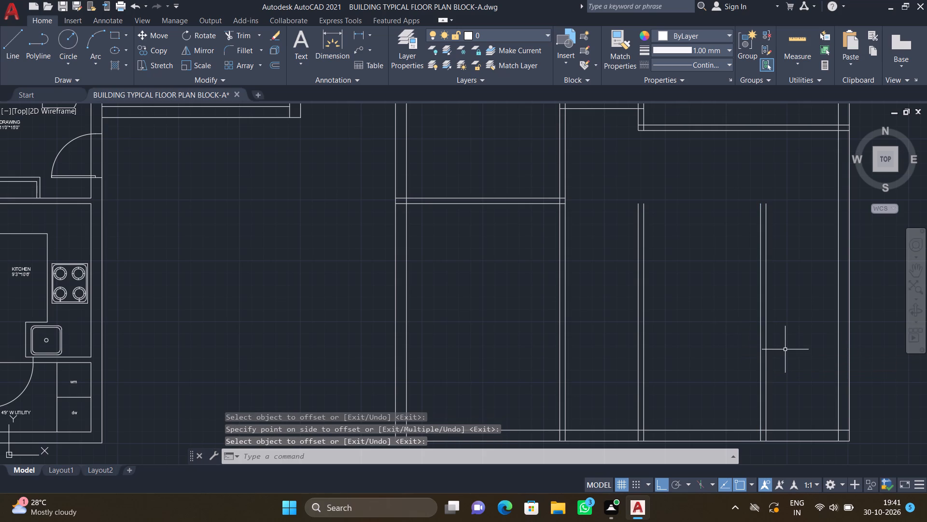
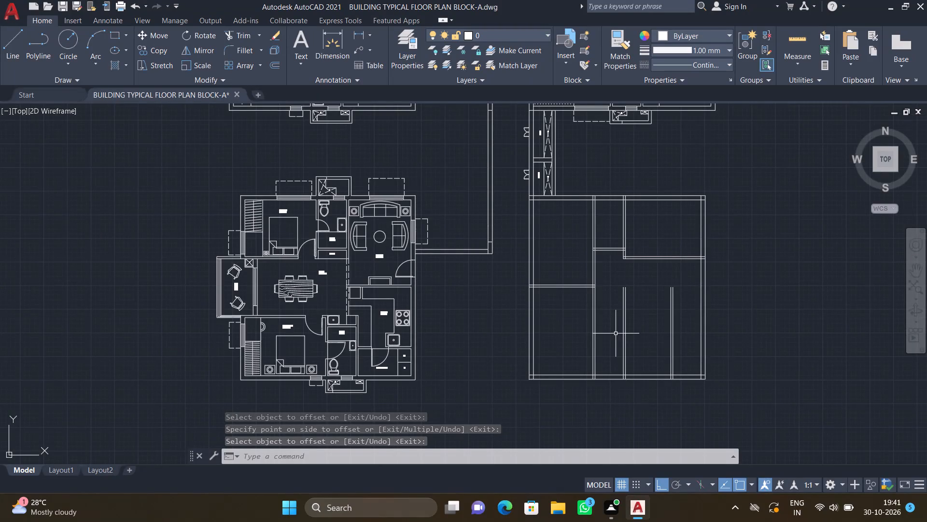
Offset the inner line of the unfurnished plan's bottom exterior wall 9' upward into the rooms.
key("o")
key("Return")
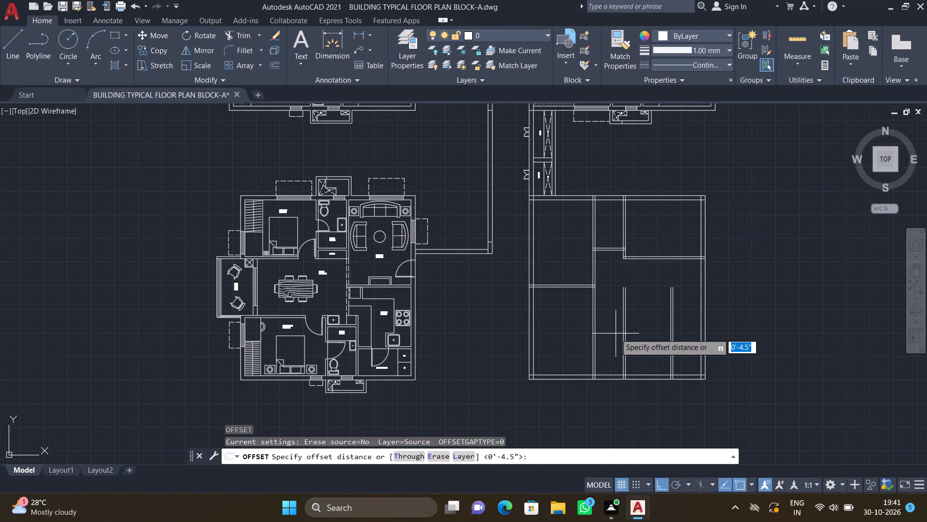
type("9'")
key("Return")
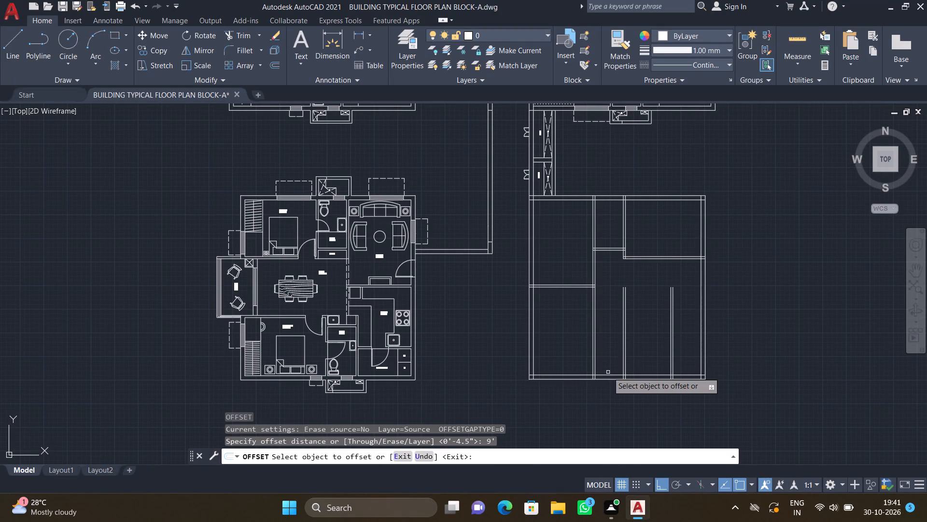
scroll(608, 373, "up", 2)
left_click(605, 377)
left_click(607, 289)
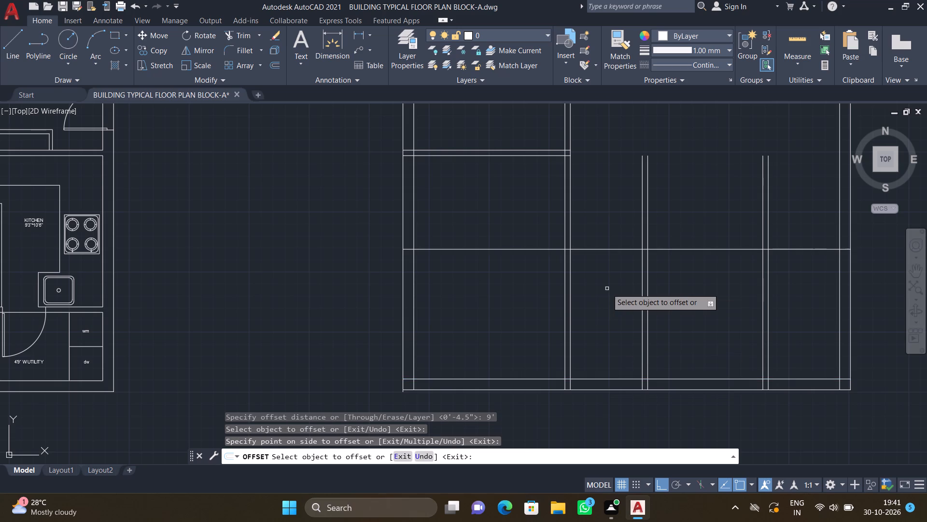
key("Return")
Trim the 9' offset line out of the lower-left room and the left exterior wall.
type("TR")
key("Return")
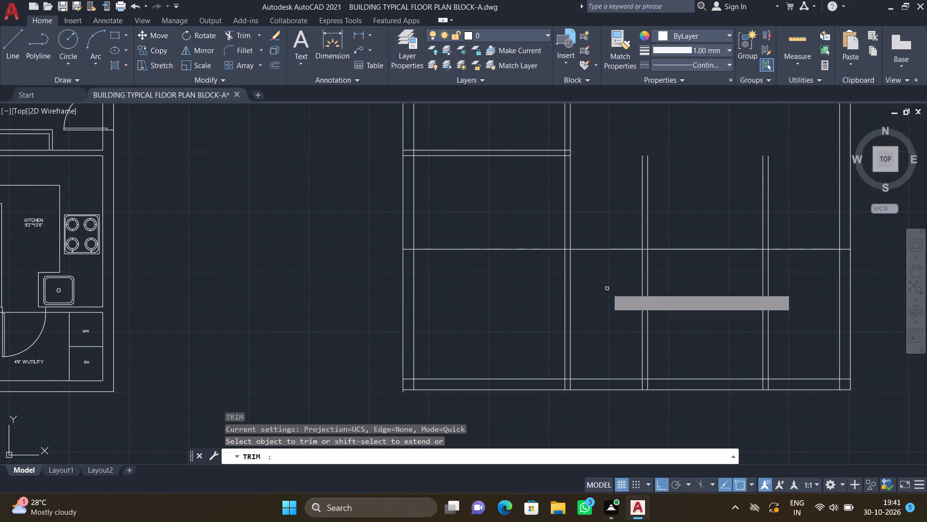
left_click(514, 248)
scroll(406, 254, "up", 1)
left_click_drag(408, 244, 412, 254)
scroll(425, 251, "down", 2)
scroll(583, 267, "down", 1)
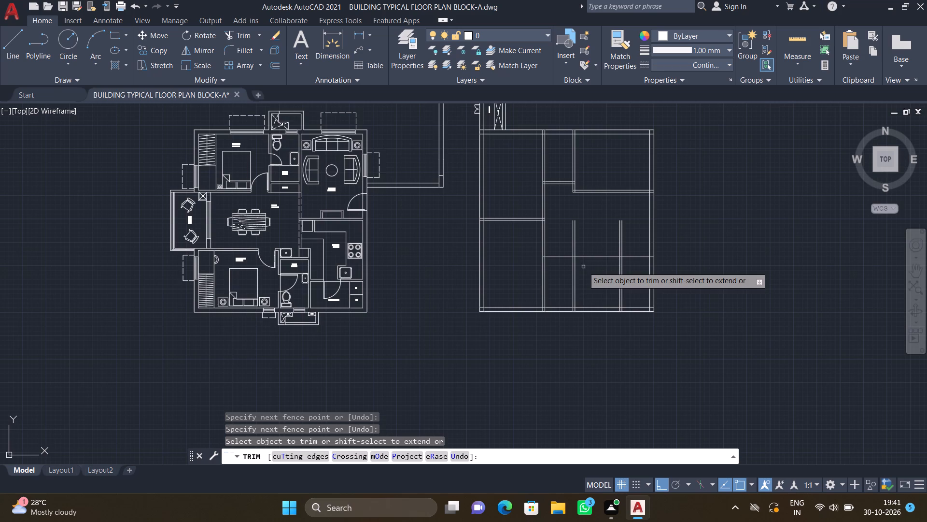
Trim the same line everywhere right of the first short vertical partition, including inside the second partition and right exterior wall.
scroll(583, 267, "up", 3)
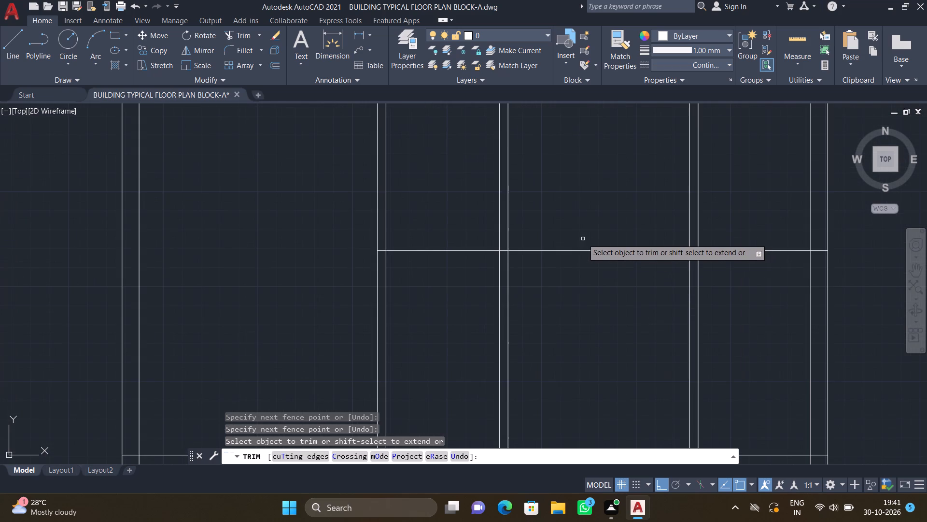
left_click_drag(583, 239, 600, 265)
scroll(696, 263, "down", 2)
scroll(718, 257, "up", 2)
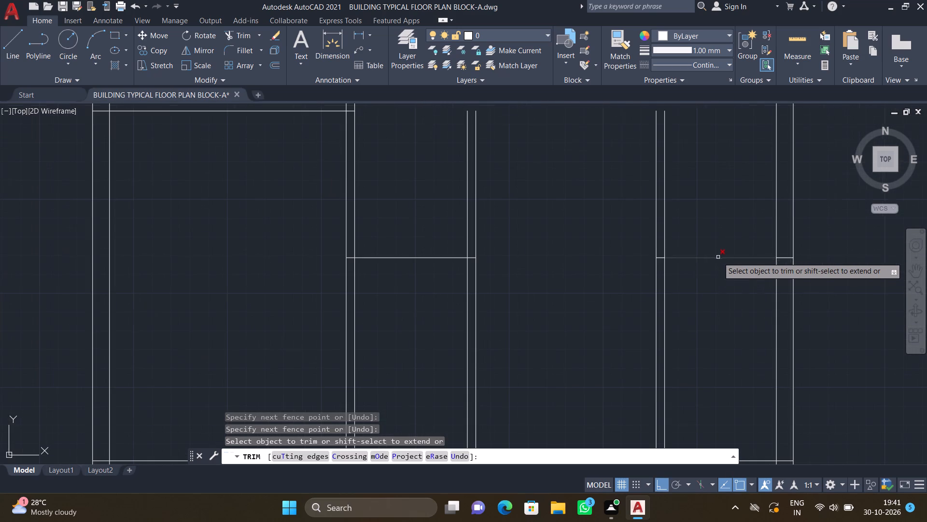
left_click_drag(716, 253, 723, 273)
scroll(783, 257, "up", 1)
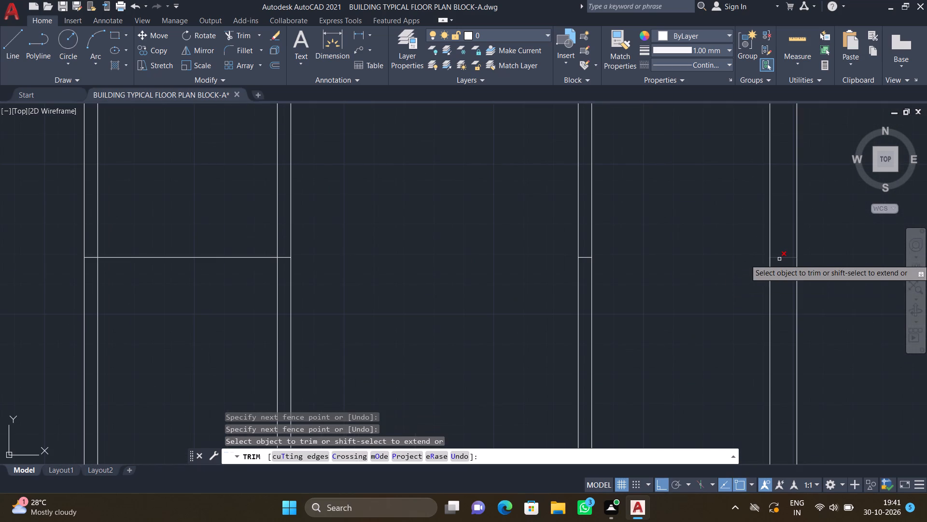
left_click(779, 259)
scroll(589, 259, "up", 2)
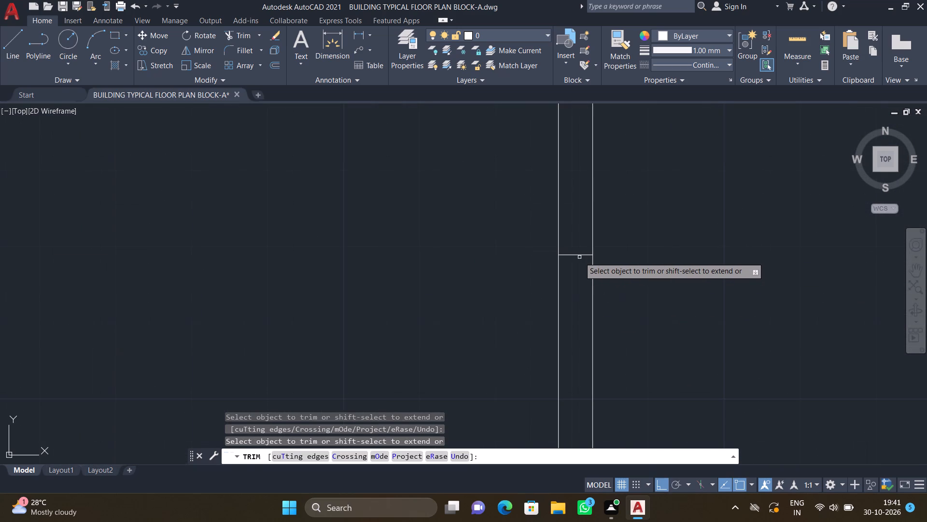
left_click(579, 256)
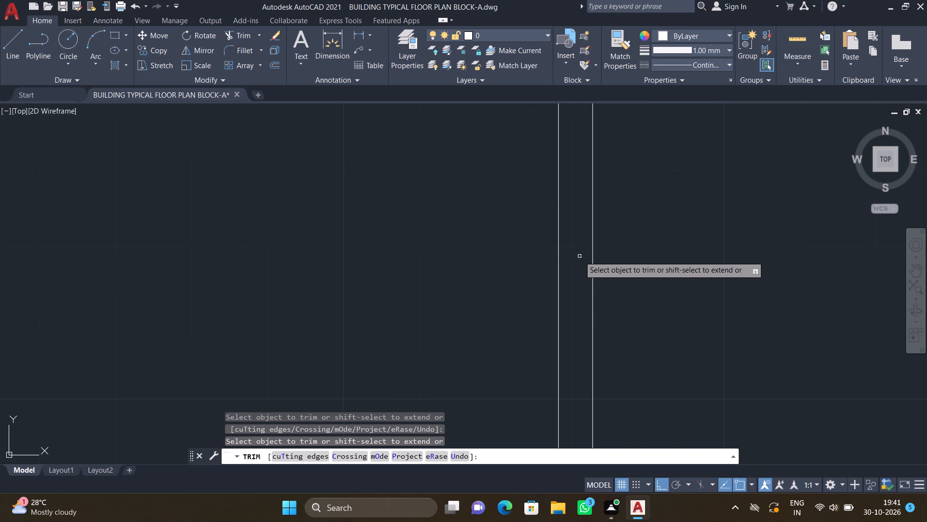
key("Return")
Offset the remaining short horizontal line 4.5" upward to give the partition its thickness.
scroll(542, 276, "down", 3)
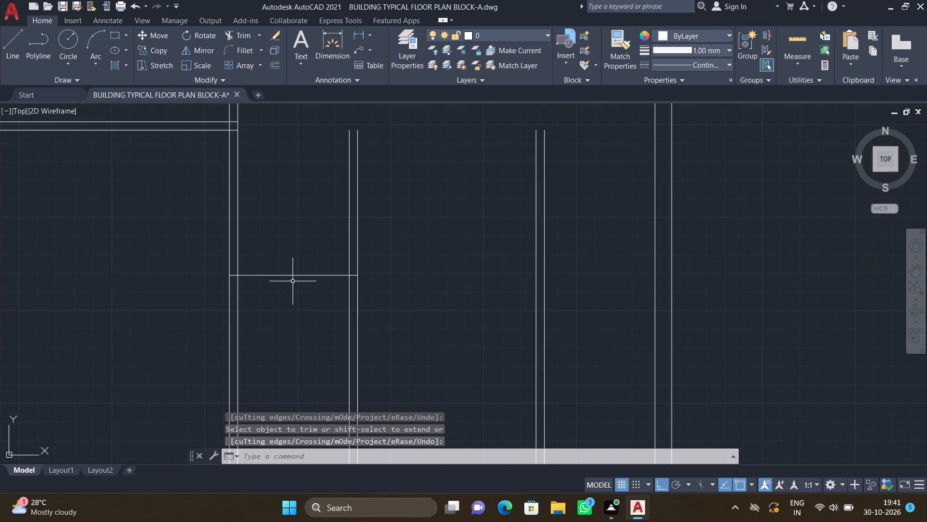
scroll(293, 284, "up", 1)
key("o")
key("Return")
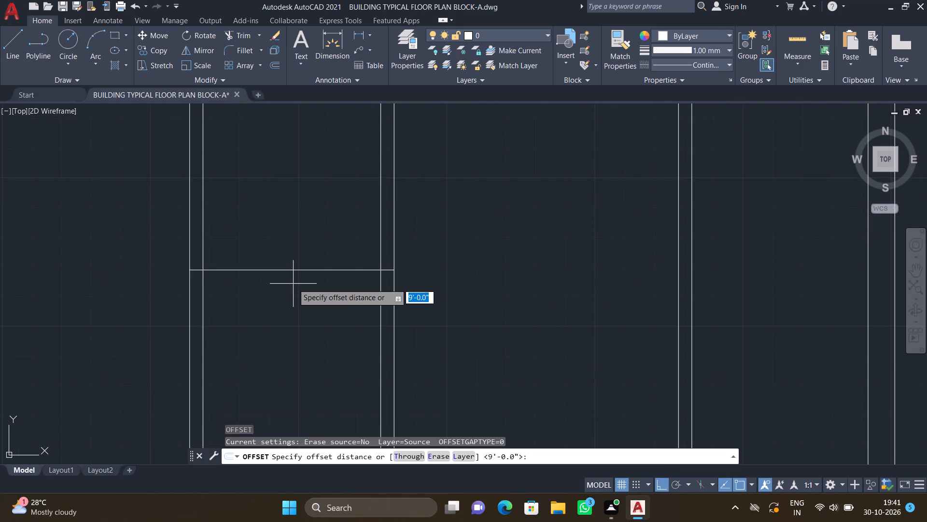
type("4.5\"")
key("Return")
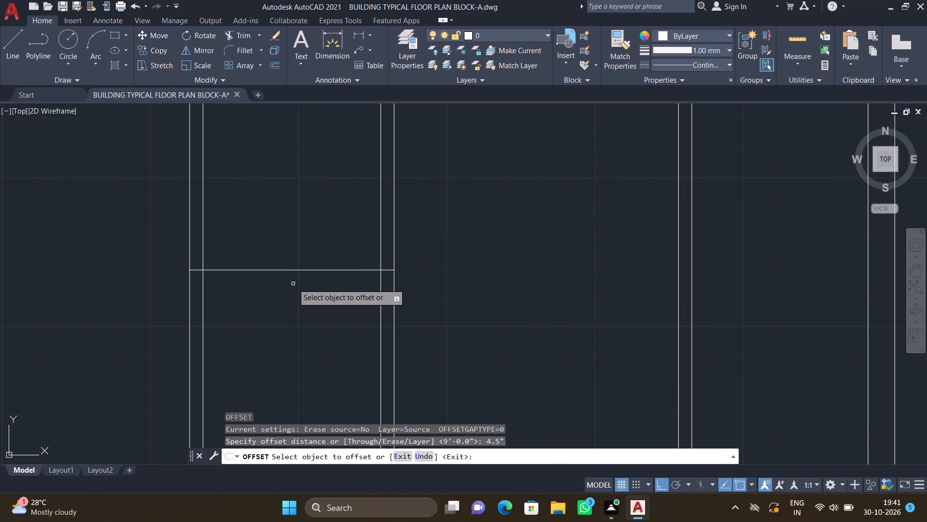
scroll(292, 282, "down", 2)
left_click(296, 276)
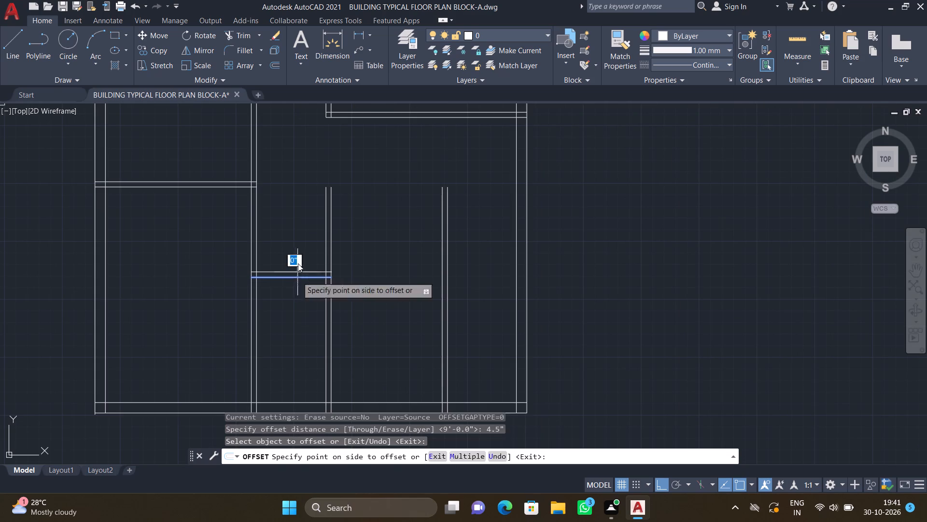
left_click(299, 231)
key("Return")
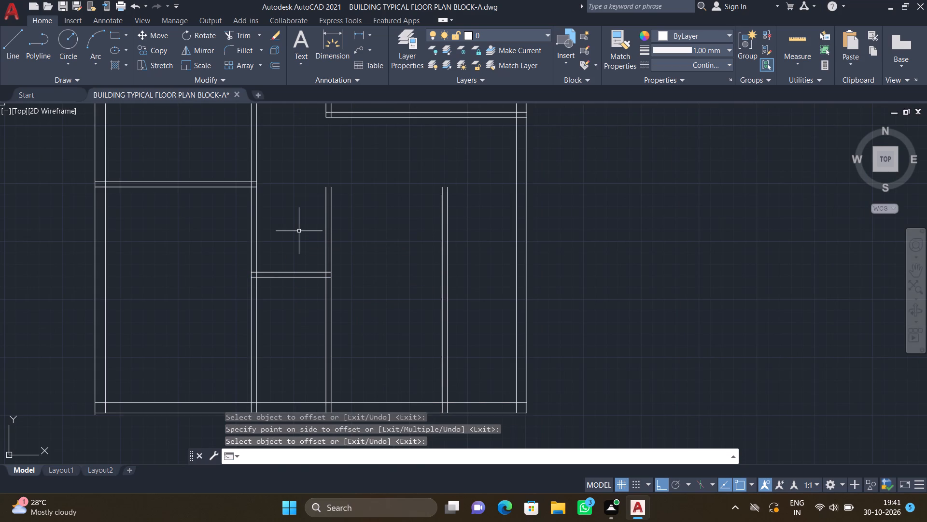
Offset the inner line of the bottom exterior wall 10'3" upward.
scroll(346, 266, "down", 1)
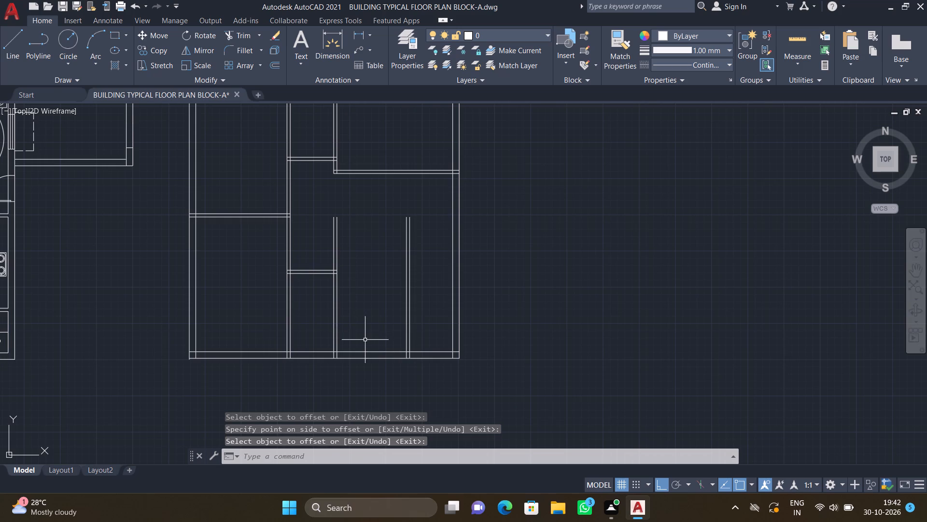
scroll(366, 338, "up", 1)
key("o")
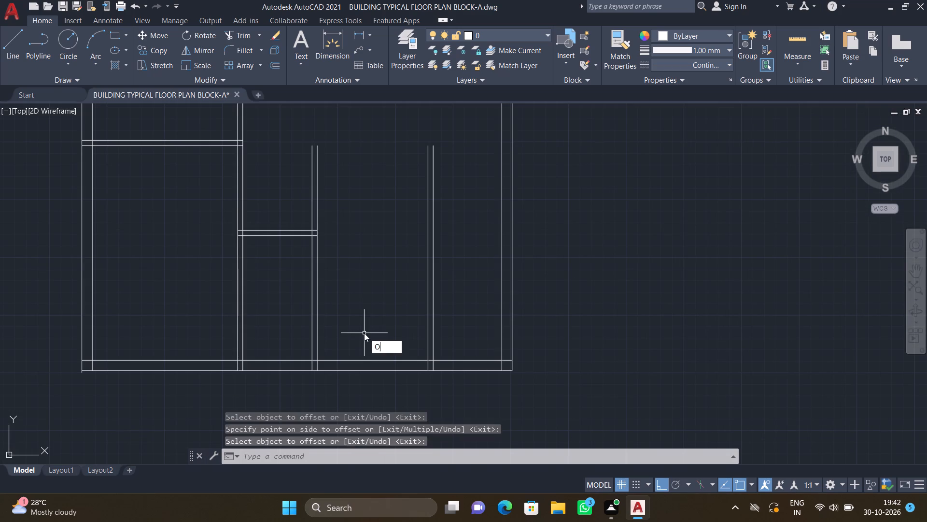
key("Return")
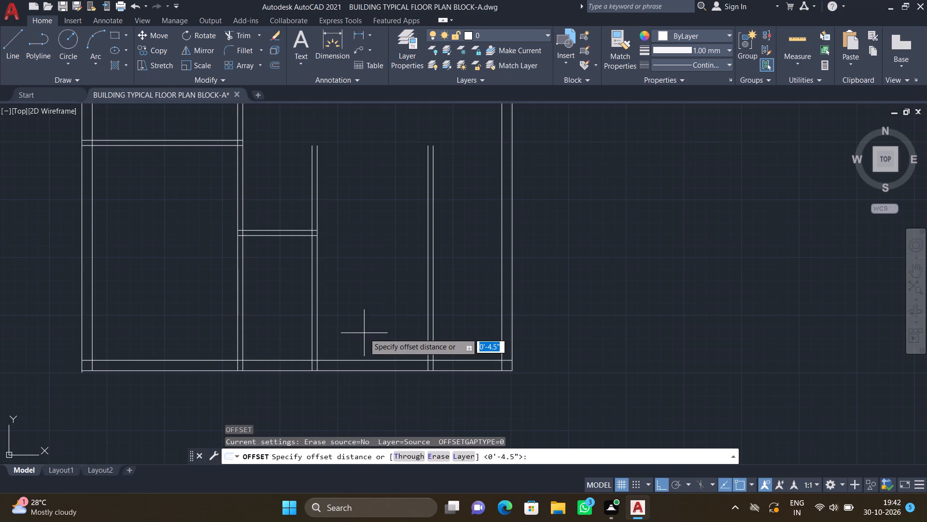
type("10'")
type("3\"")
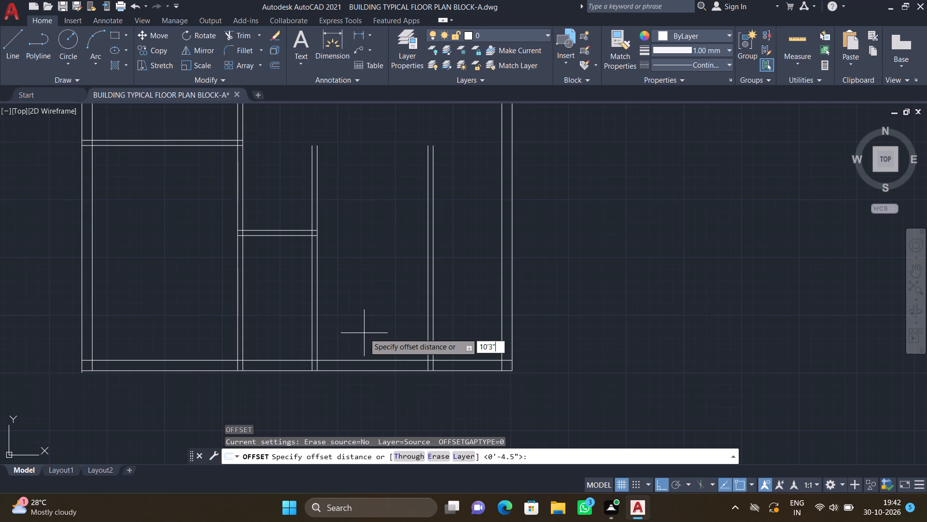
key("Return")
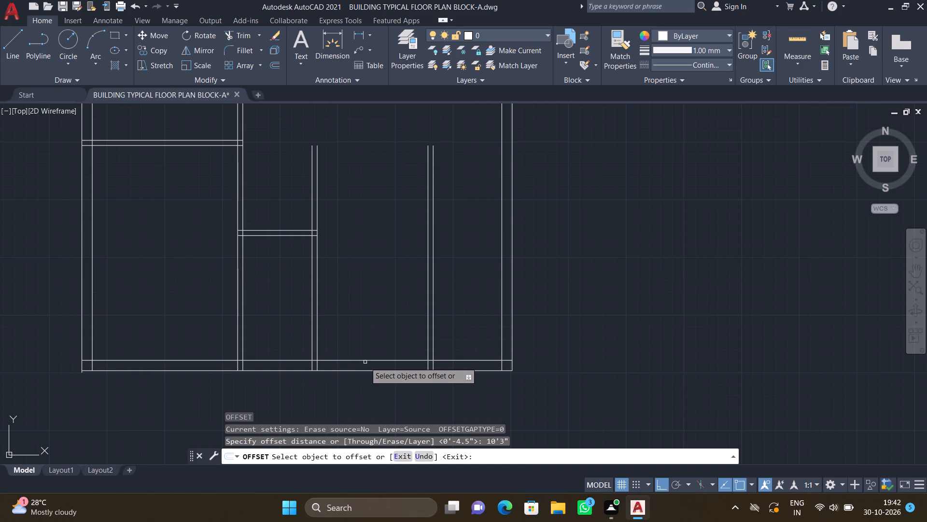
left_click(367, 360)
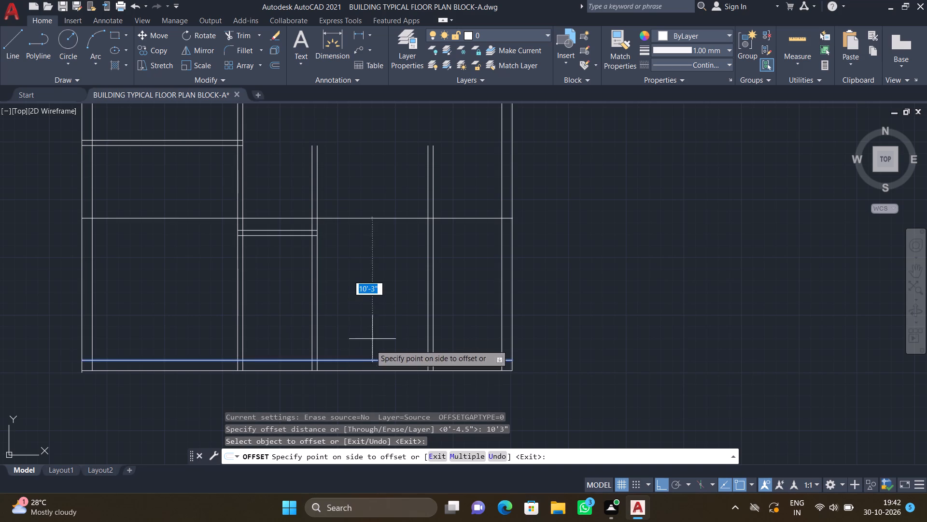
left_click(369, 257)
key("Return")
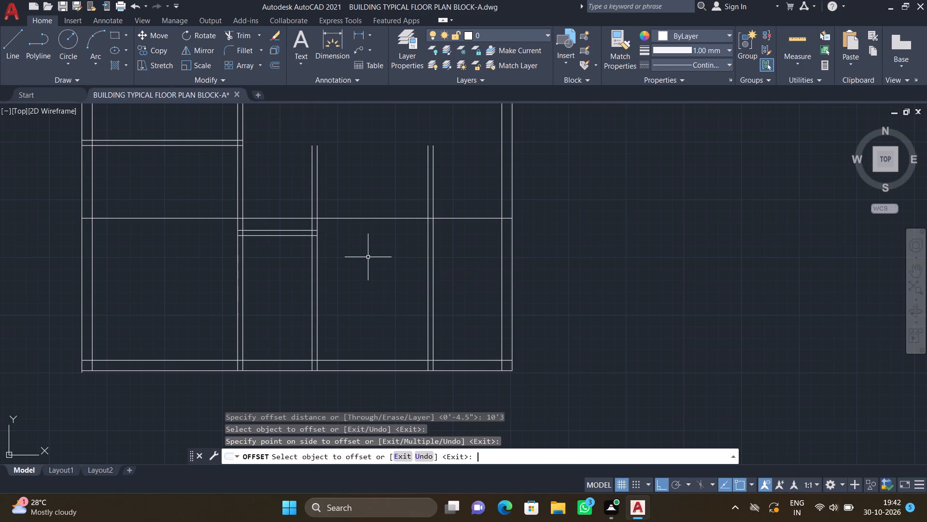
Trim the 10'3" offset line everywhere left of the first short vertical partition, including inside the long partition and left exterior wall.
type("TR")
key("Return")
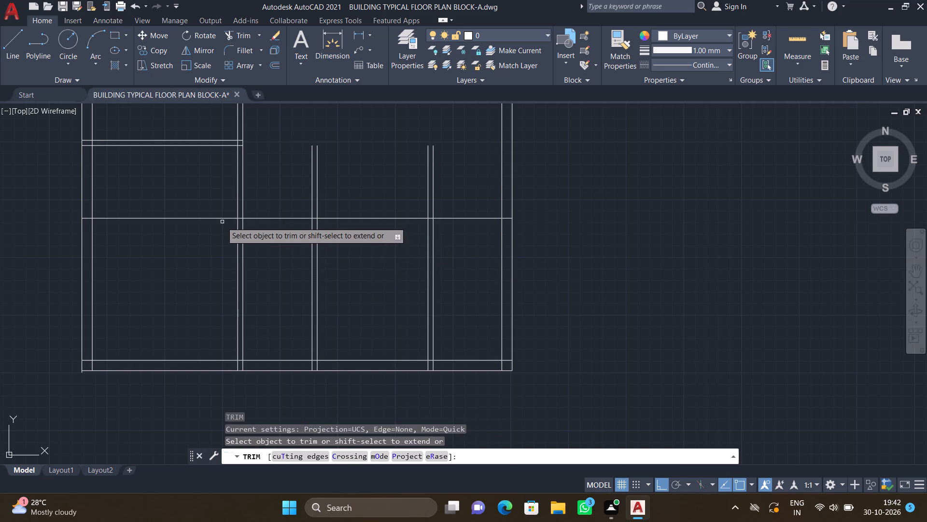
left_click_drag(218, 216, 221, 232)
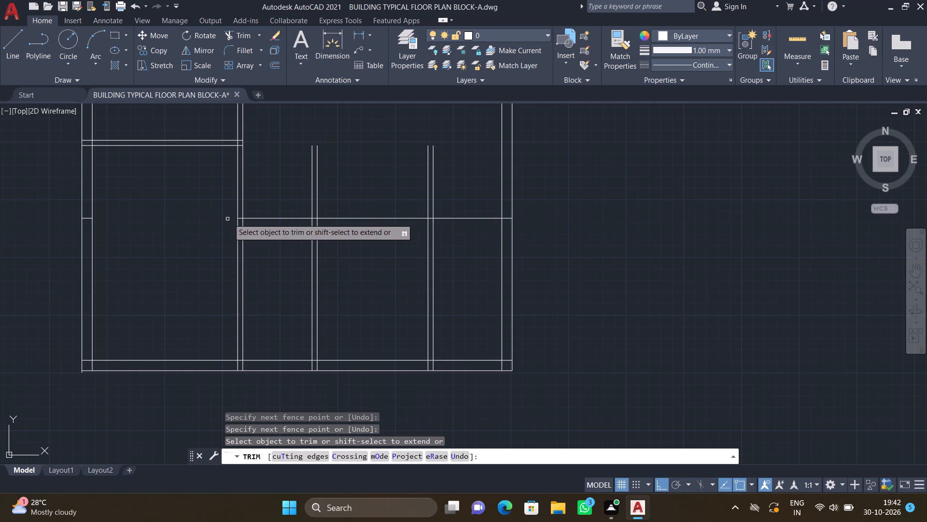
scroll(289, 216, "up", 1)
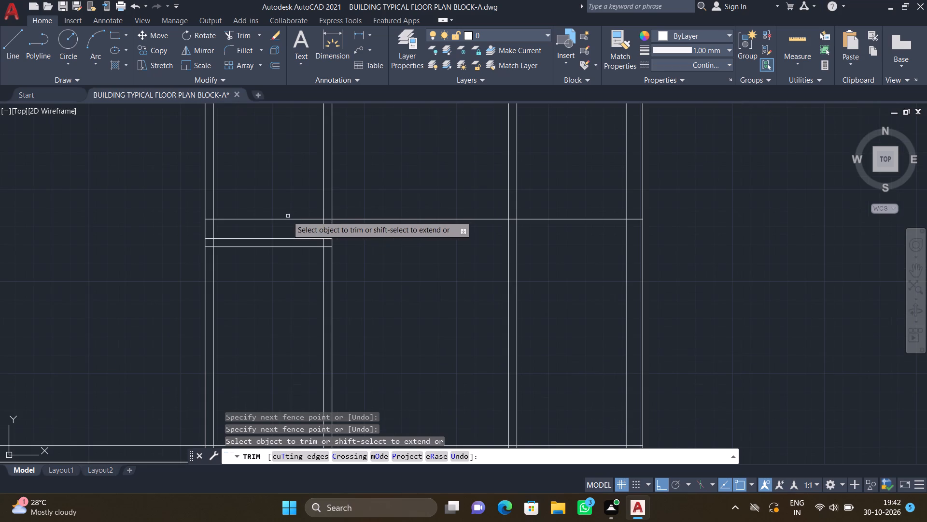
left_click(284, 218)
scroll(210, 217, "up", 1)
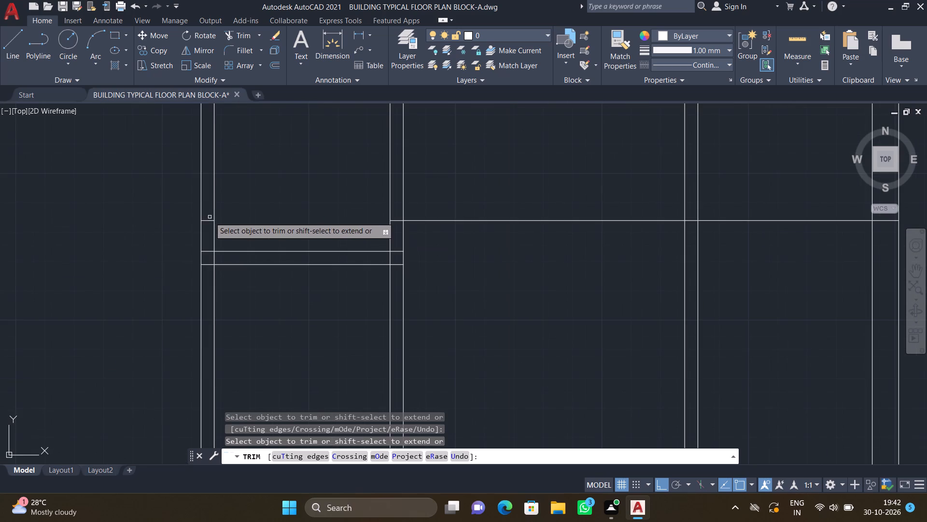
left_click(210, 219)
scroll(191, 234, "down", 3)
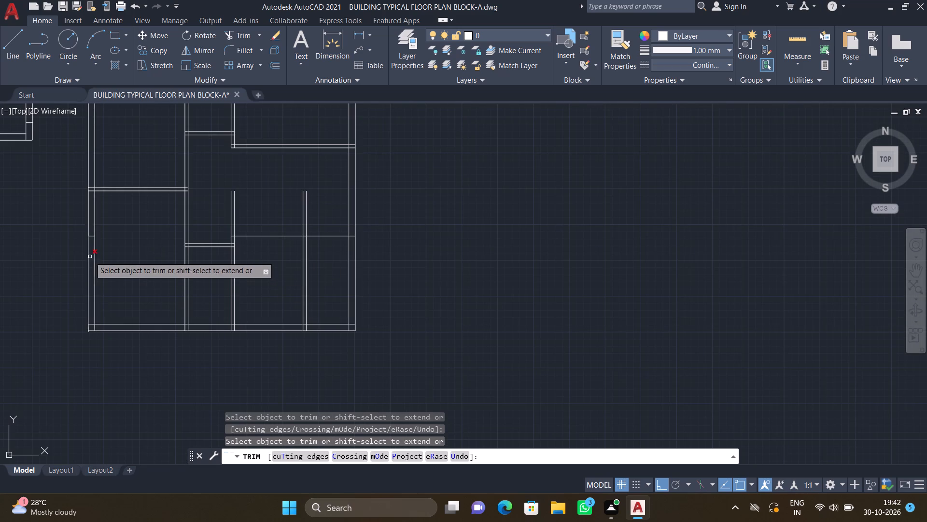
scroll(86, 241, "up", 3)
left_click(98, 224)
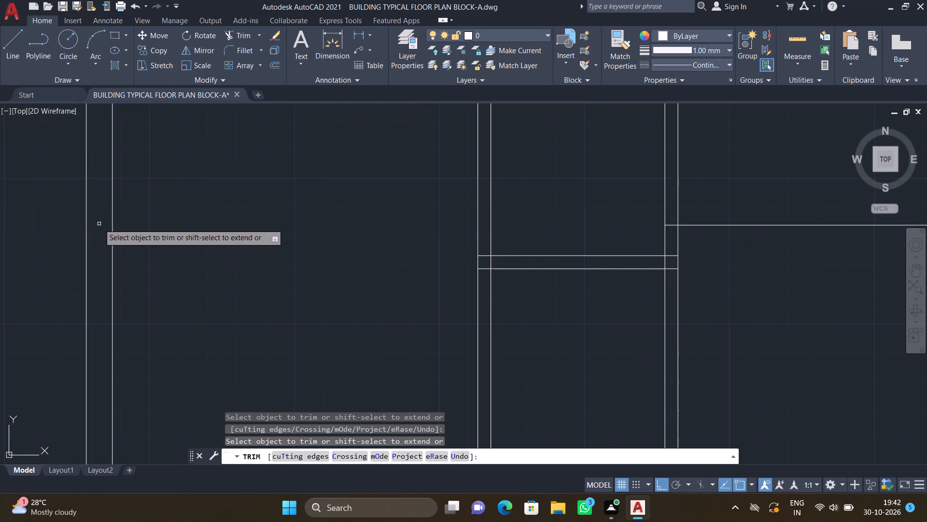
key("Return")
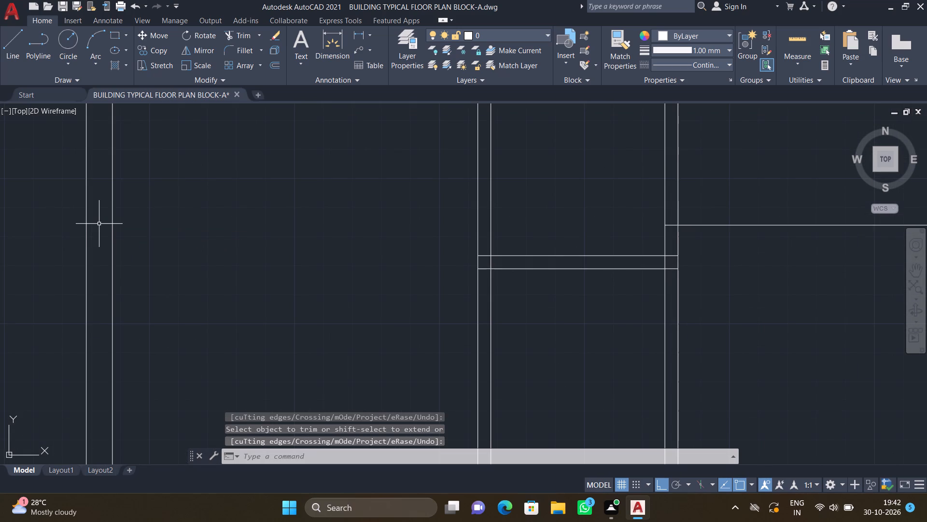
Offset the remaining horizontal line between the first short partition and right exterior wall 4.5" upward.
scroll(123, 246, "down", 2)
scroll(210, 240, "down", 2)
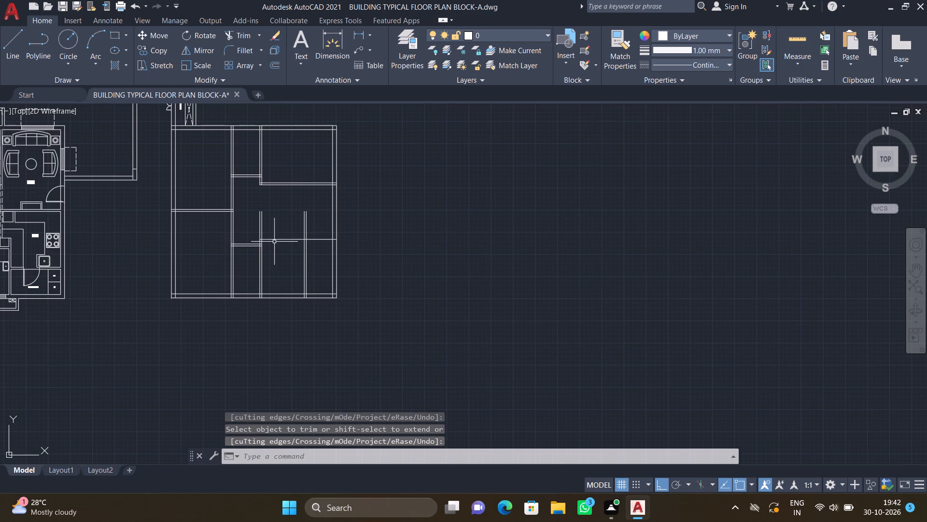
scroll(275, 242, "up", 2)
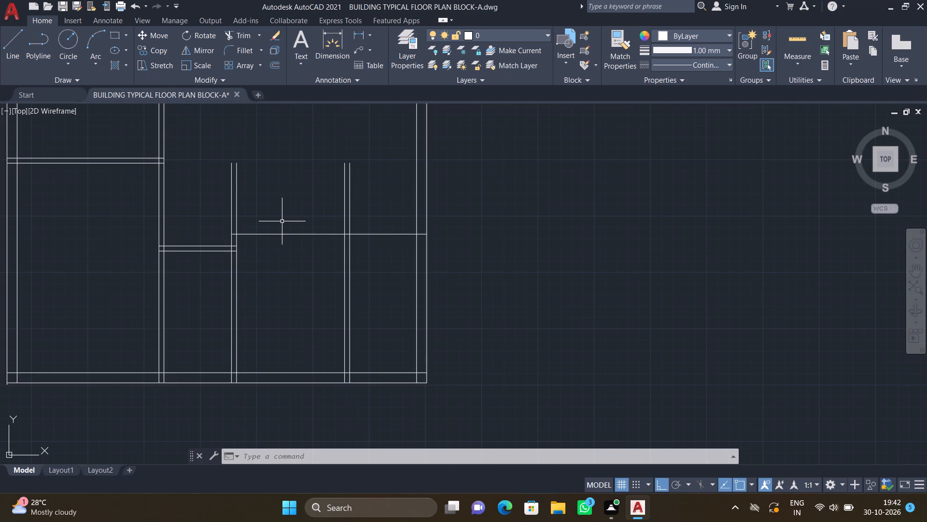
key("o")
key("Return")
type("4.5\"")
key("Return")
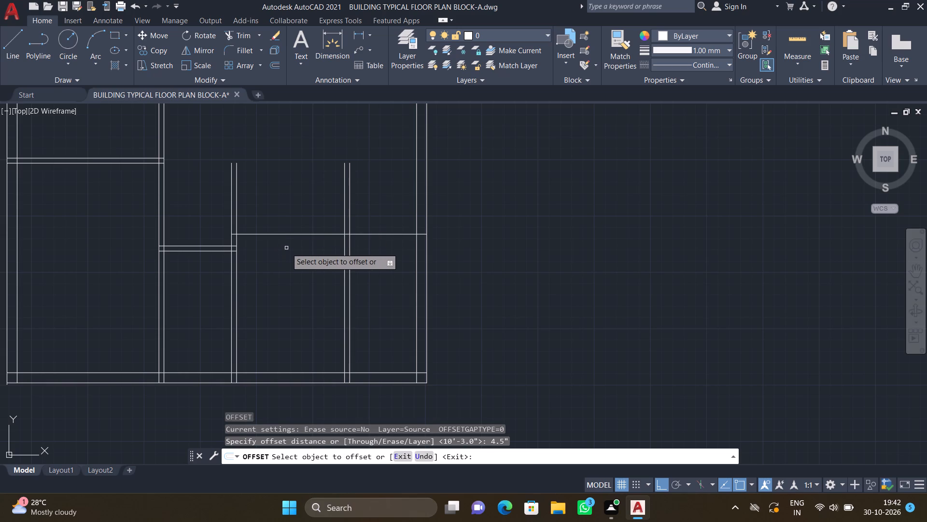
left_click(297, 234)
left_click(305, 195)
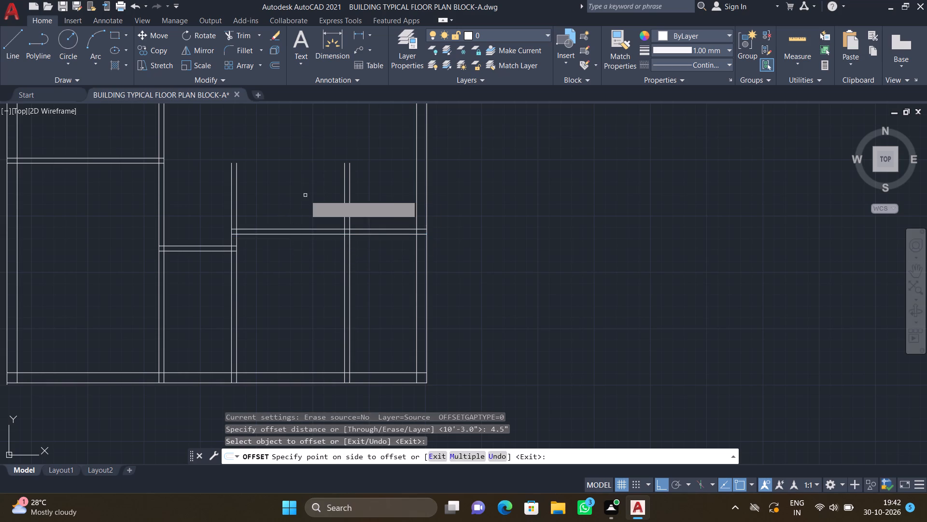
key("Return")
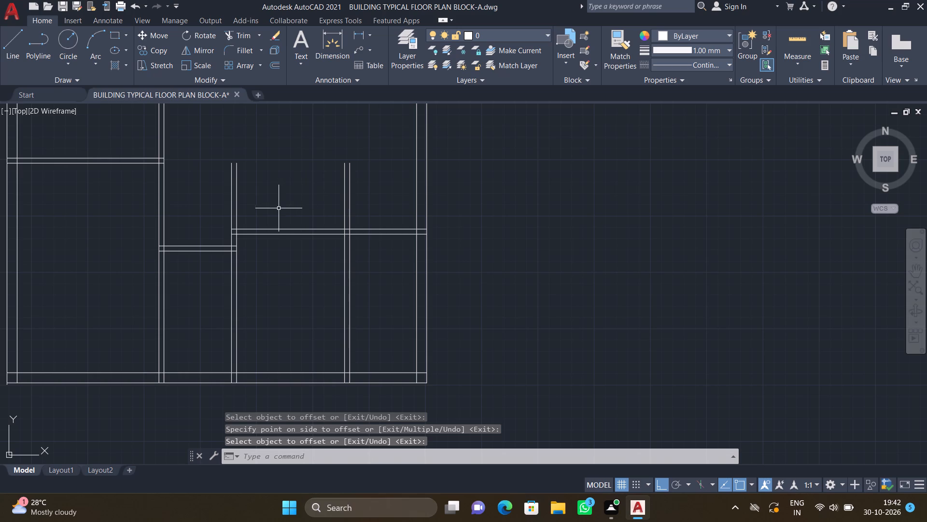
Trim both short vertical partitions where they project above the new horizontal partition.
type("TR")
key("Return")
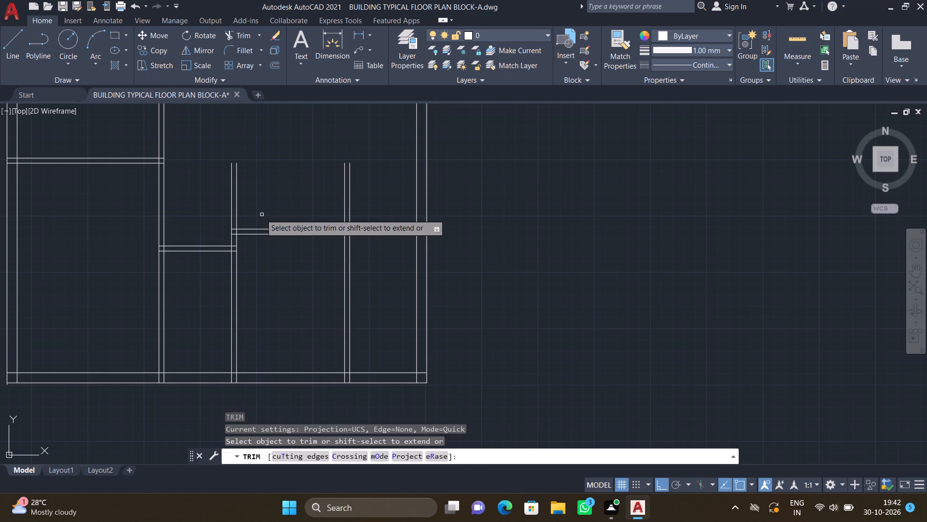
left_click_drag(203, 196, 267, 204)
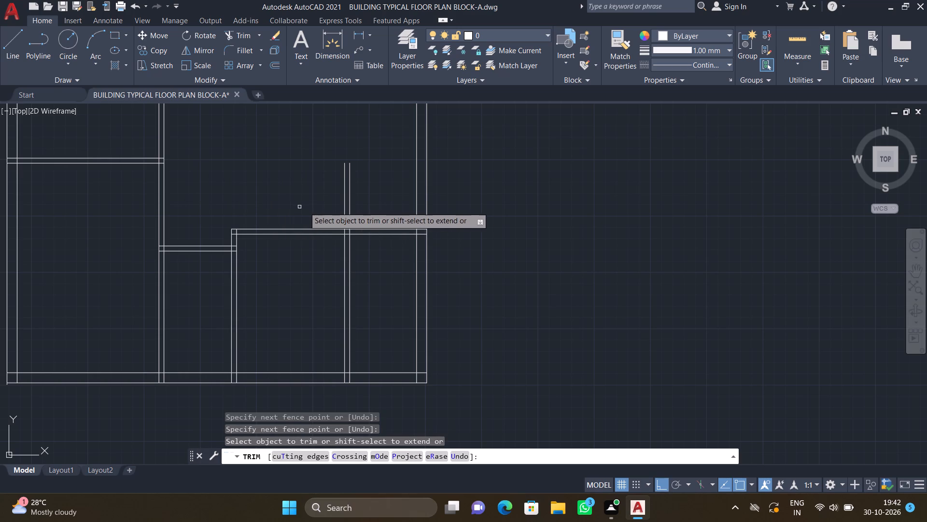
left_click_drag(331, 203, 376, 203)
key("Return")
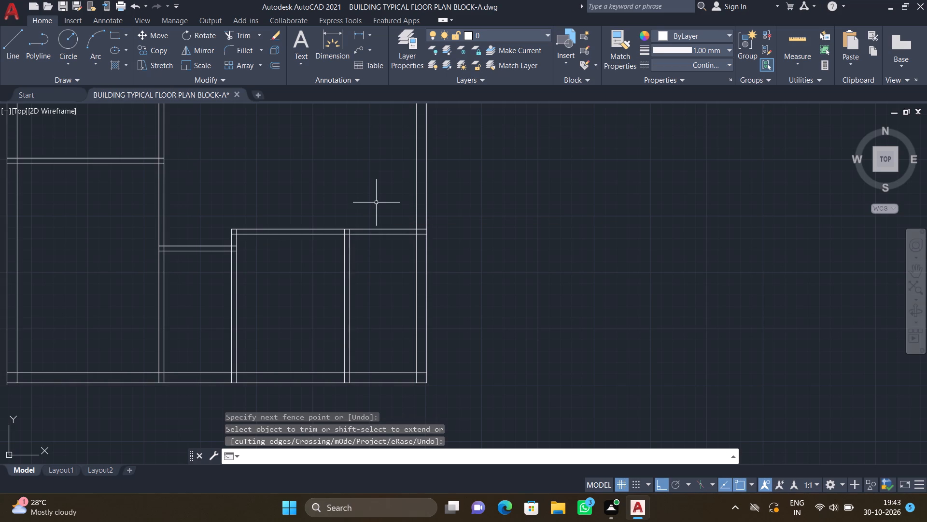
Trim both lines of the right exterior wall between the upper and lower horizontal partitions.
scroll(376, 203, "down", 3)
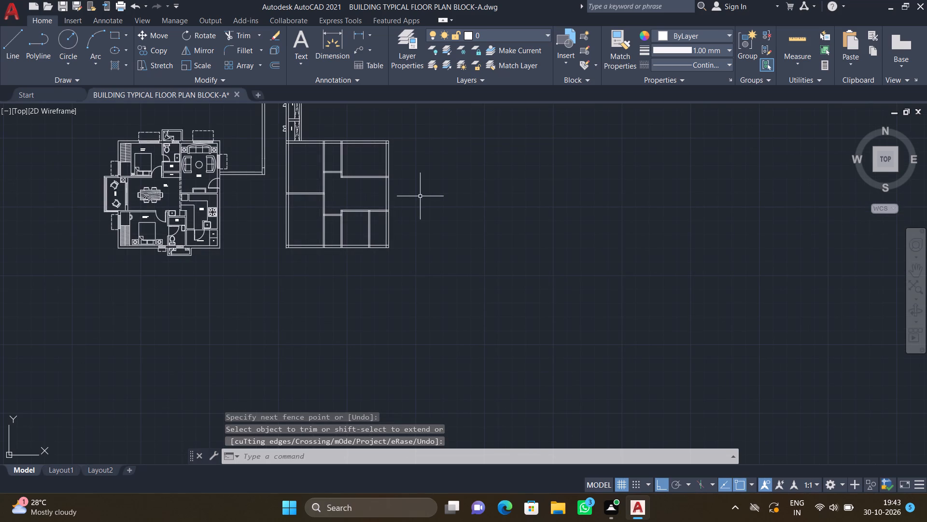
scroll(415, 195, "up", 2)
type("TR")
key("Return")
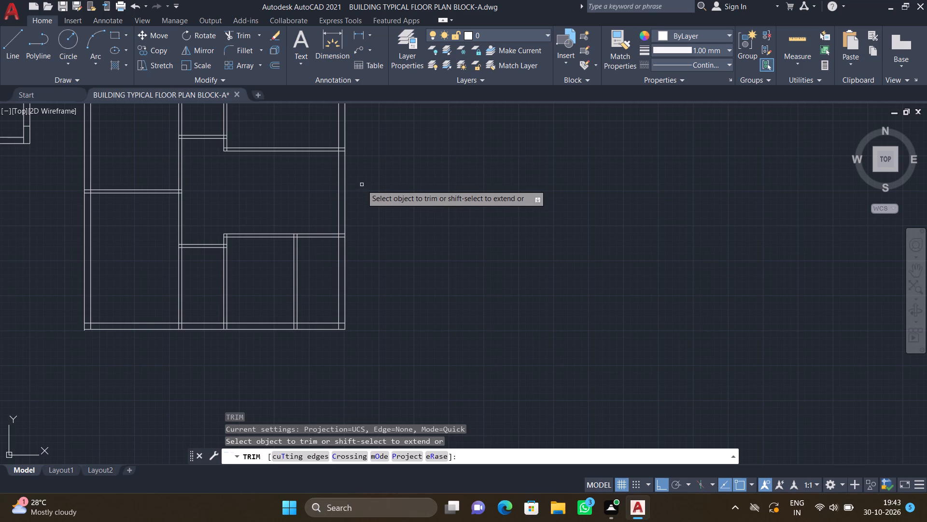
left_click_drag(330, 190, 373, 202)
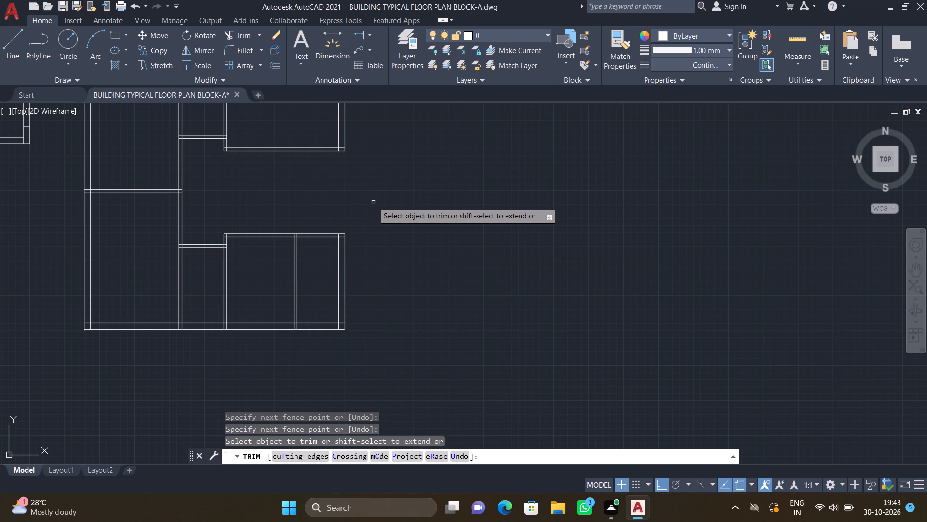
key("Return")
Draw a vertical line across the opening, from the upper room's bottom face to the lower room's top face, slightly inside the exterior wall.
key("l")
key("Return")
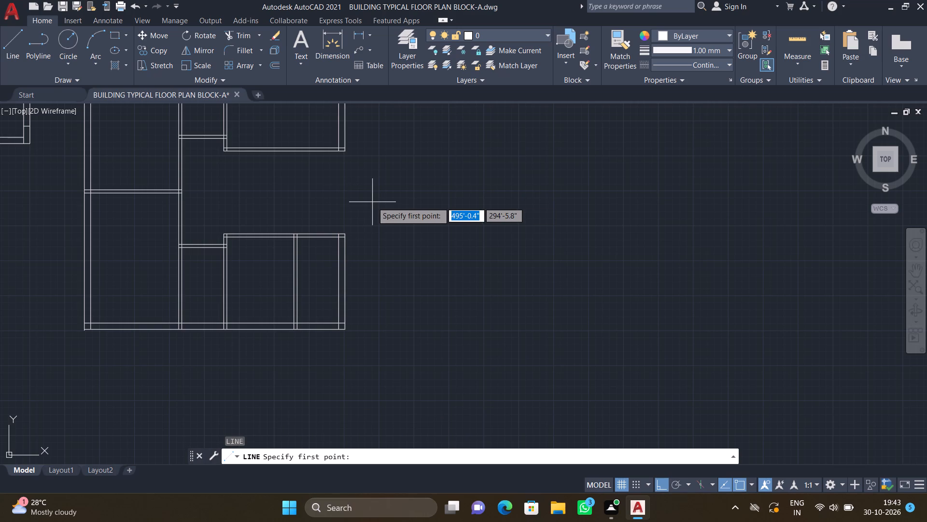
scroll(332, 143, "up", 2)
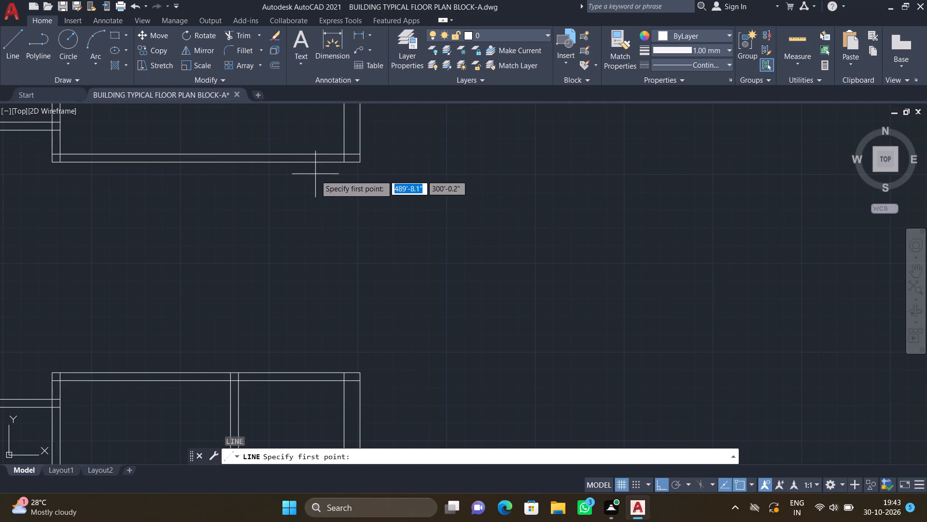
scroll(320, 169, "up", 1)
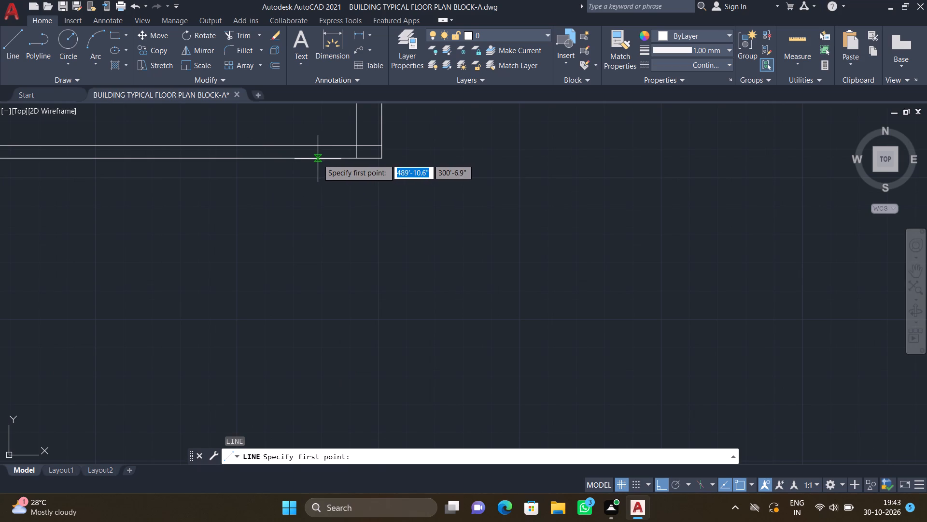
left_click(317, 159)
scroll(320, 326, "down", 2)
scroll(326, 400, "up", 2)
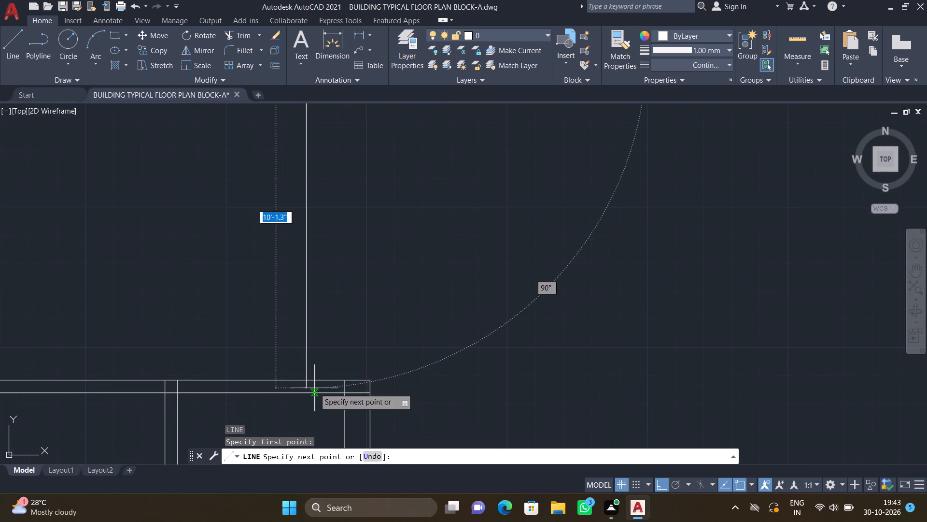
scroll(311, 379, "up", 1)
left_click(302, 381)
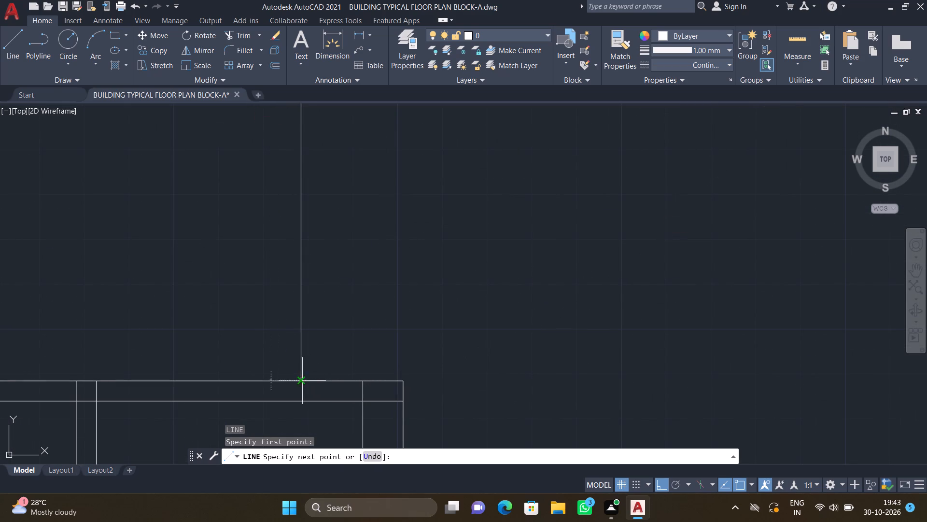
key("Return")
Offset the new vertical line 9" to the left to give the recessed wall its thickness.
scroll(300, 372, "down", 3)
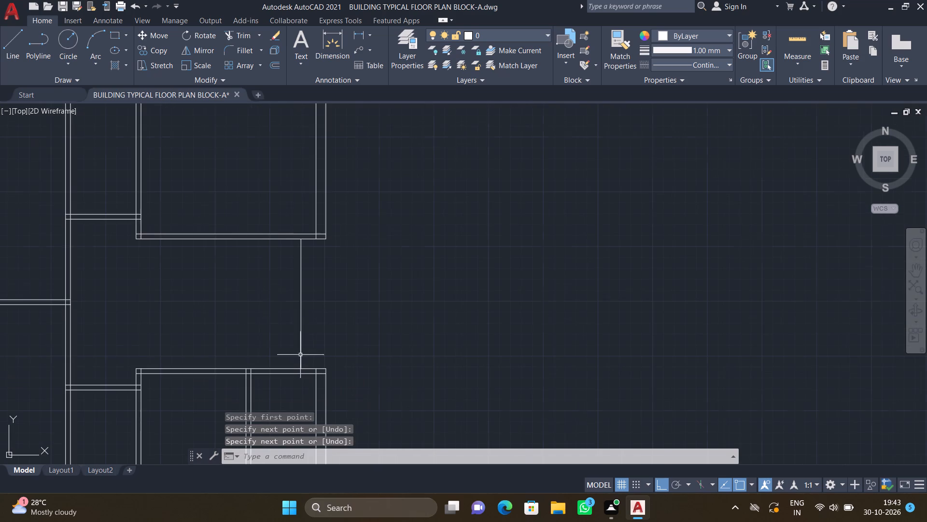
scroll(286, 256, "up", 2)
key("o")
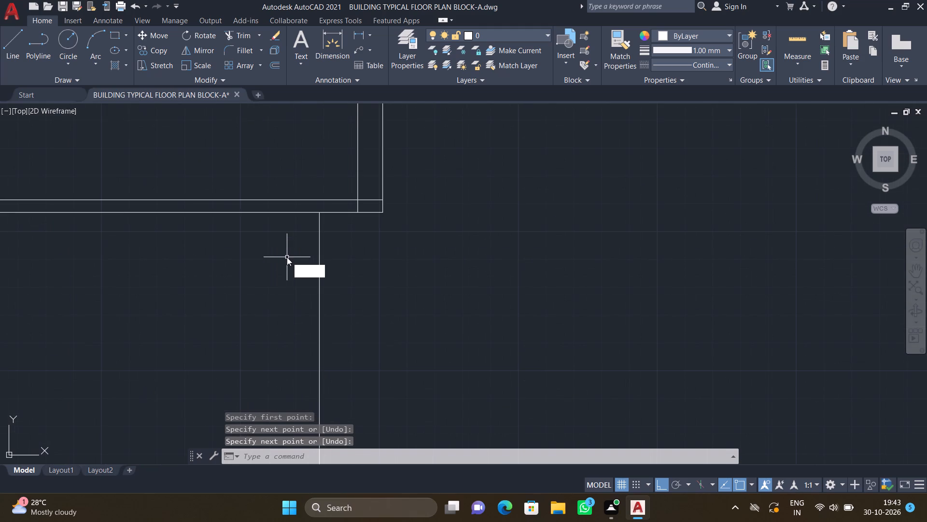
key("Return")
type("9\"")
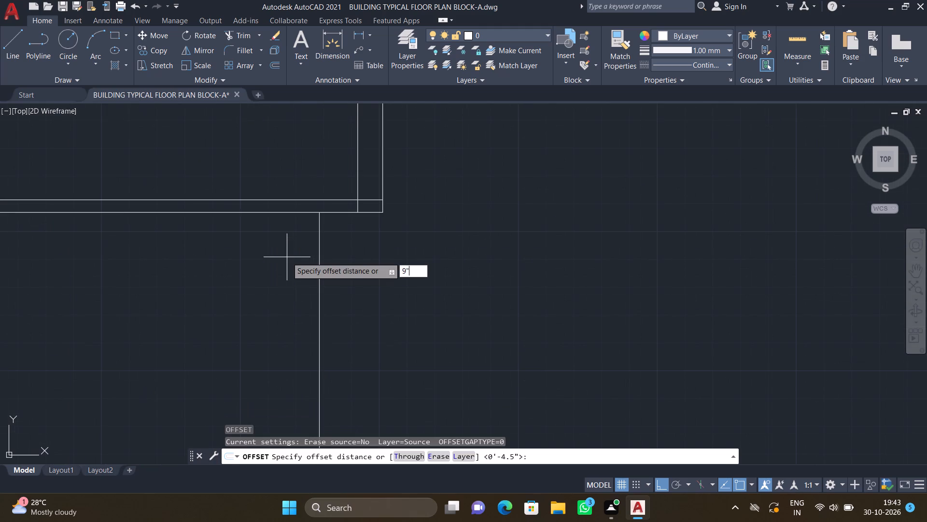
key("Return")
scroll(290, 268, "down", 2)
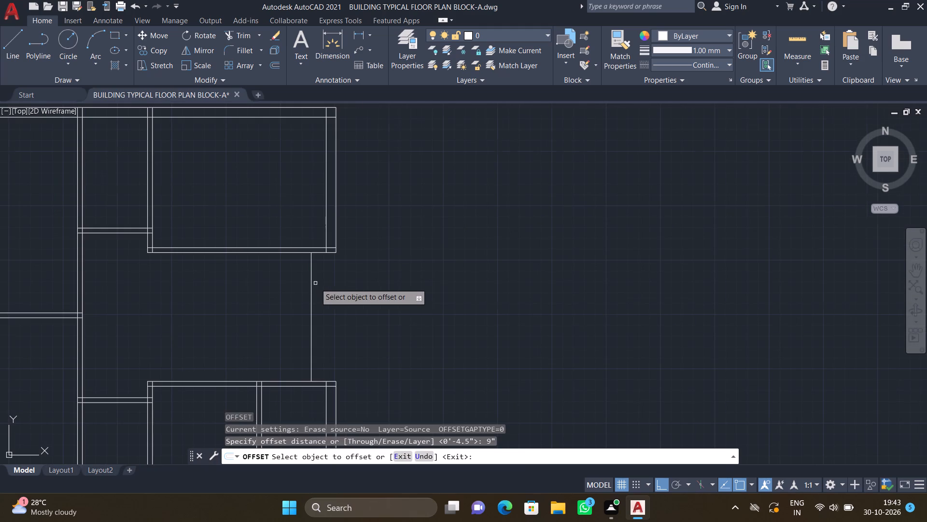
left_click(311, 307)
left_click(236, 300)
key("Return")
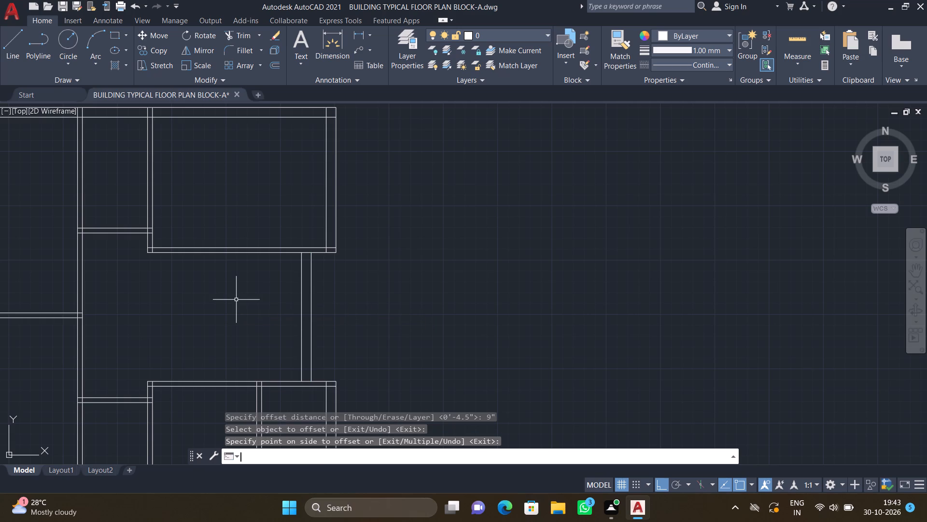
Offset the recessed wall's outer line 5'8" to the right, beyond the exterior wall.
key("o")
key("Return")
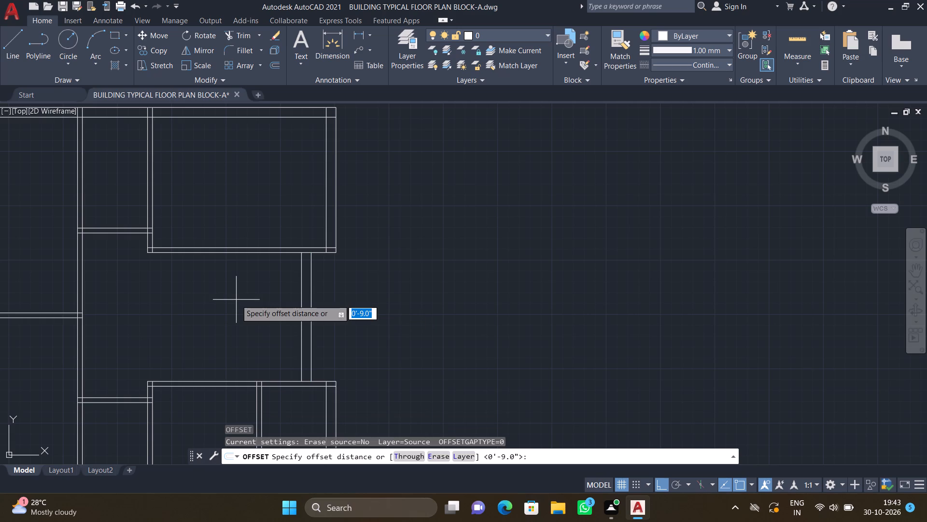
type("5'")
type("8\"")
key("Return")
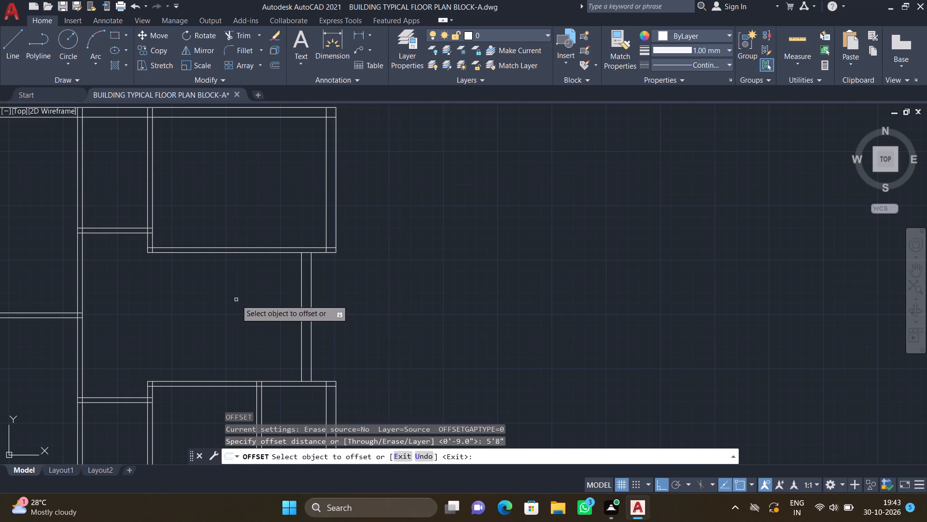
left_click(312, 344)
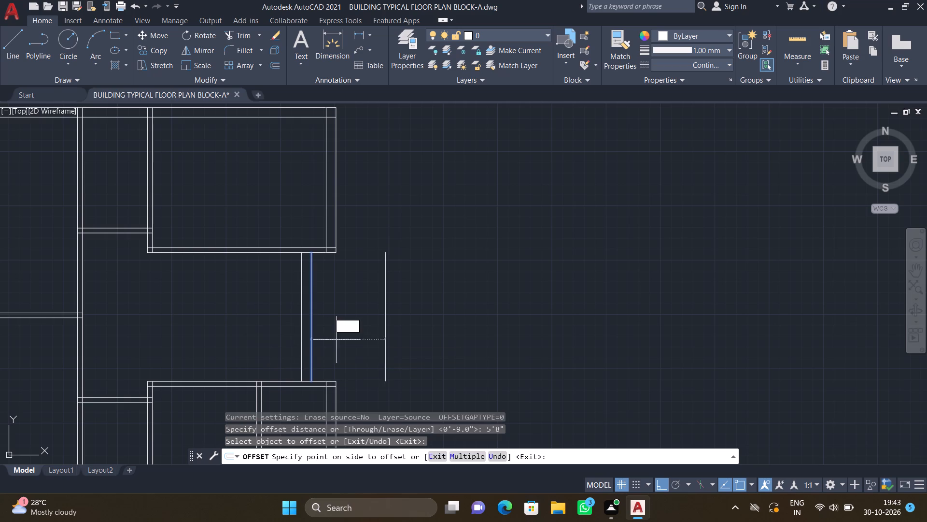
left_click(419, 330)
key("Return")
Offset the projecting vertical line 9" to the right.
key("o")
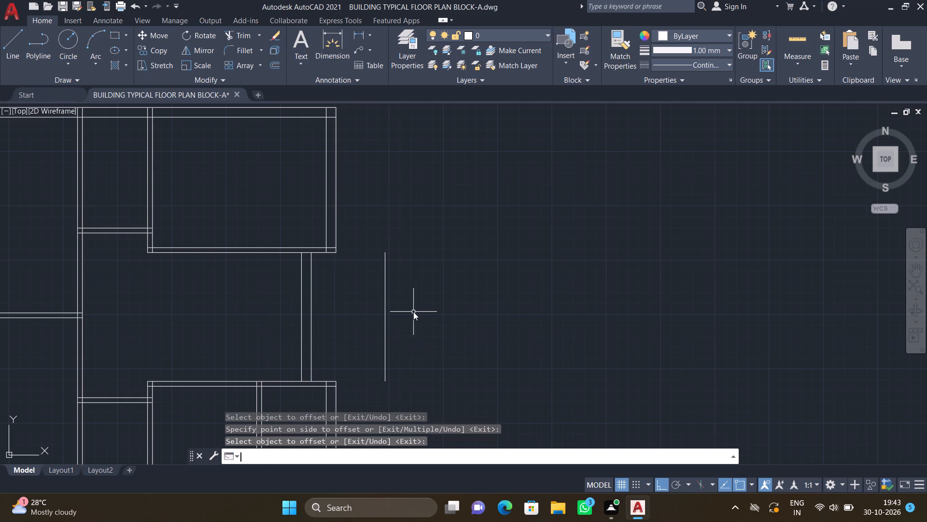
key("Return")
key("9")
key("shift+quotedbl")
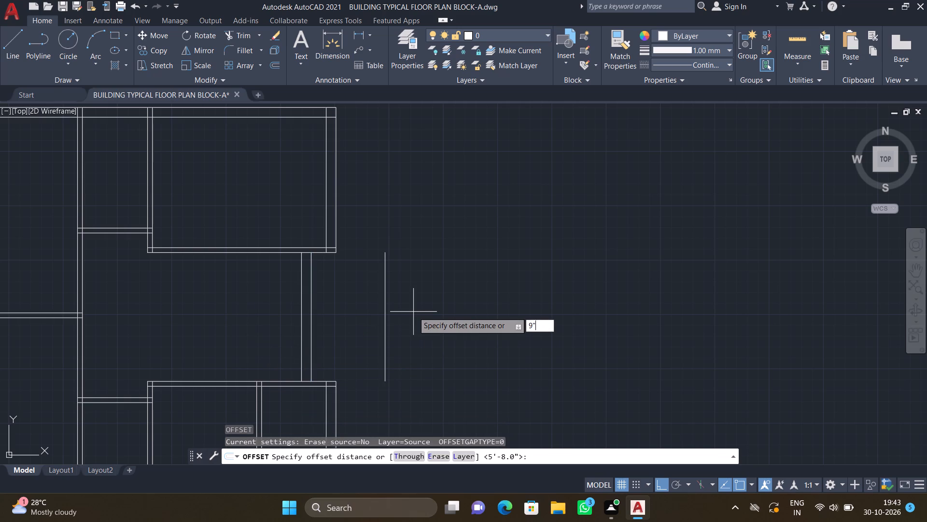
key("Return")
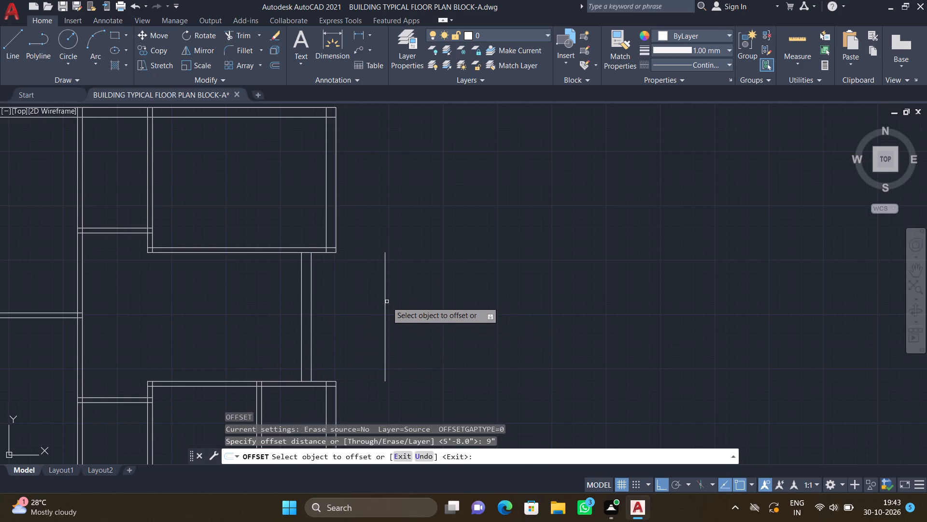
left_click(386, 299)
left_click(414, 303)
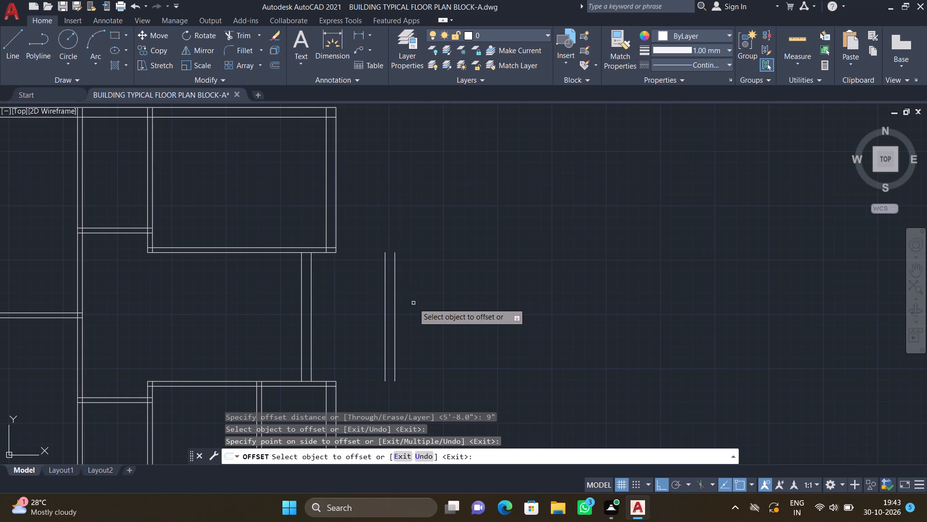
key("Return")
Draw a horizontal line about 4'-6.2" long, continuing the upper room's inner partition line out to align with the outermost vertical line.
key("l")
key("Return")
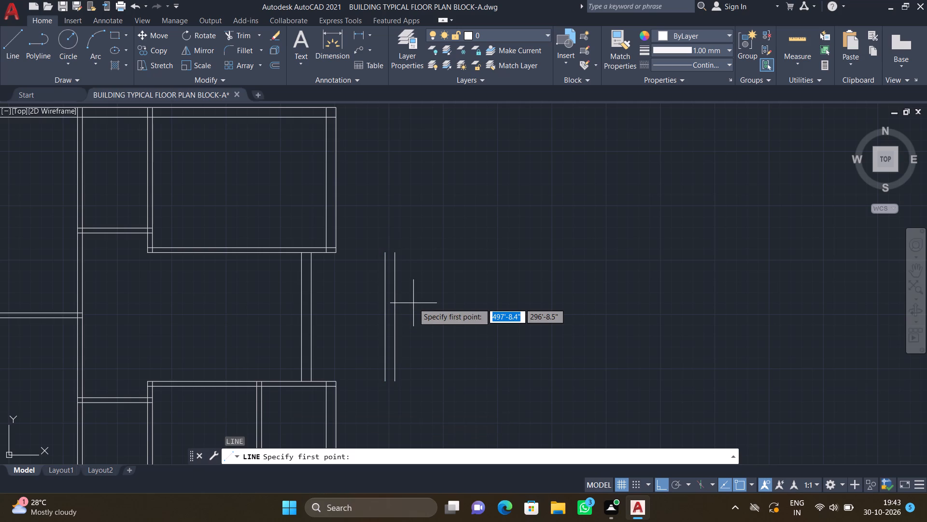
scroll(337, 244, "up", 2)
left_click_drag(329, 253, 337, 256)
scroll(508, 246, "up", 1)
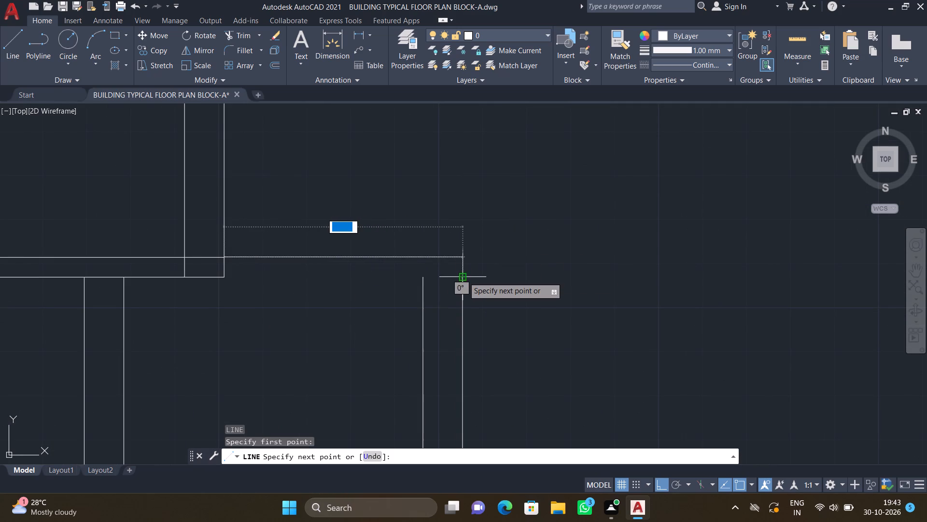
left_click(463, 257)
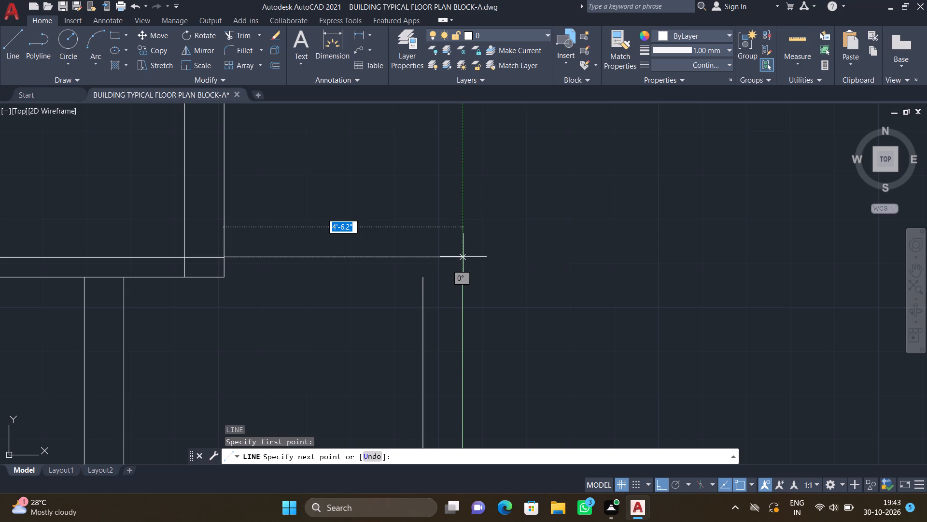
key("Return")
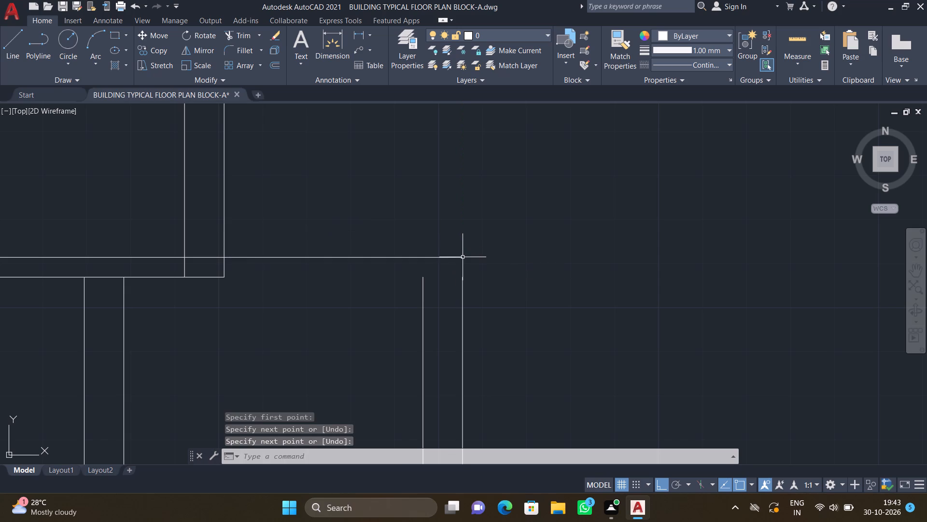
Draw a horizontal line about 4'-6.2" long, continuing the lower room's inner partition line out to align with the outermost vertical line.
scroll(463, 257, "down", 3)
scroll(425, 420, "up", 2)
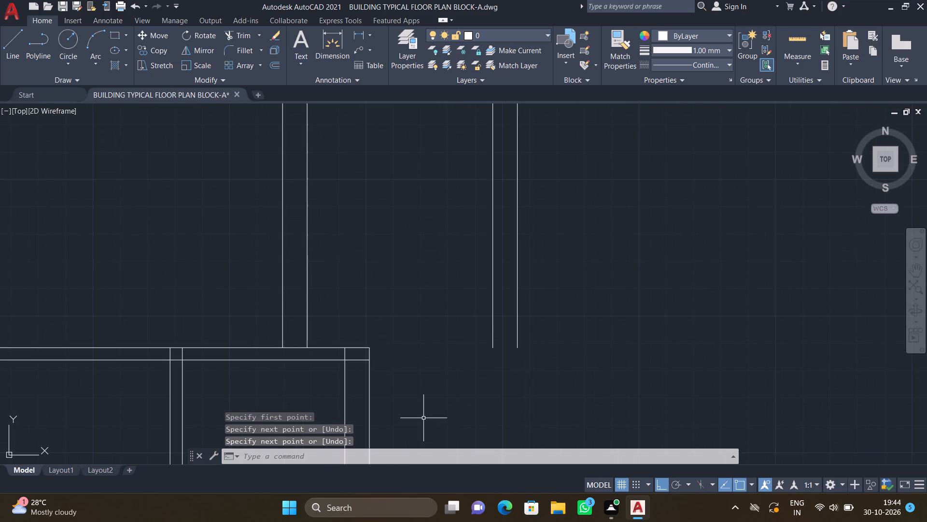
key("l")
key("Return")
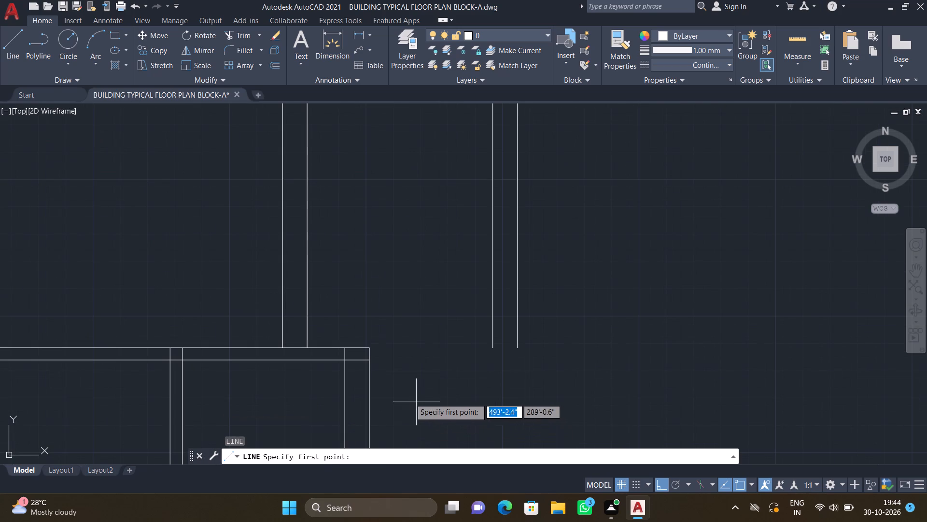
scroll(374, 367, "up", 1)
left_click(362, 355)
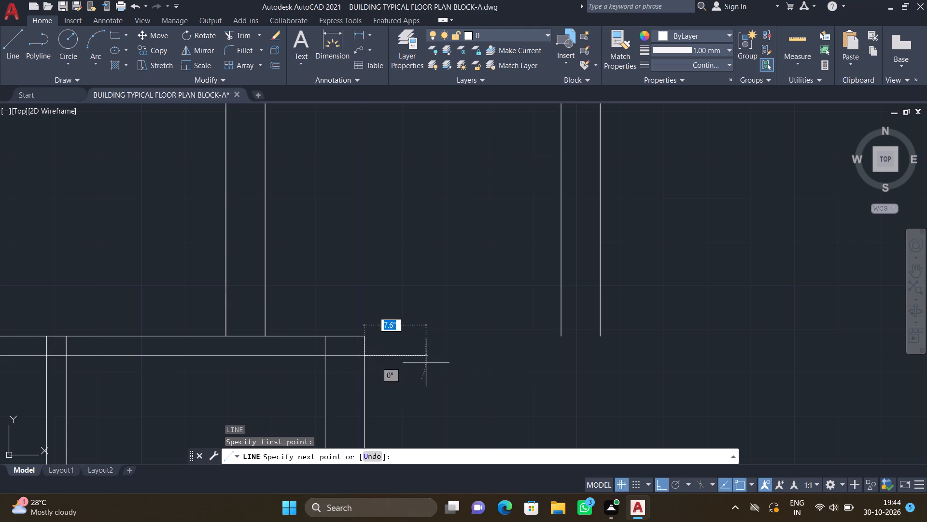
scroll(612, 348, "up", 1)
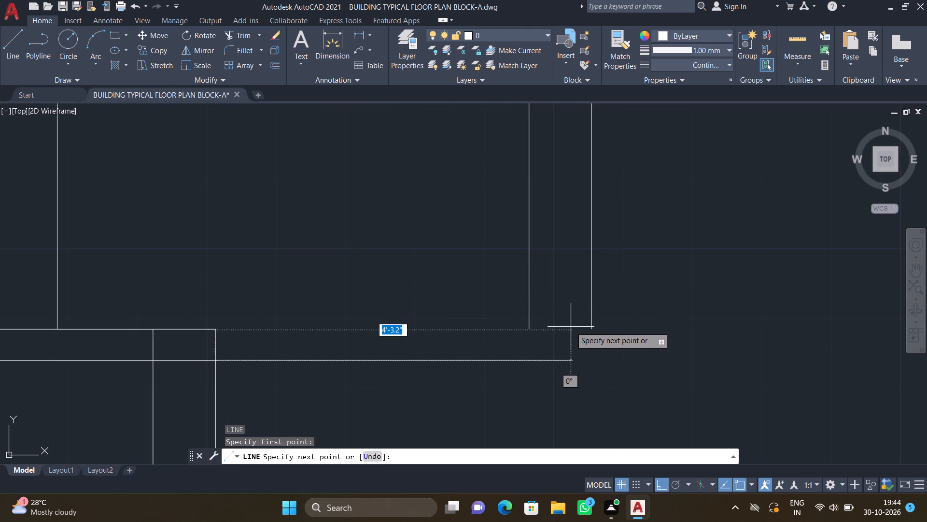
left_click(592, 362)
scroll(592, 362, "up", 1)
key("Return")
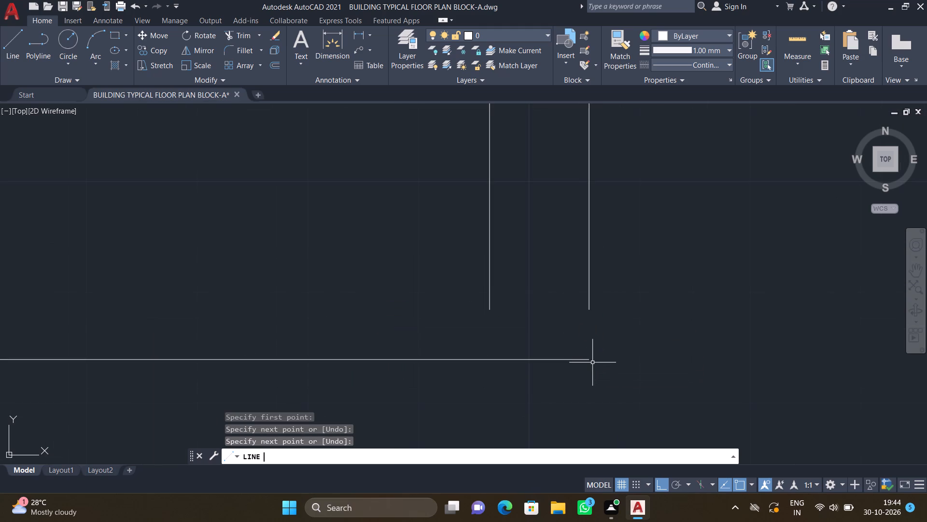
Extend the lower ends of both projecting vertical lines down to the lower horizontal line.
type("EX")
key("Return")
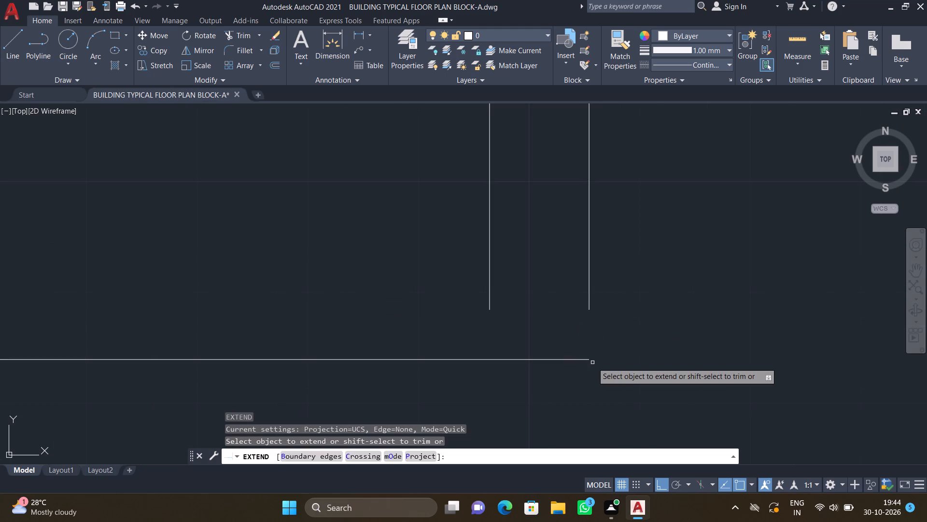
left_click(590, 299)
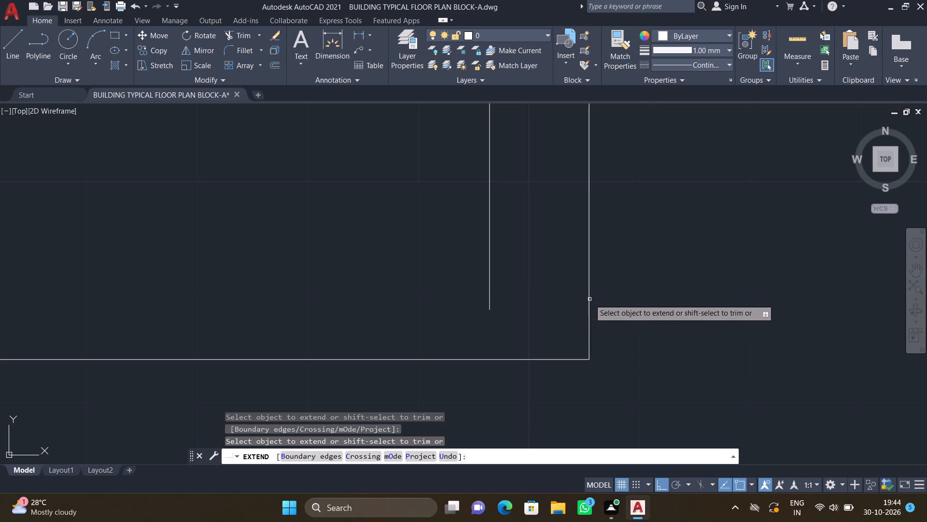
left_click(489, 293)
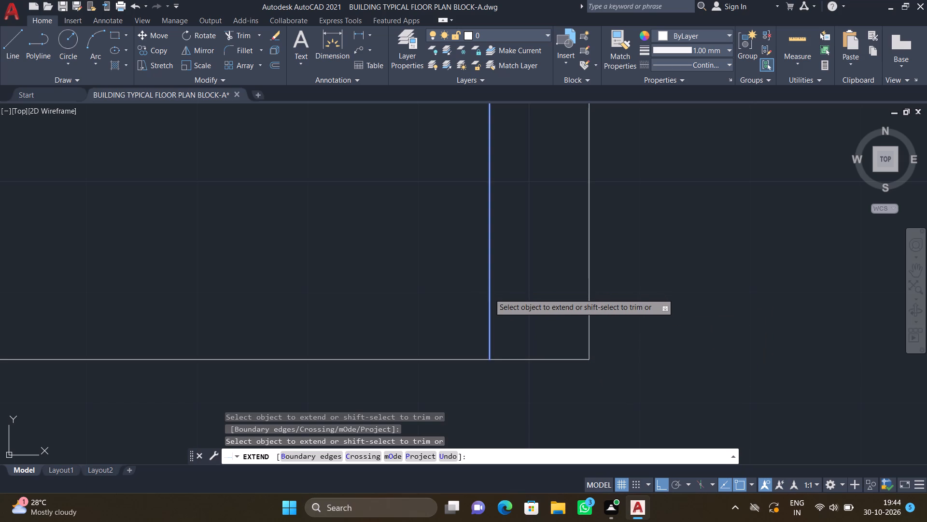
Extend the upper ends of both projecting vertical lines up to the upper horizontal line.
scroll(490, 281, "down", 5)
scroll(487, 155, "up", 1)
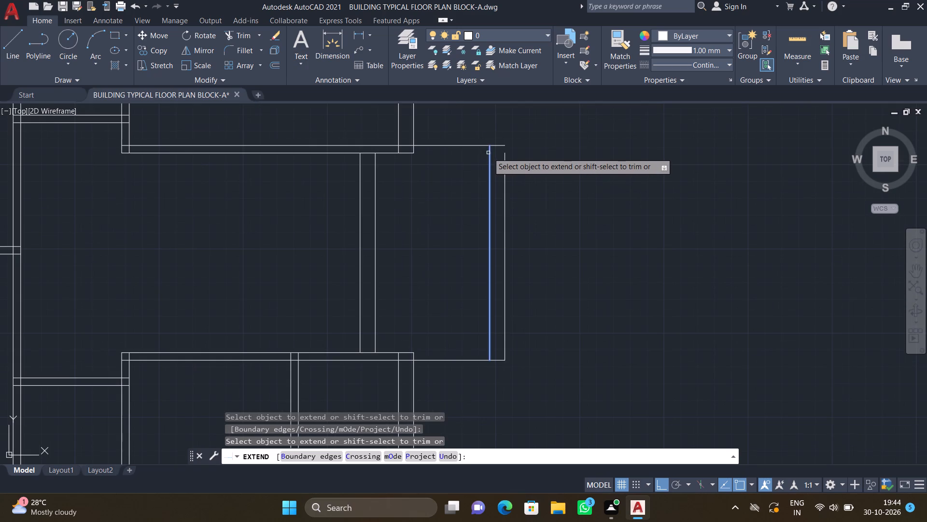
left_click(488, 156)
left_click(507, 161)
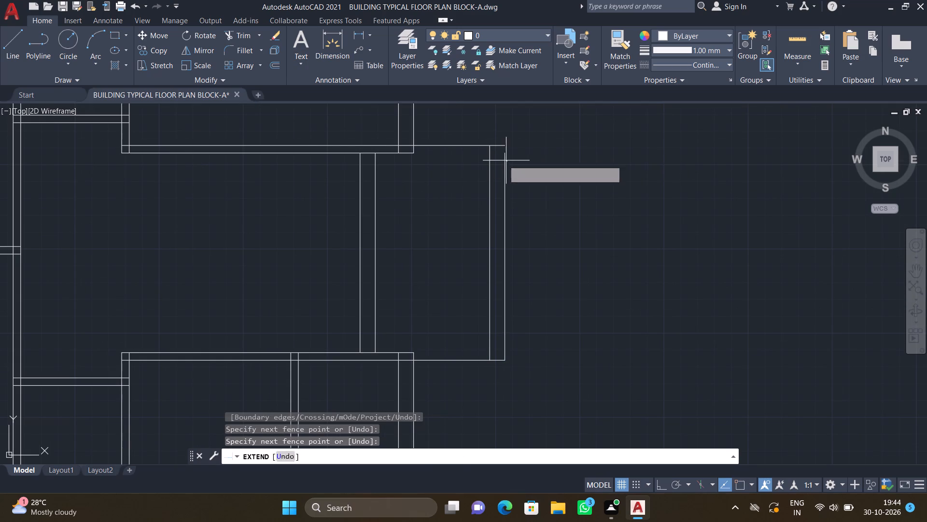
left_click(502, 158)
key("Return")
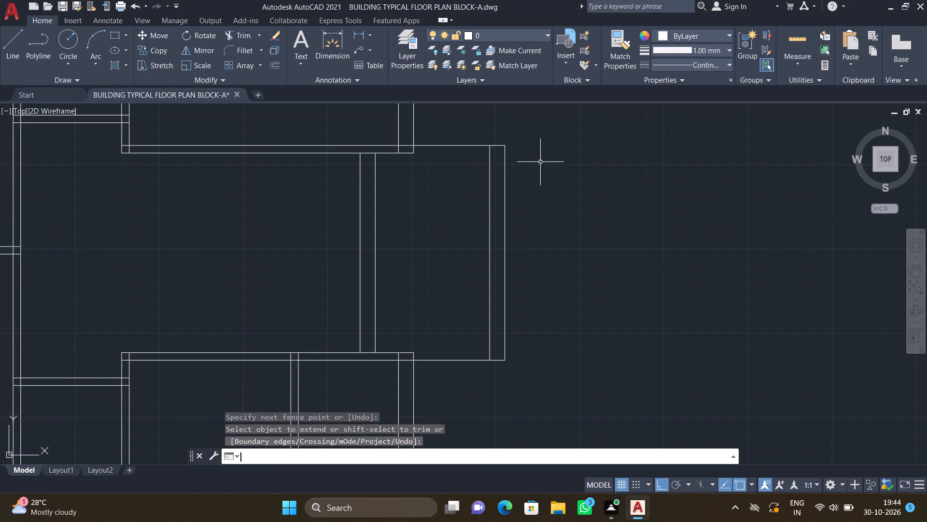
Draw a horizontal line about 4'-6" long from the upper room's lower outer wall corner to the outermost projecting vertical line.
key("l")
key("Return")
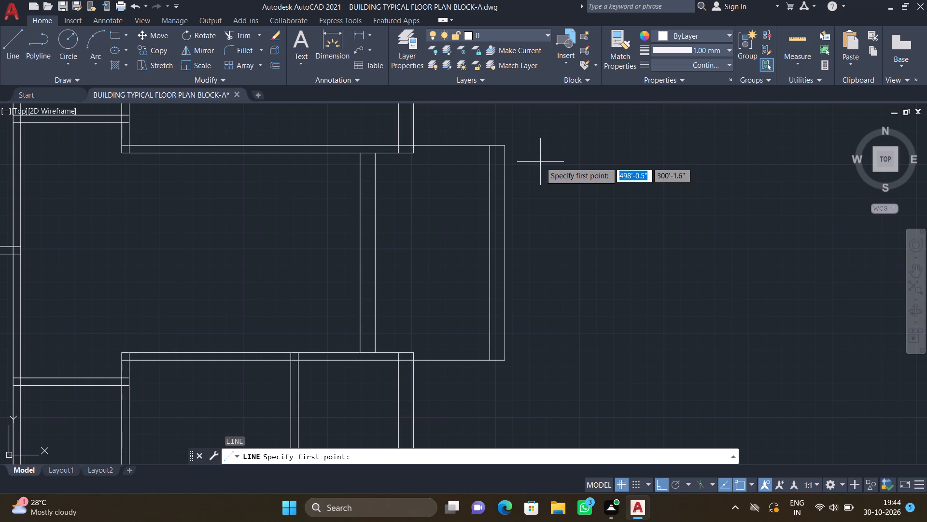
scroll(439, 143, "up", 2)
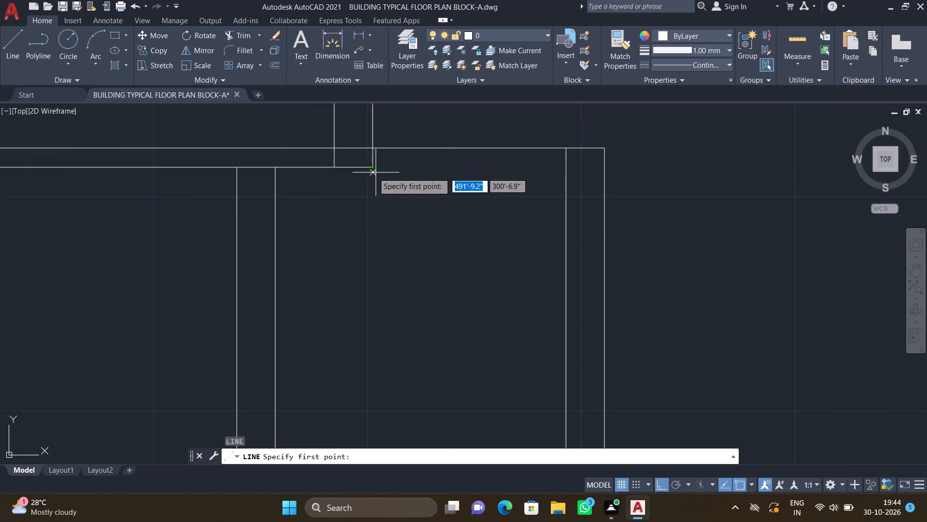
left_click_drag(371, 165, 378, 167)
scroll(603, 174, "up", 1)
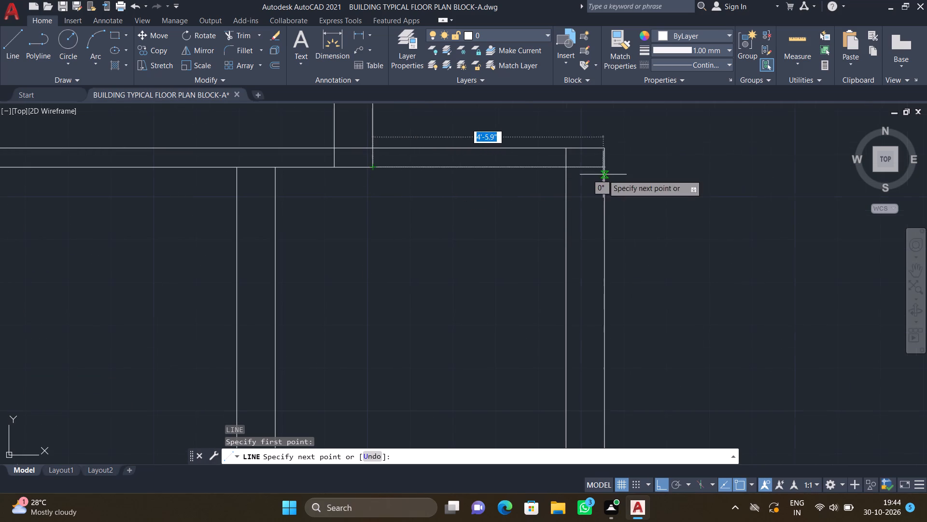
left_click(602, 161)
key("Return")
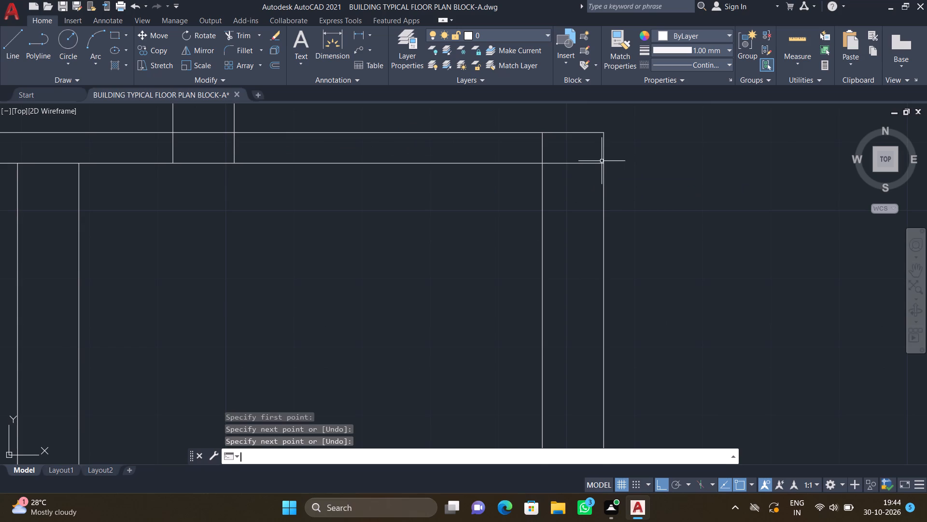
scroll(566, 183, "down", 3)
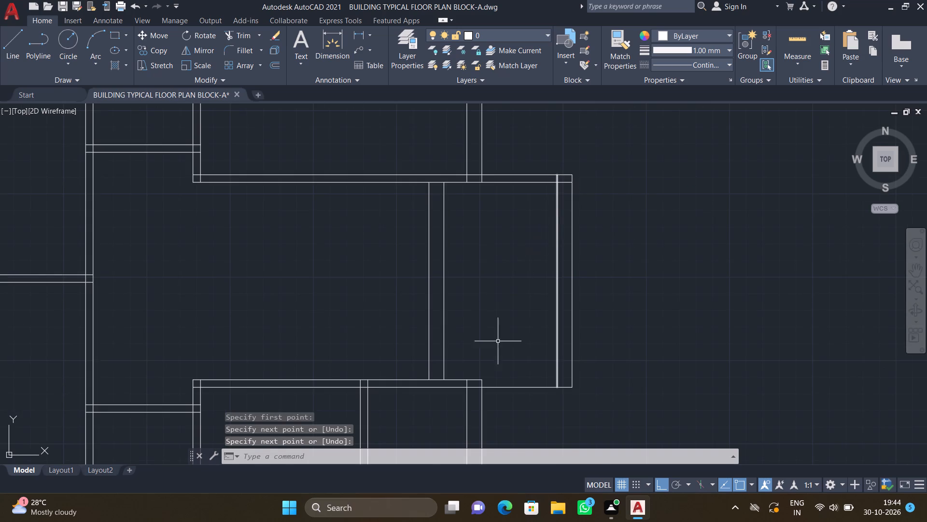
Draw a horizontal line from the lower room's upper outer wall corner to the outermost projecting vertical line.
scroll(503, 367, "up", 2)
key("l")
key("Return")
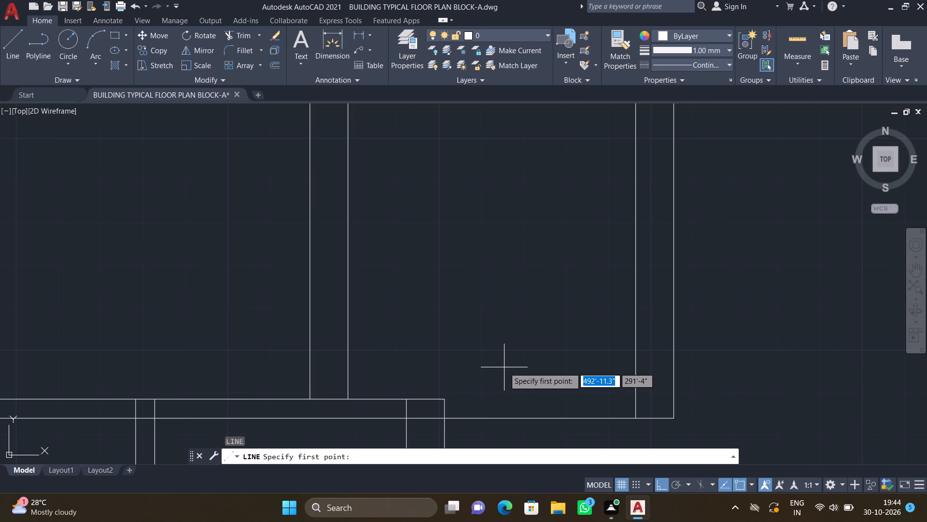
scroll(498, 377, "down", 2)
scroll(479, 390, "up", 2)
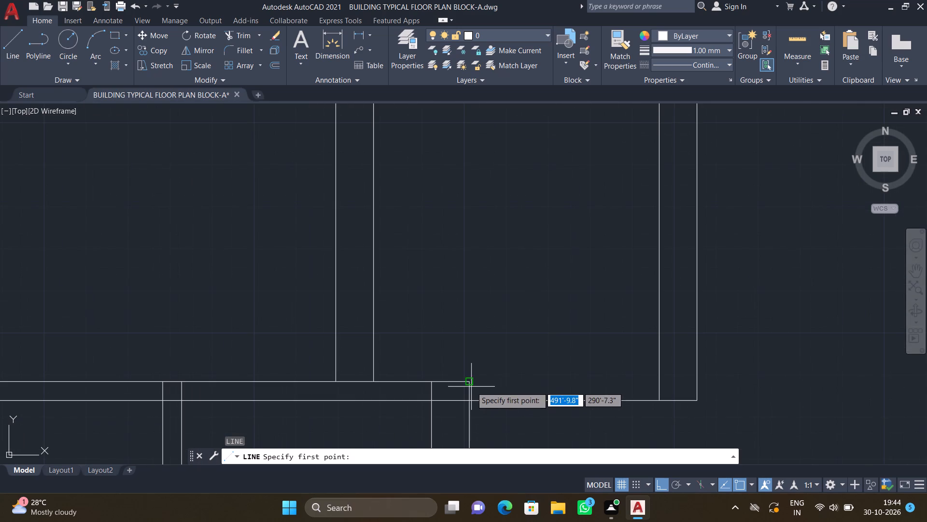
left_click_drag(471, 383, 482, 385)
scroll(678, 377, "up", 1)
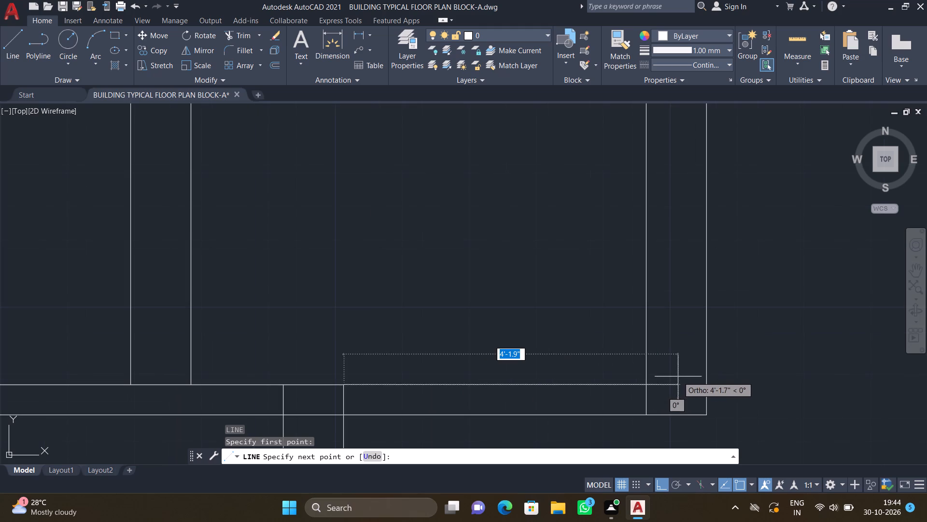
left_click(709, 382)
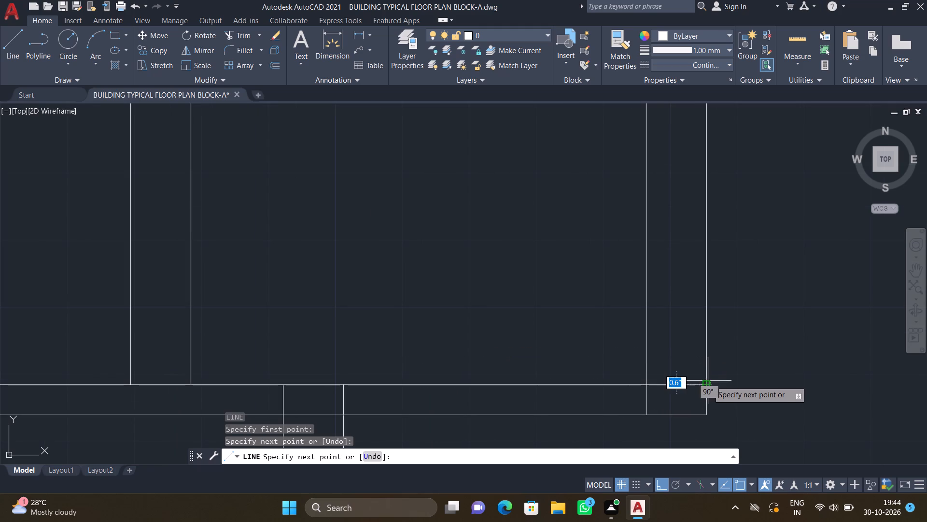
key("Return")
scroll(676, 375, "down", 2)
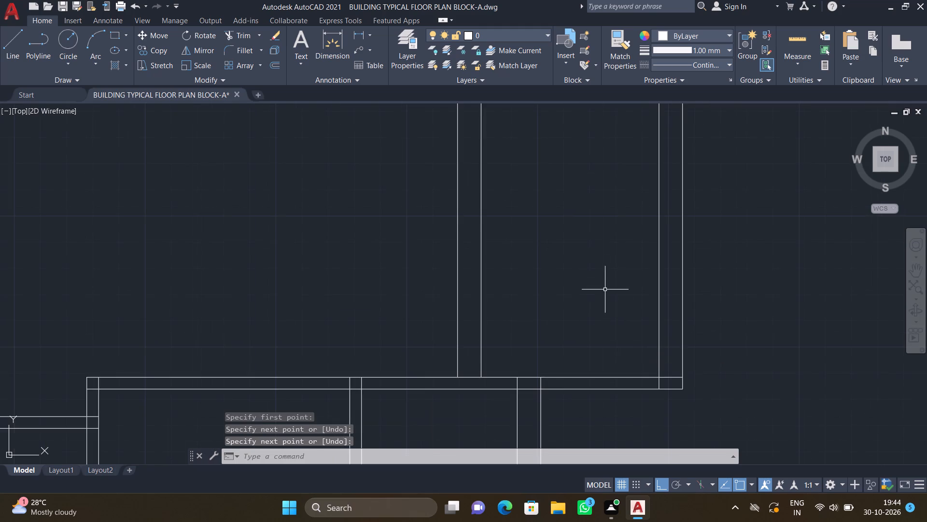
Draw an L-shaped line inside the projection's wall, about 4'-4" across from the upper room's outer wall, and about 10' down to the lower wall.
scroll(603, 264, "down", 3)
scroll(602, 212, "up", 2)
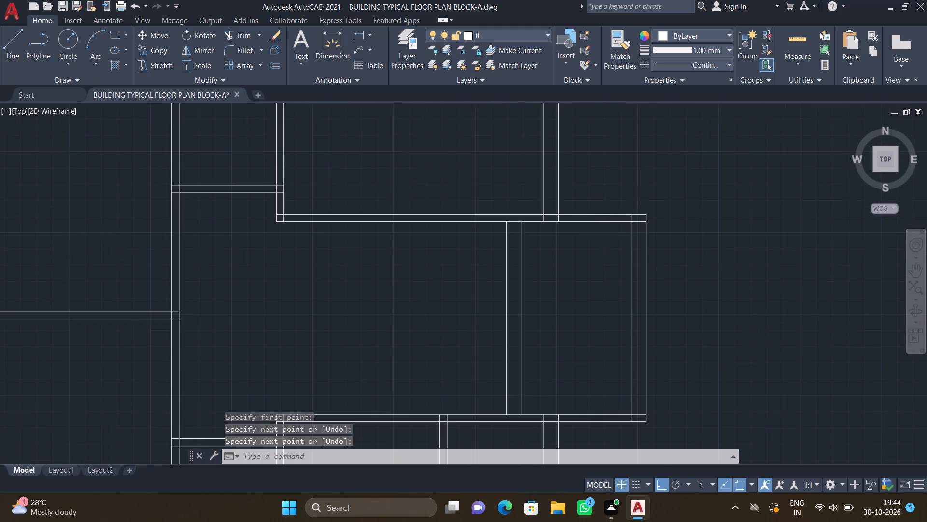
scroll(604, 232, "up", 2)
key("l")
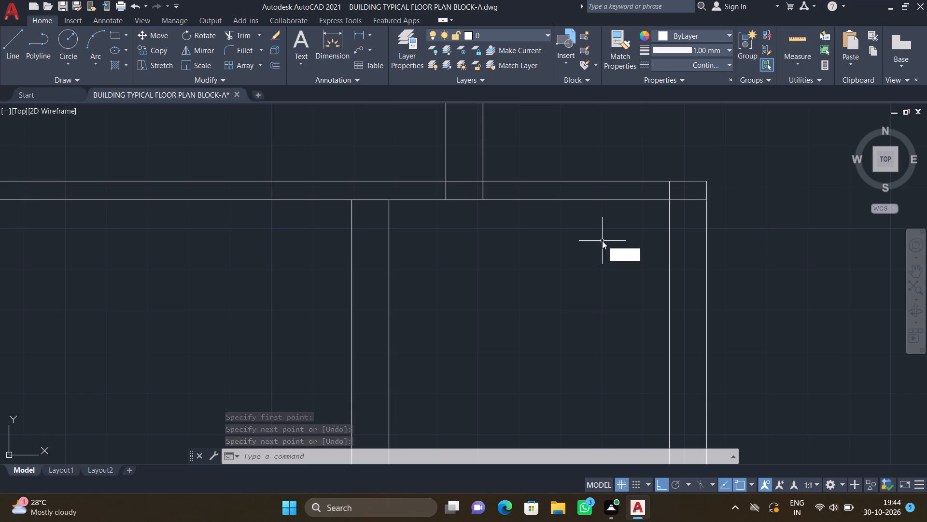
key("Return")
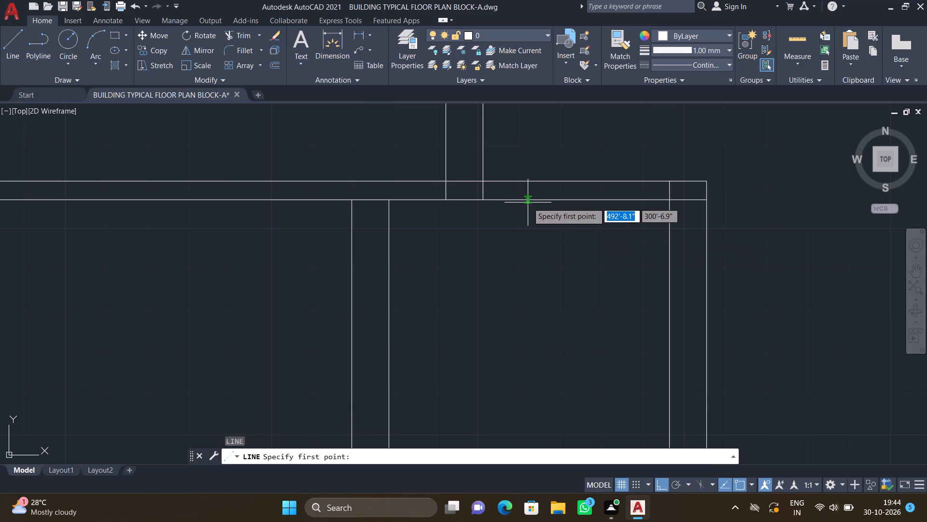
scroll(558, 222, "down", 3)
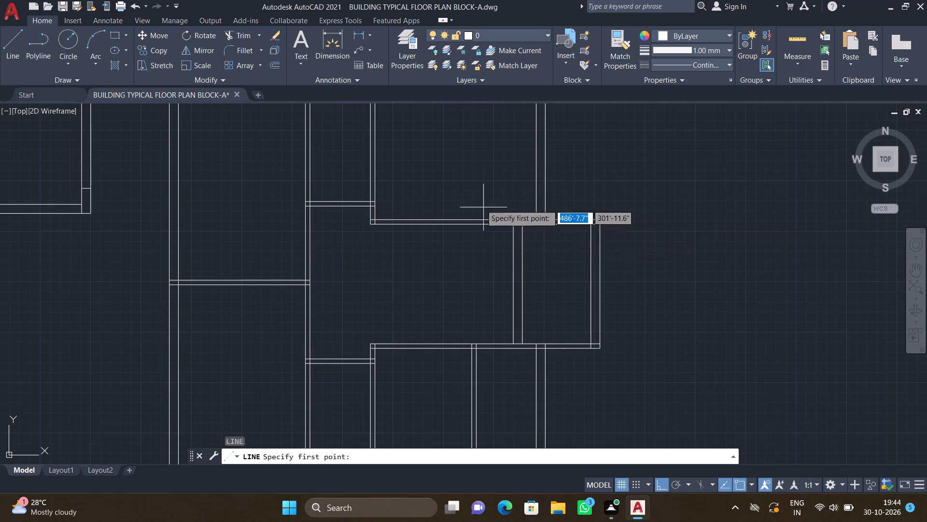
scroll(557, 225, "up", 5)
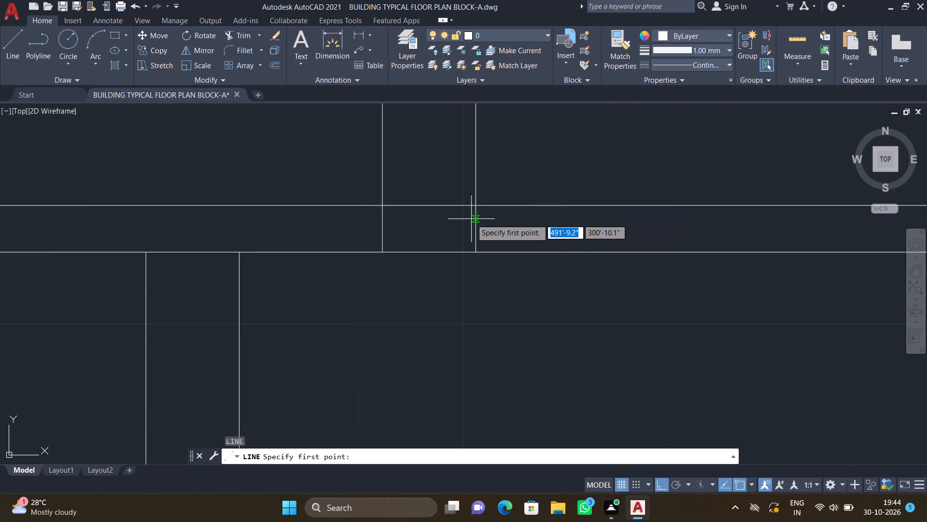
left_click_drag(476, 219, 488, 224)
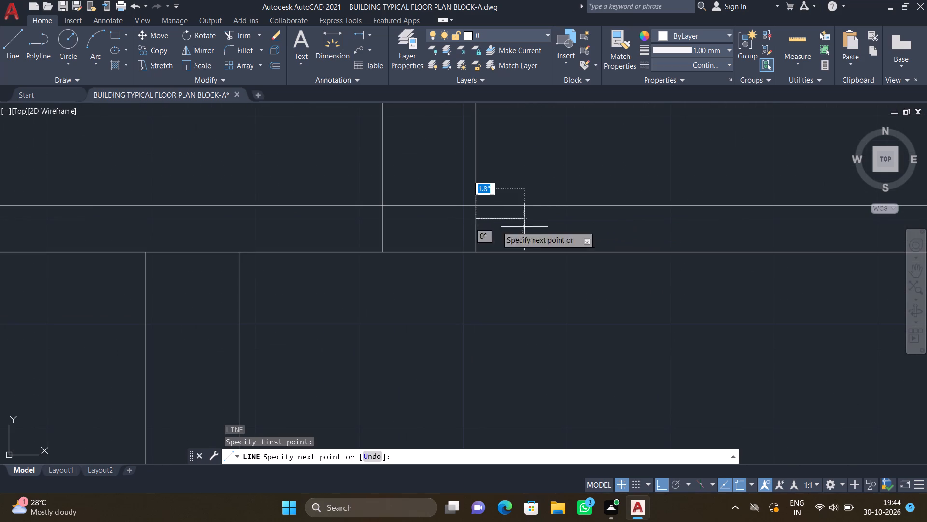
scroll(601, 225, "down", 2)
scroll(762, 232, "up", 1)
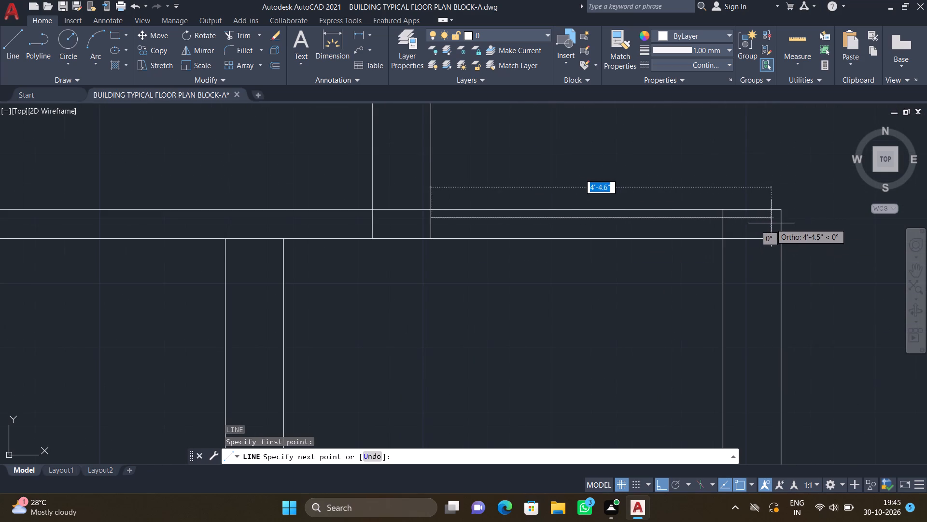
scroll(771, 223, "up", 2)
left_click(753, 220)
scroll(775, 309, "down", 2)
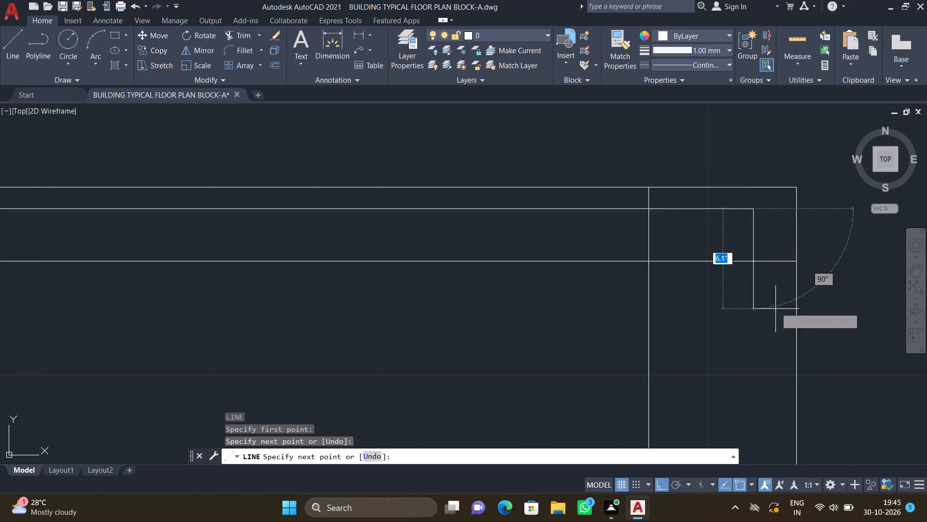
scroll(775, 309, "down", 1)
middle_click_drag(763, 395, 749, 365)
scroll(761, 392, "down", 4)
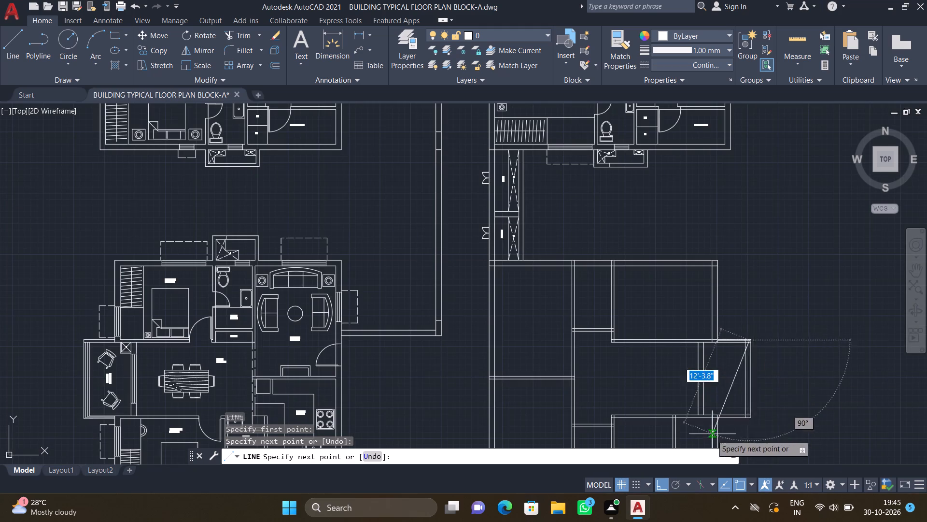
scroll(712, 435, "up", 2)
scroll(790, 366, "up", 3)
scroll(802, 416, "up", 1)
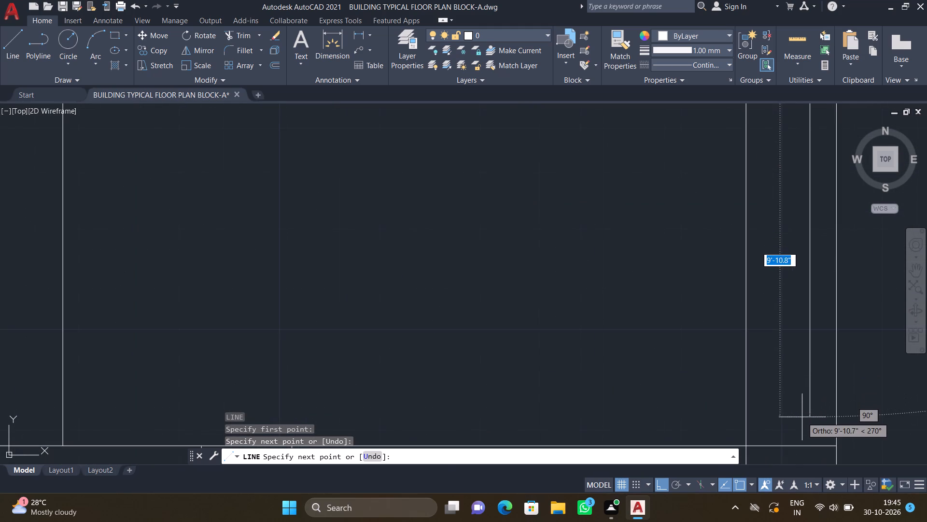
left_click(809, 445)
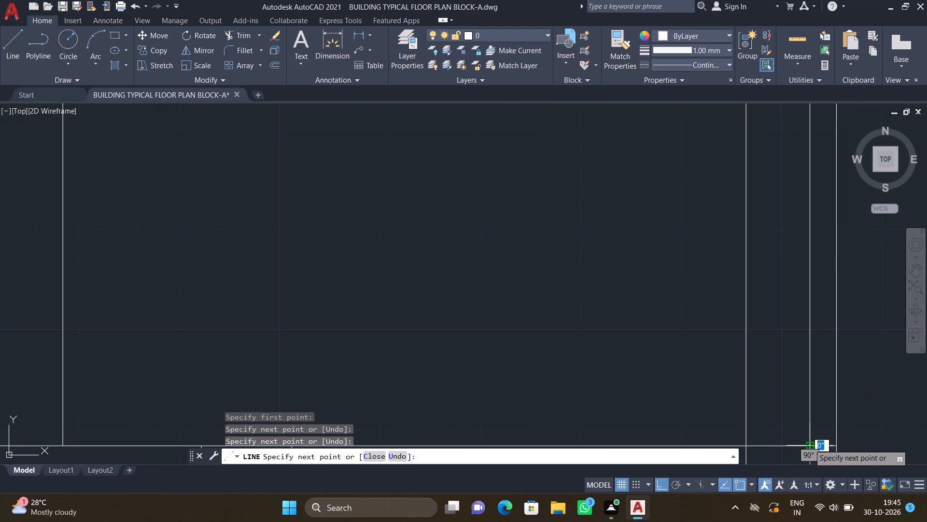
key("Return")
Draw a second L-shaped line inside the projection's wall, about 4' across from the upper room's outer wall and about 10' down to the lower wall.
scroll(703, 370, "down", 1)
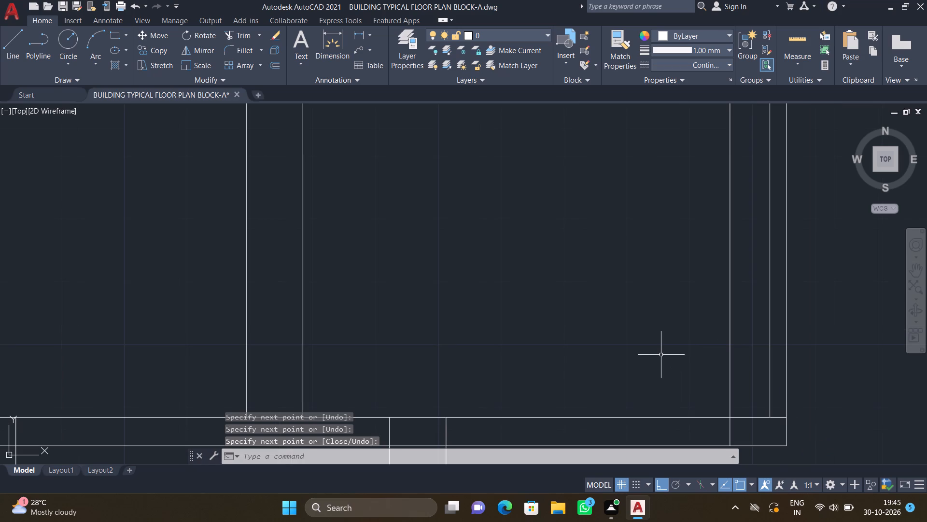
scroll(669, 347, "down", 2)
scroll(628, 176, "down", 3)
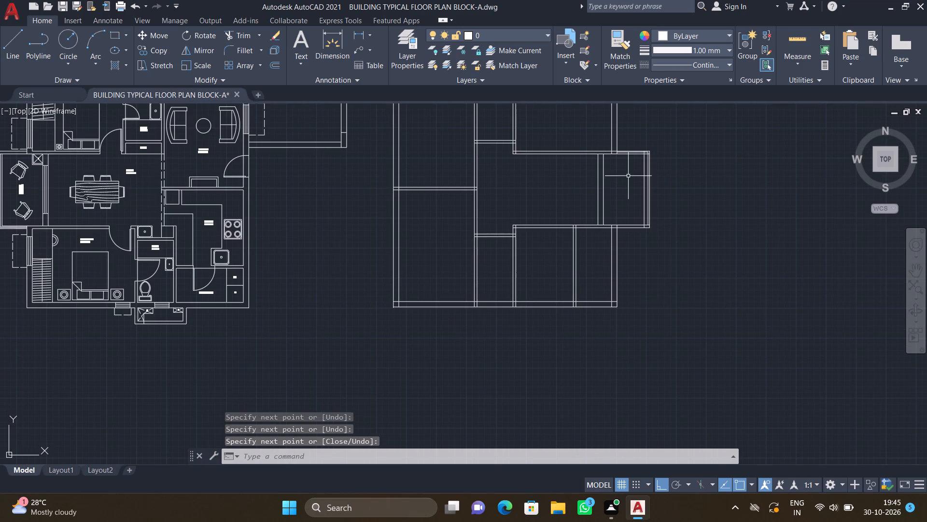
scroll(626, 149, "up", 3)
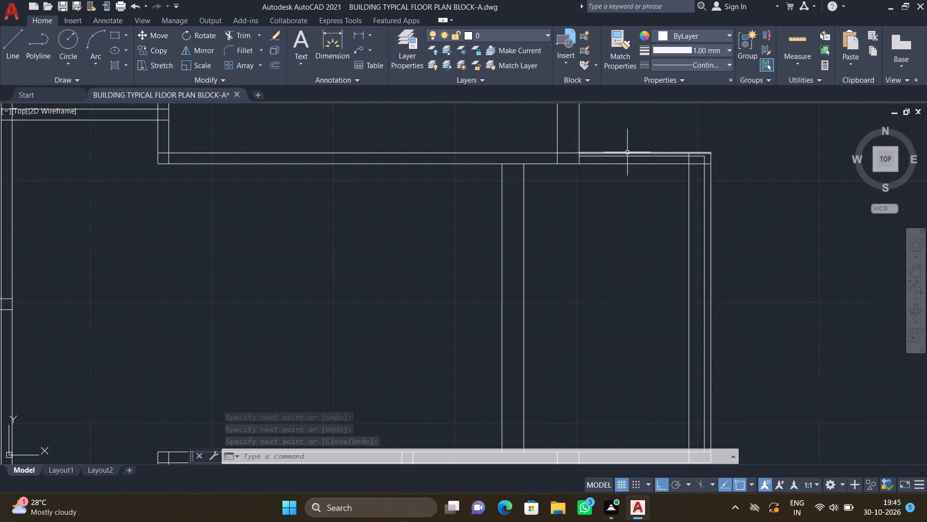
key("l")
key("Return")
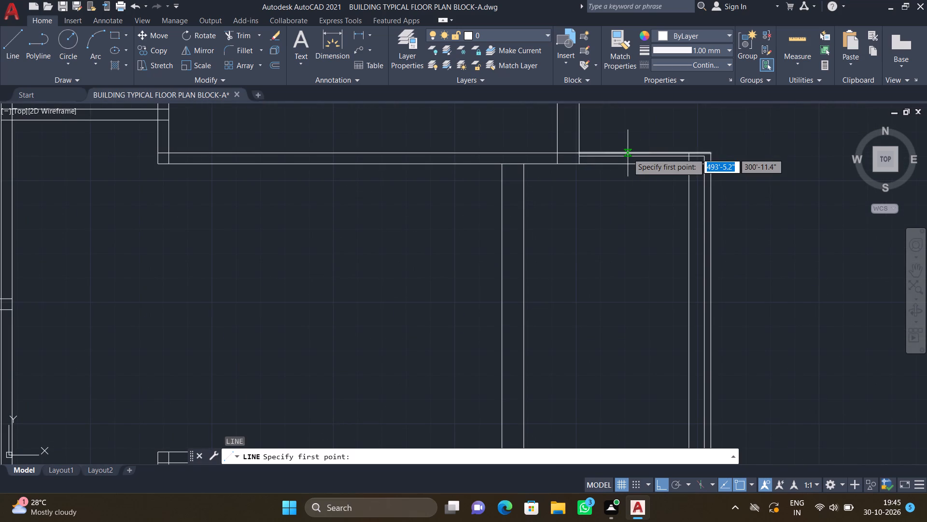
scroll(604, 165, "up", 2)
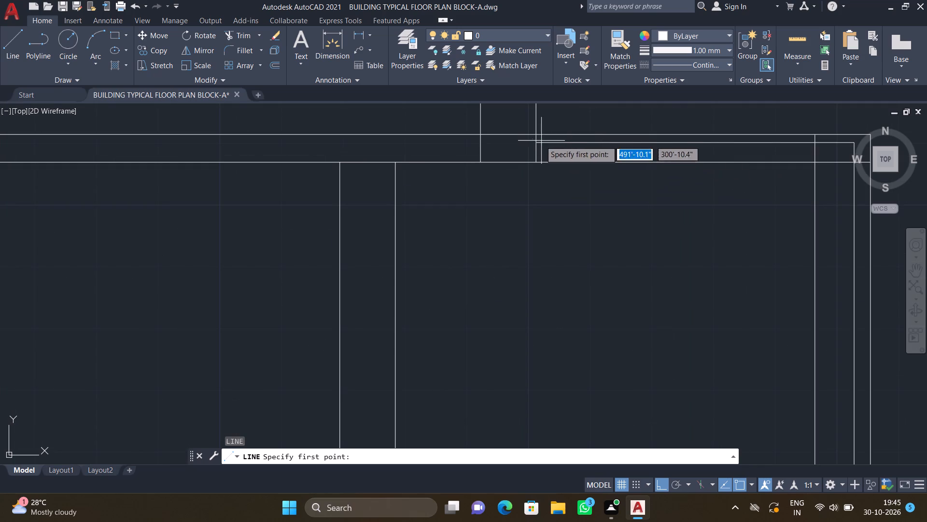
scroll(544, 149, "up", 2)
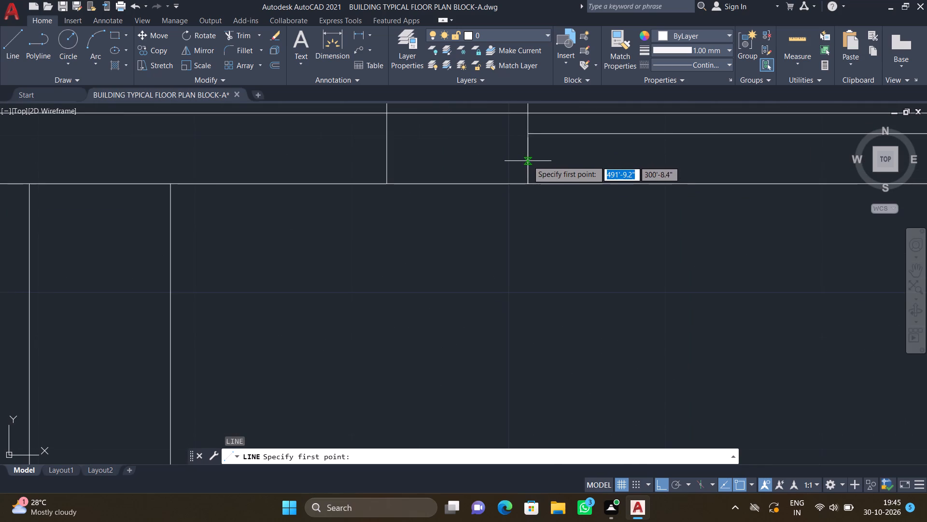
left_click_drag(527, 162, 542, 152)
scroll(709, 164, "down", 3)
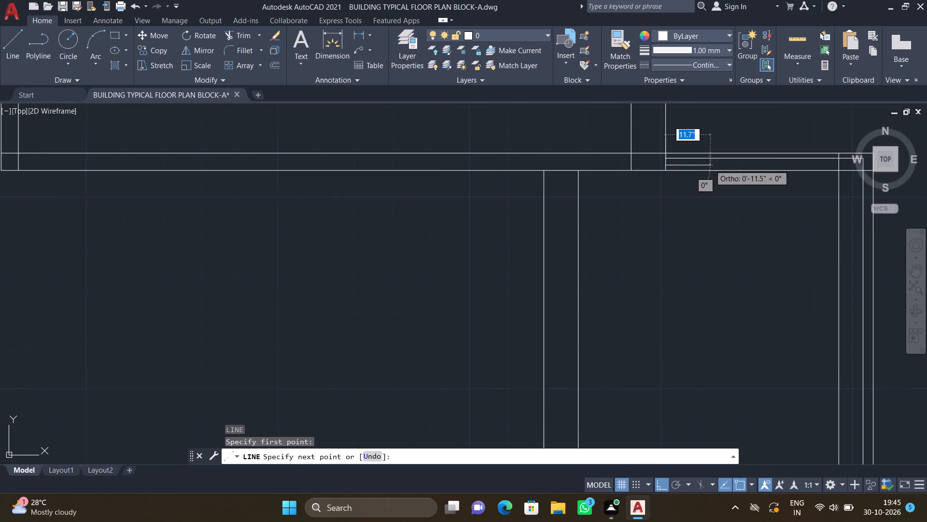
scroll(721, 202, "down", 1)
scroll(797, 180, "up", 1)
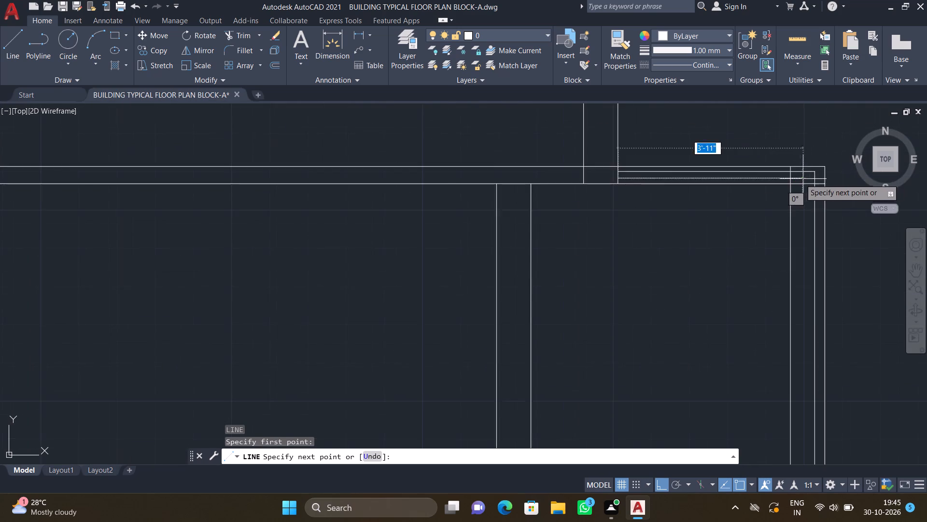
scroll(806, 177, "up", 3)
scroll(796, 181, "down", 1)
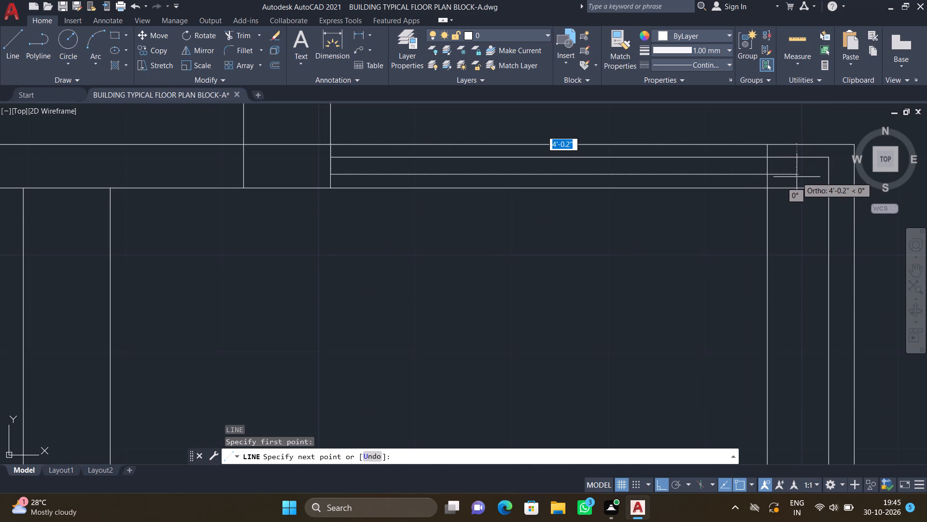
left_click(798, 177)
scroll(828, 261, "down", 2)
middle_click_drag(742, 262, 720, 220)
scroll(719, 219, "down", 2)
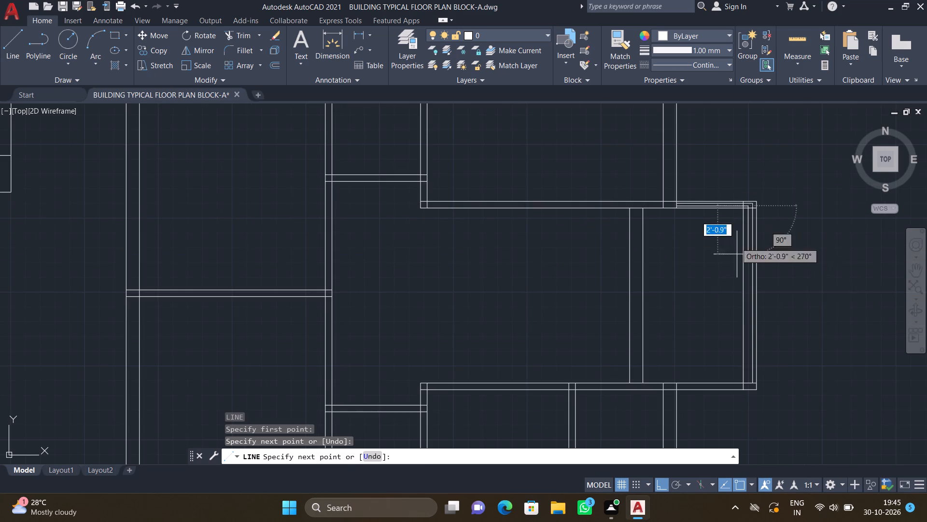
scroll(744, 379, "up", 4)
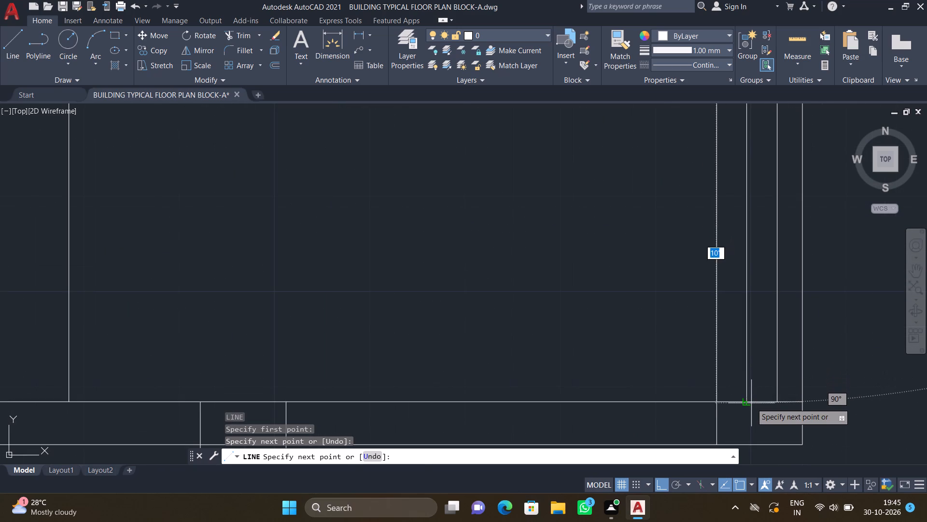
left_click(744, 400)
key("Return")
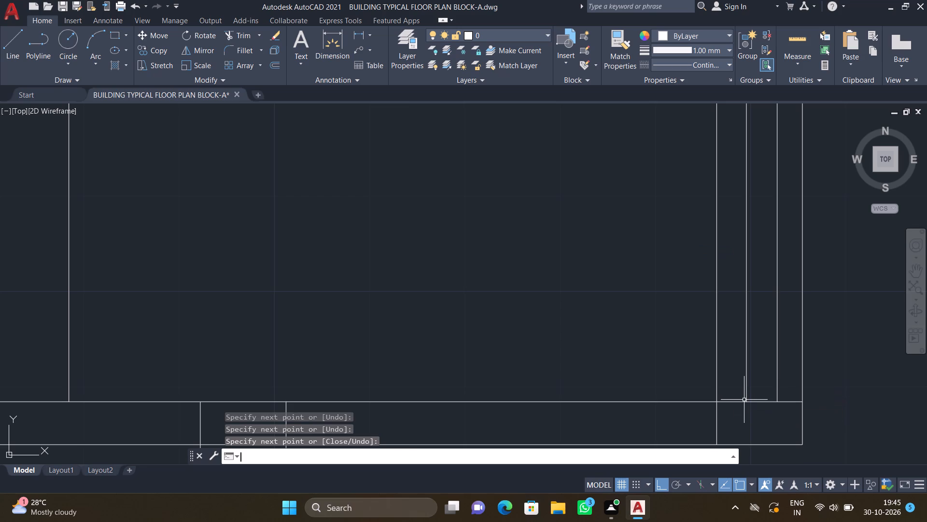
Draw a short horizontal line across the vertical wall at the projection's entrance, a short distance below the upper wall.
scroll(753, 401, "down", 3)
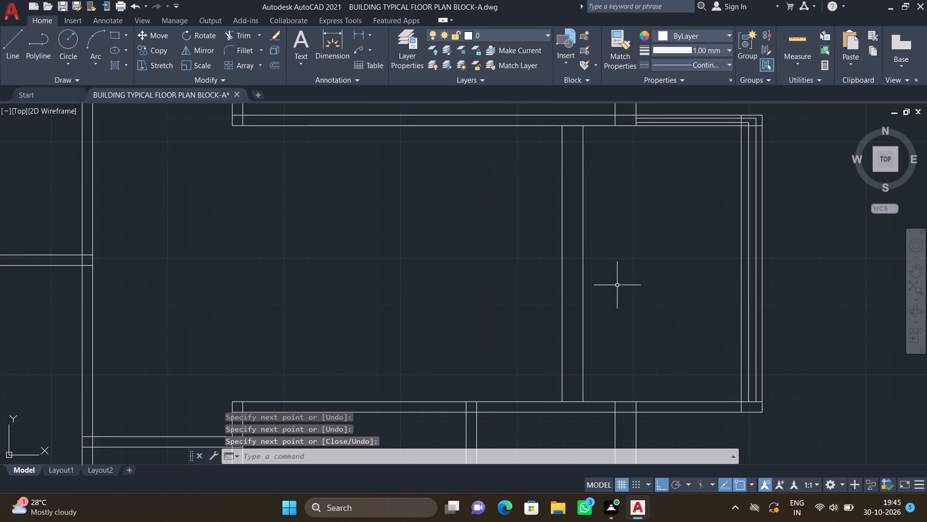
scroll(602, 269, "down", 1)
scroll(580, 210, "up", 2)
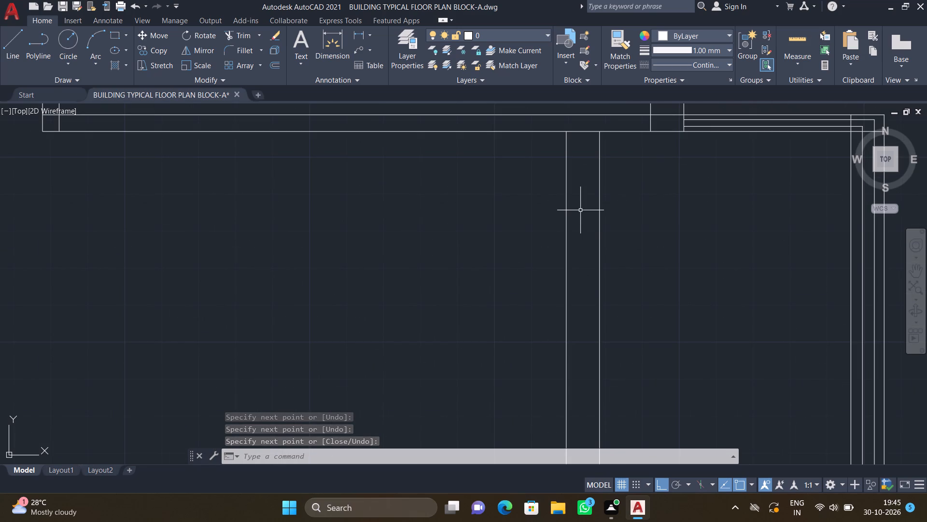
key("l")
key("Return")
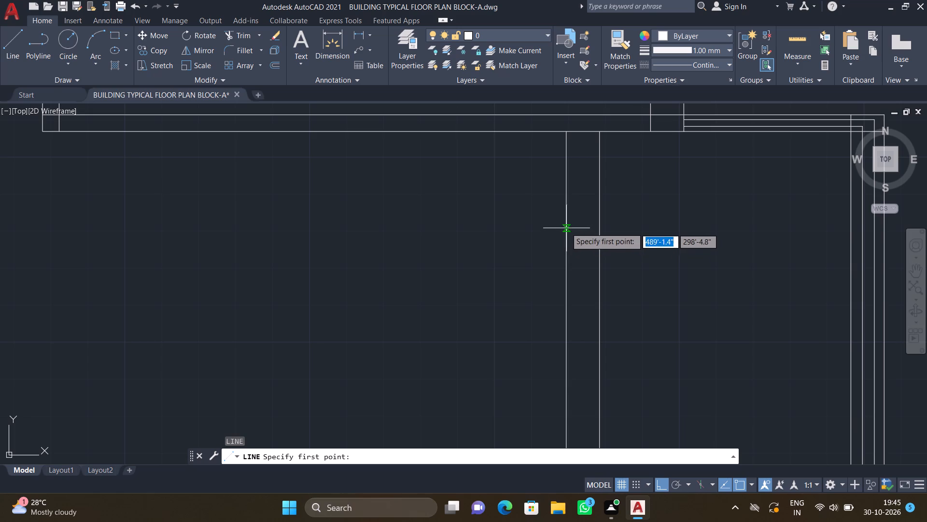
left_click_drag(565, 227, 583, 234)
scroll(595, 226, "up", 2)
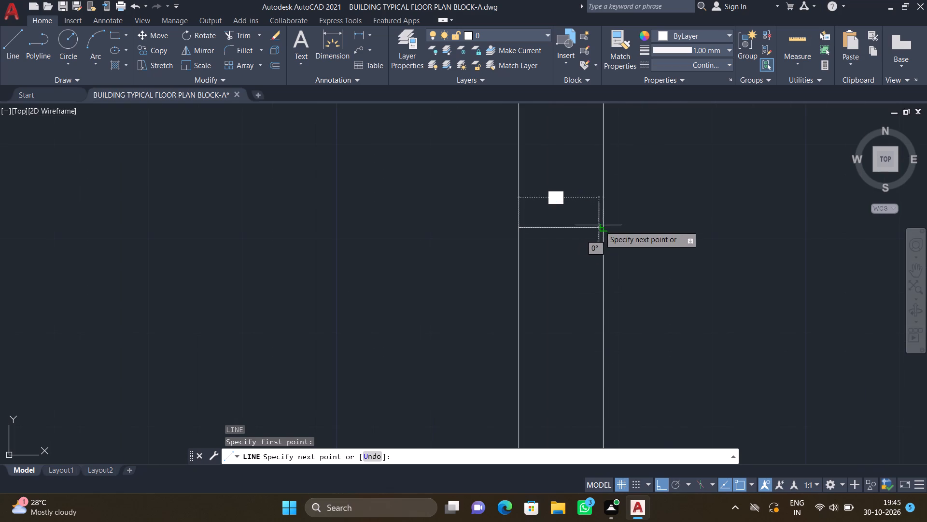
left_click(601, 227)
key("Return")
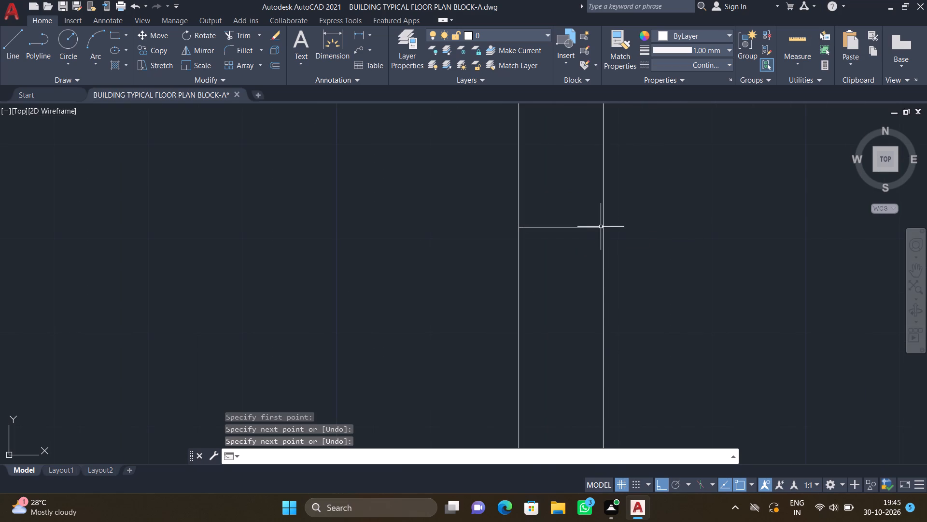
Draw a matching short horizontal line across the same vertical wall, a short distance above the lower wall.
scroll(597, 227, "down", 4)
scroll(591, 347, "up", 2)
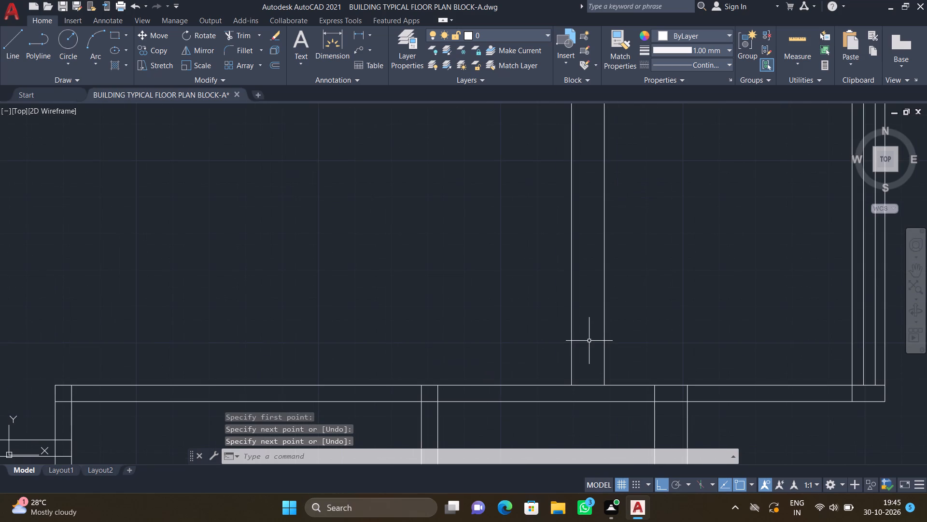
key("l")
key("Return")
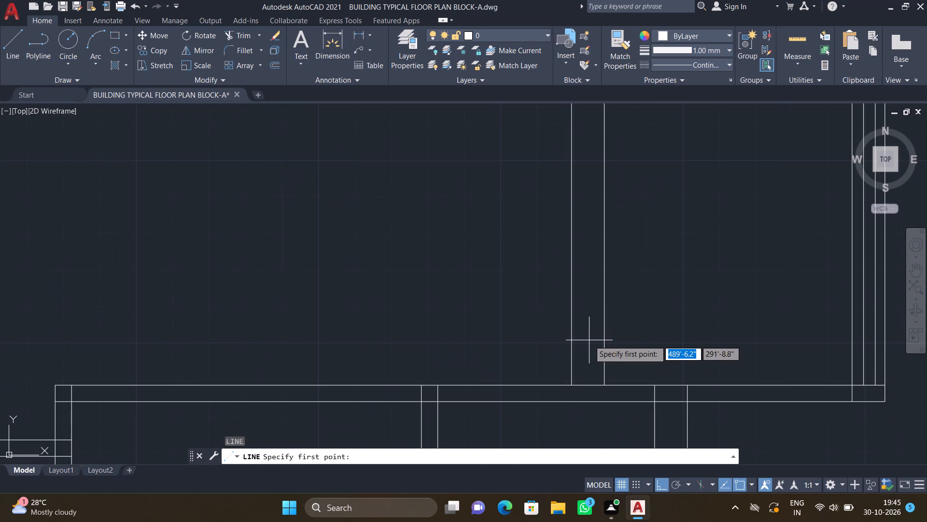
scroll(571, 314, "up", 1)
left_click(570, 318)
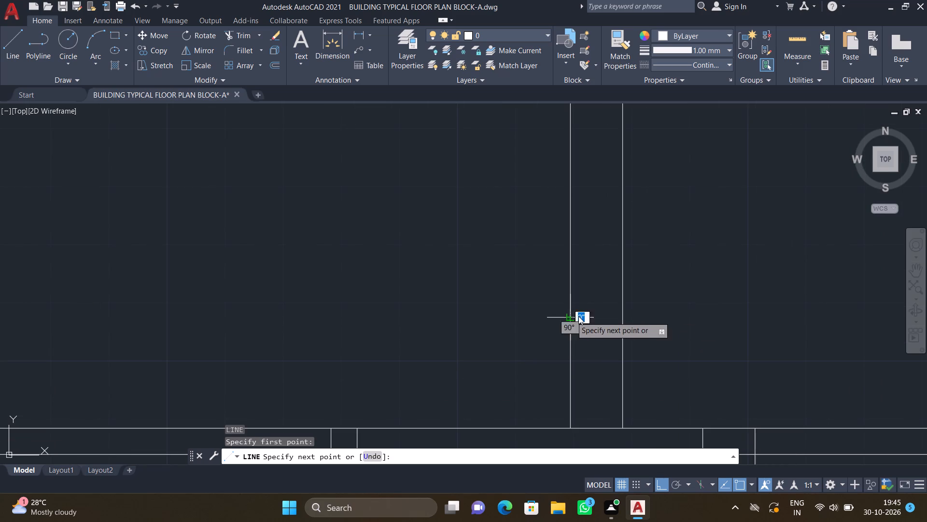
scroll(611, 318, "up", 1)
left_click(627, 317)
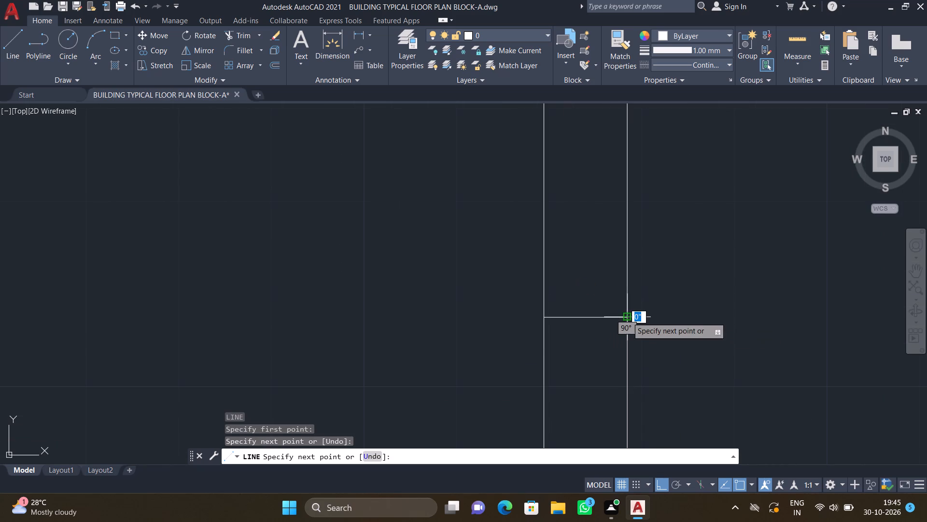
key("Return")
Draw a vertical line about 6'-1.7" long between the two short cross lines, inside the wall nearer its inner face.
scroll(622, 312, "down", 5)
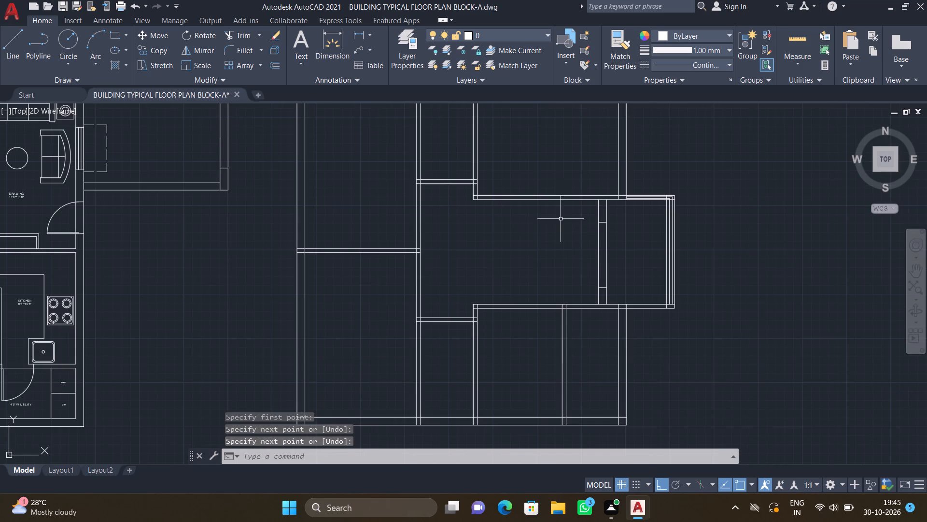
scroll(611, 245, "up", 2)
scroll(582, 192, "up", 1)
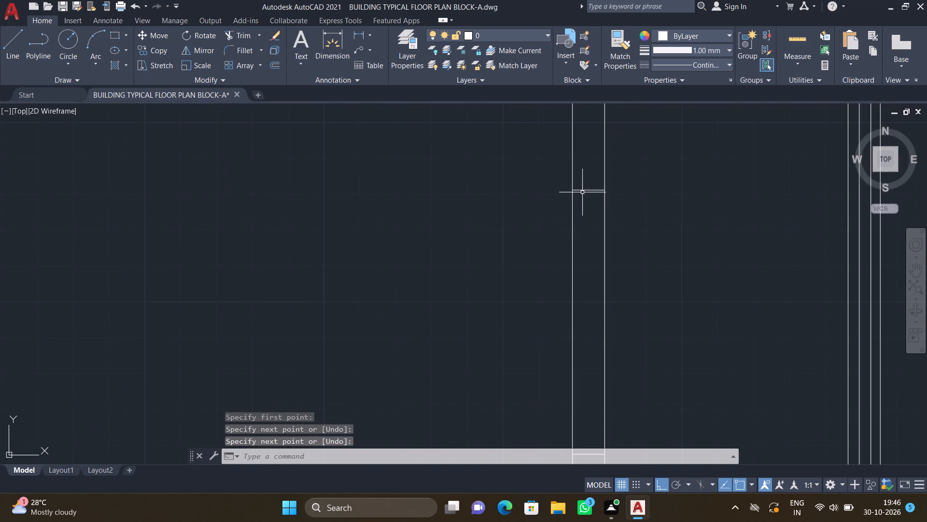
key("l")
key("Return")
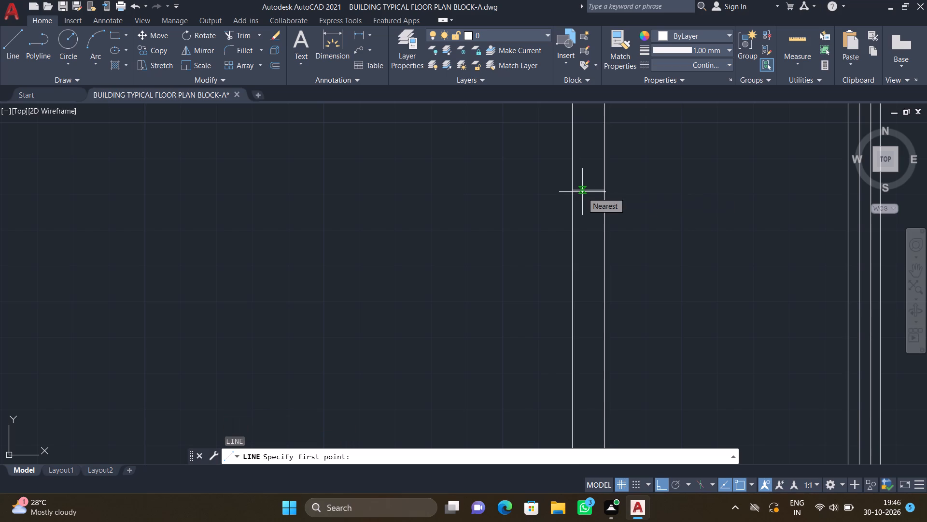
scroll(582, 186, "up", 4)
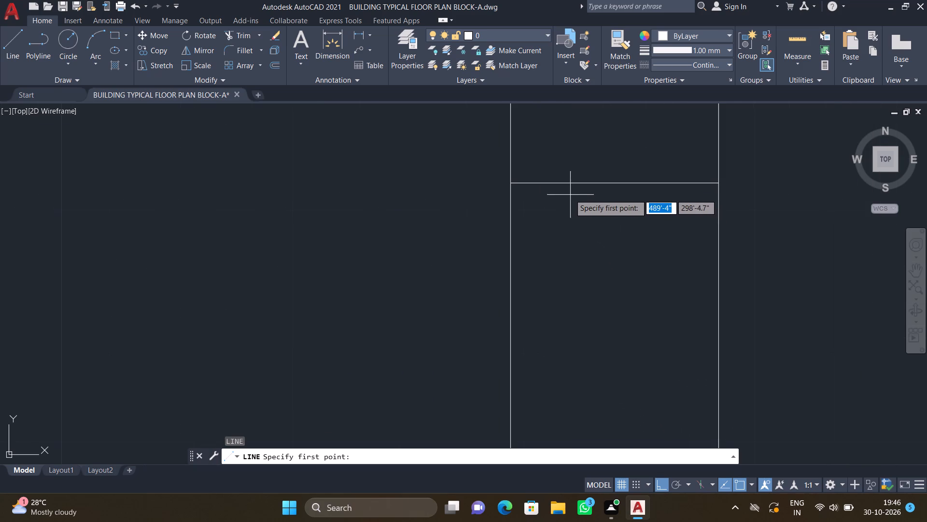
left_click_drag(576, 184, 583, 198)
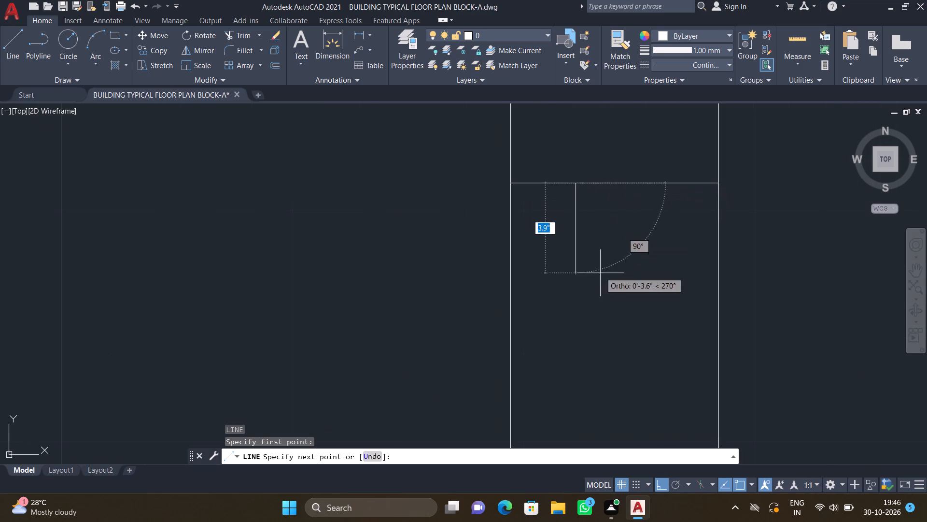
scroll(600, 274, "down", 4)
scroll(571, 193, "down", 1)
scroll(611, 401, "down", 2)
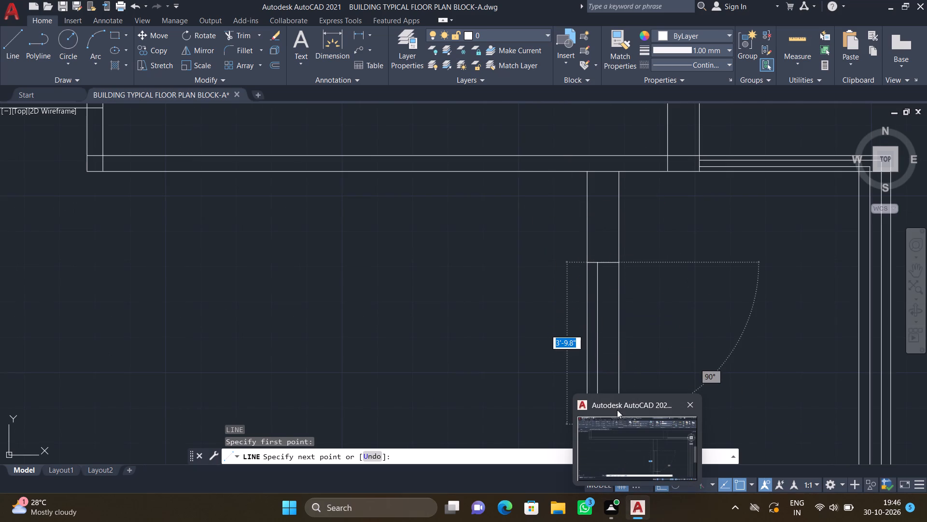
scroll(567, 321, "down", 2)
scroll(576, 374, "down", 1)
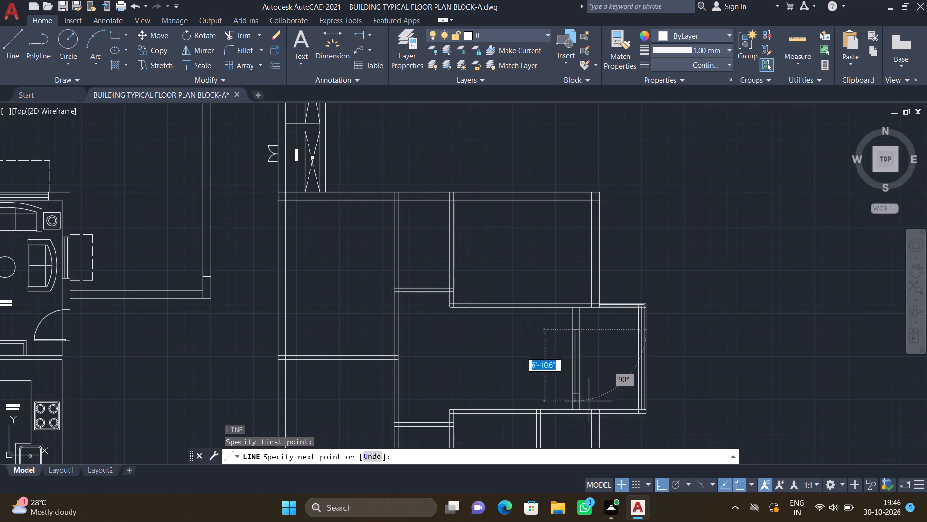
scroll(565, 388, "up", 2)
scroll(616, 389, "up", 1)
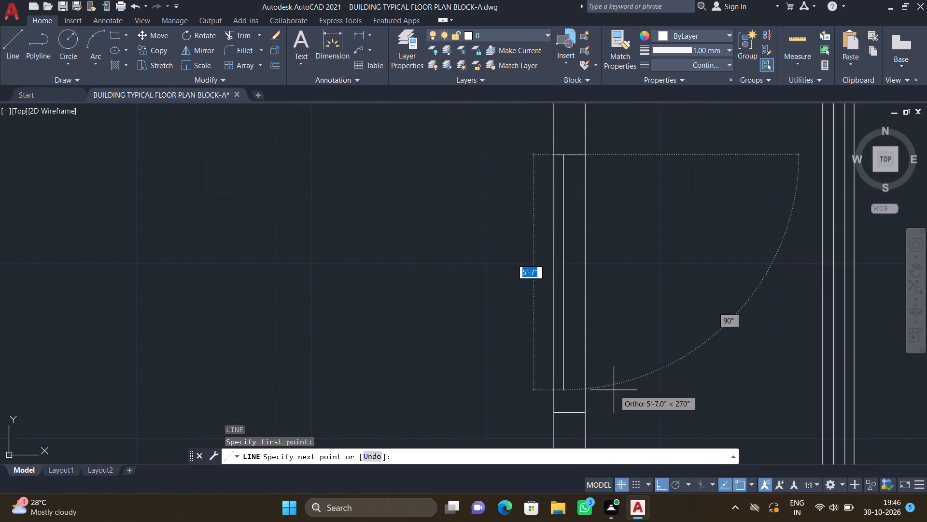
scroll(613, 391, "up", 1)
scroll(533, 421, "up", 1)
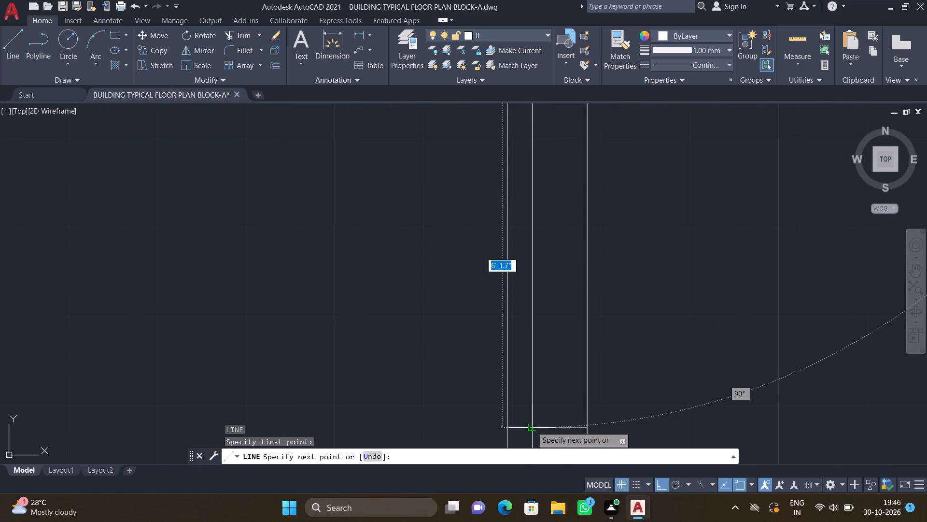
left_click(533, 426)
key("Return")
Draw a second vertical line about 6'-1.7" long between the entrance wall's two short cross lines, starting at the upper one's midpoint.
key("l")
key("Return")
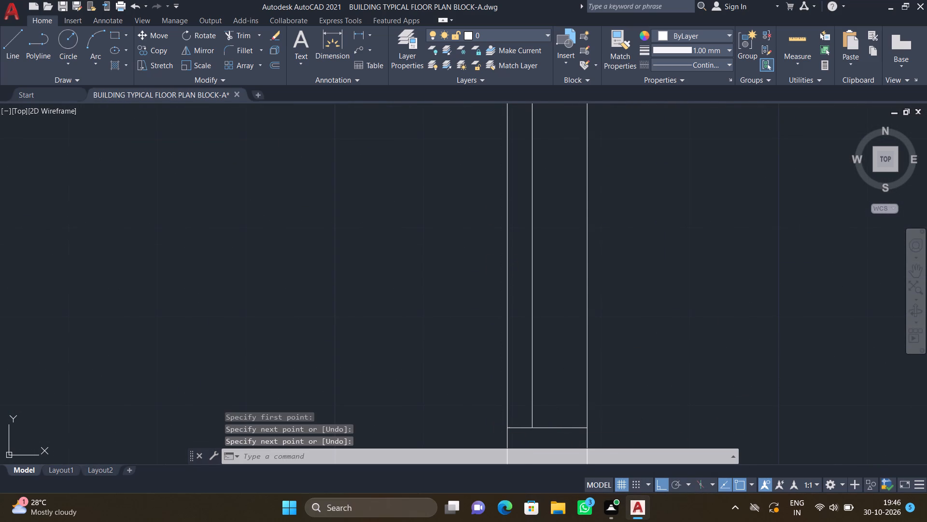
scroll(528, 377, "down", 3)
scroll(534, 155, "down", 2)
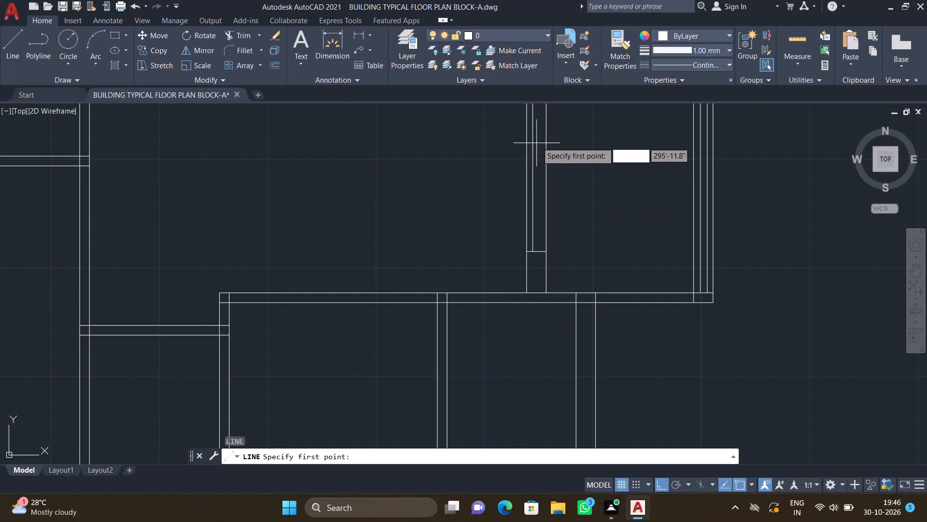
scroll(540, 127, "down", 2)
scroll(538, 111, "up", 5)
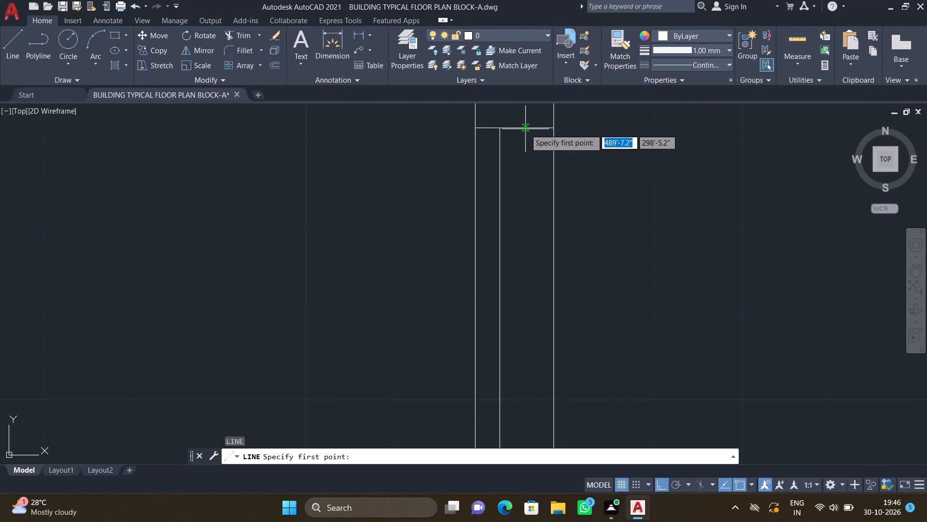
left_click(525, 129)
scroll(534, 244, "down", 3)
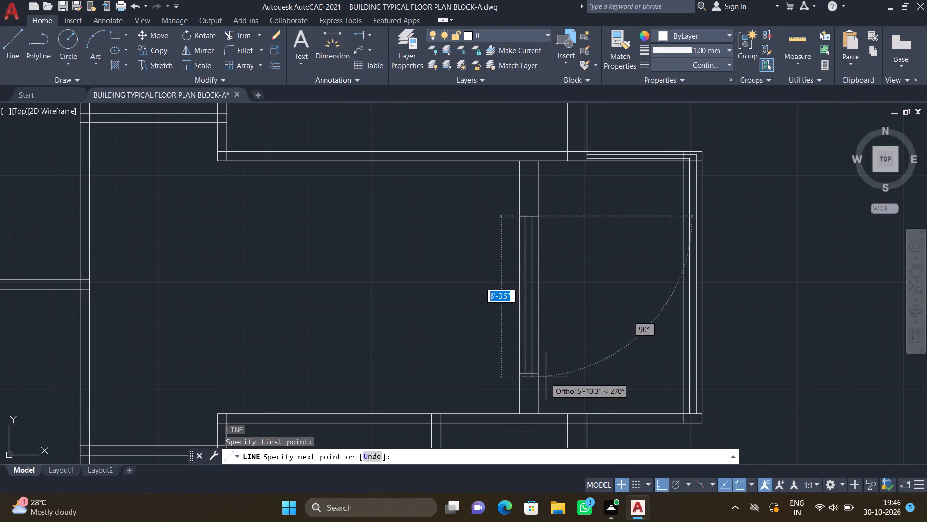
scroll(535, 375, "up", 4)
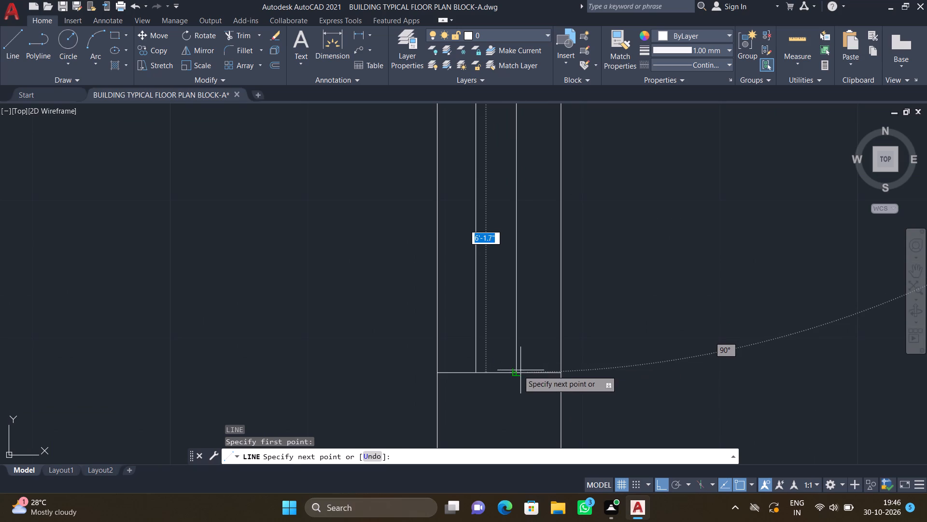
left_click(515, 371)
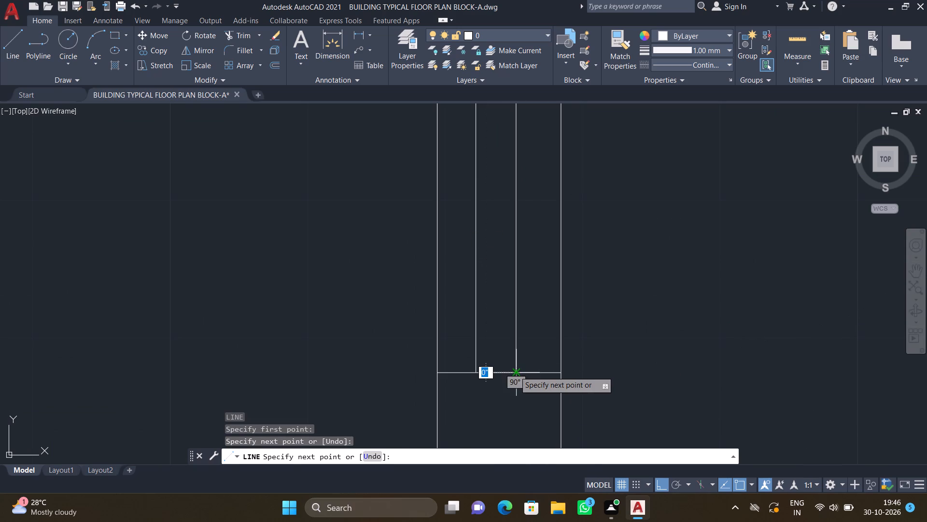
key("Return")
scroll(515, 371, "down", 4)
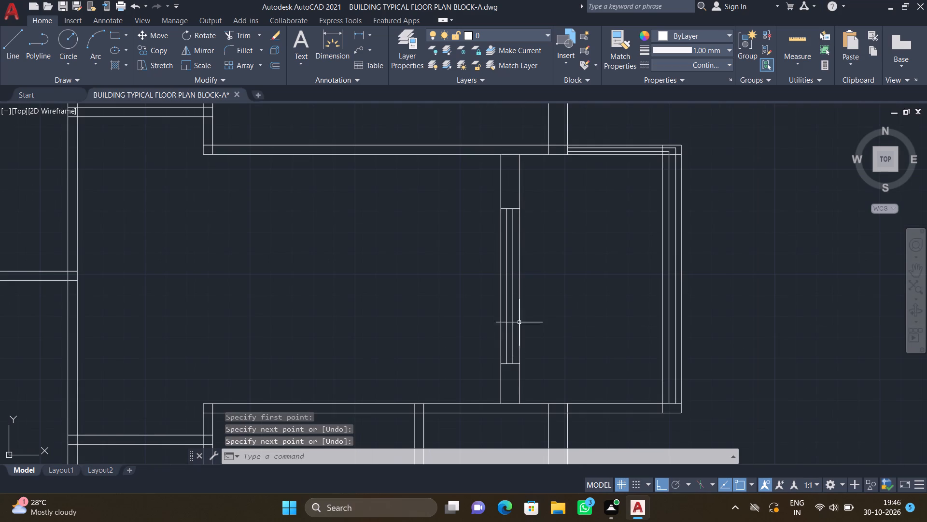
Draw an L-shaped line from the upper room's outer wall corner, about 1'-5" down and about 1'-1.8" across to the entrance wall's outer face.
scroll(533, 155, "up", 2)
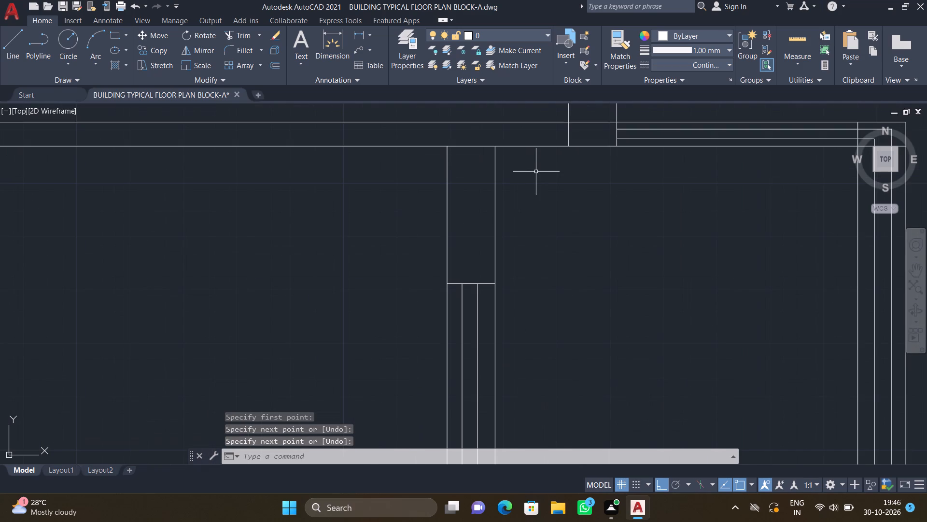
key("l")
key("Return")
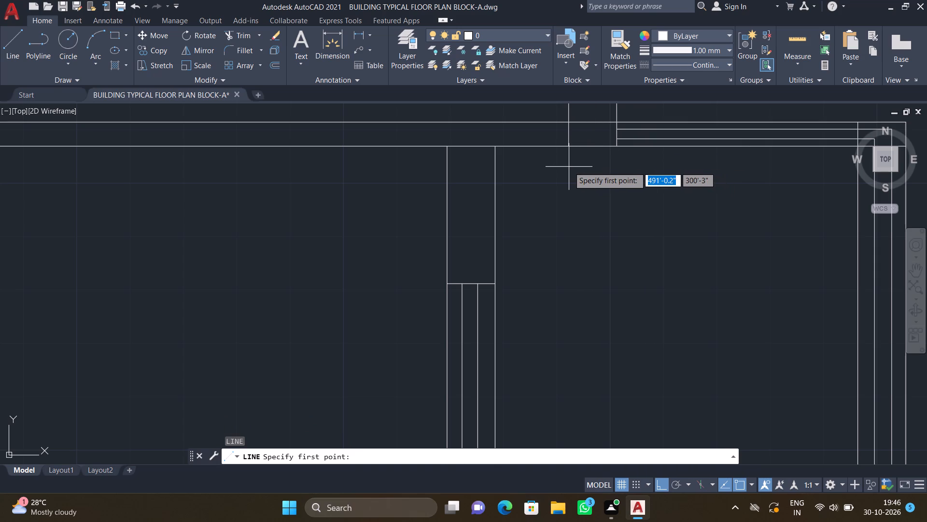
scroll(574, 162, "up", 1)
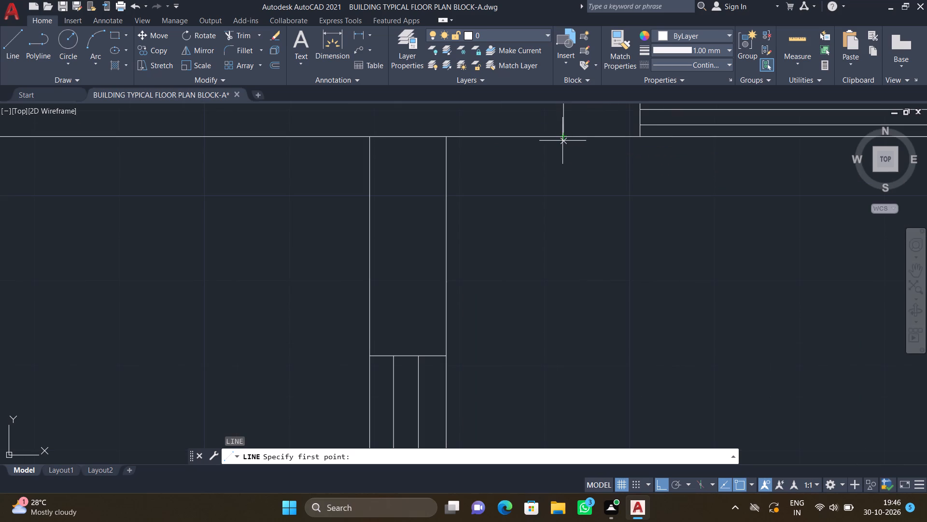
left_click(563, 139)
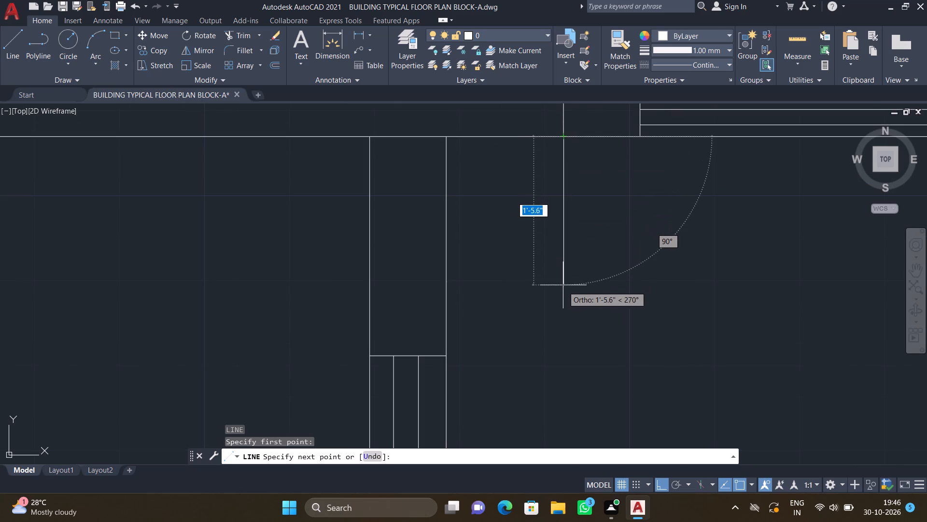
scroll(563, 288, "up", 1)
scroll(566, 288, "down", 2)
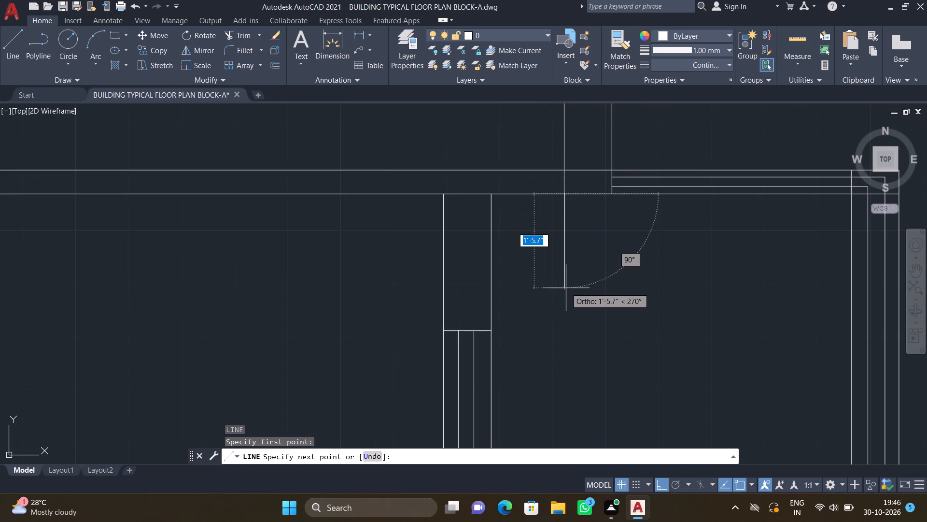
left_click(567, 286)
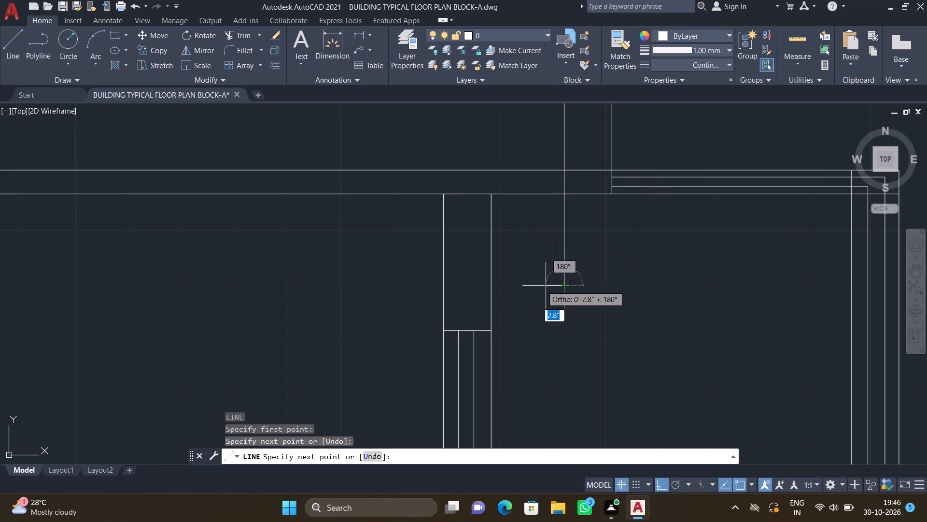
scroll(515, 287, "up", 2)
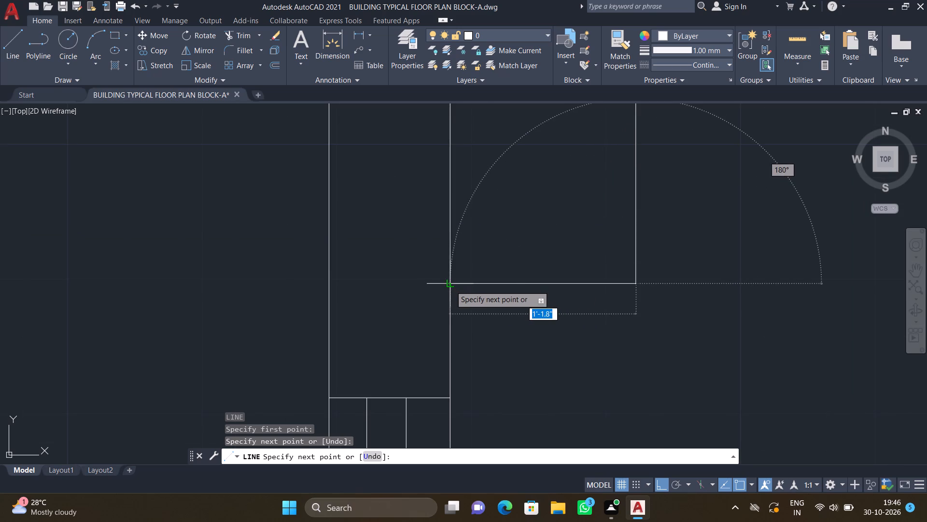
left_click(451, 286)
key("Return")
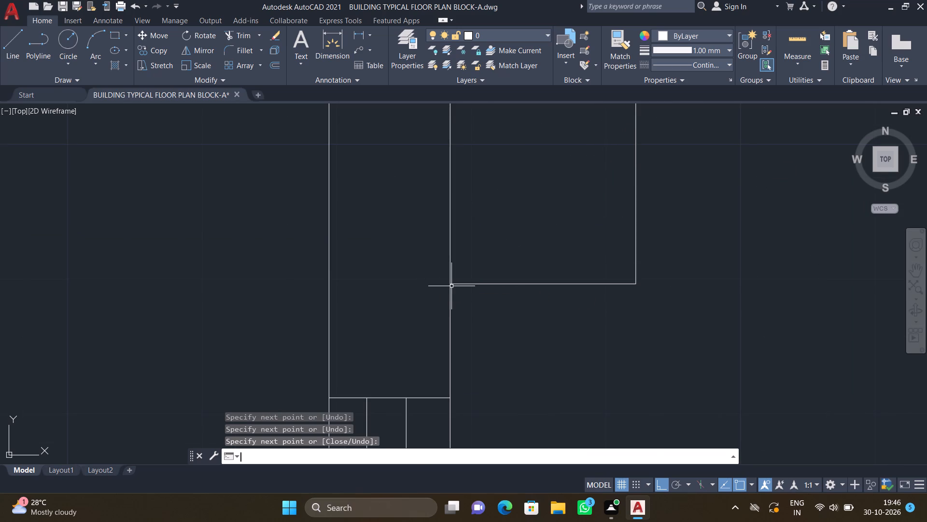
Draw a smaller L-shaped line inside that corner outline, about 1'-3.2" down from the upper wall and about 1'-0.1" across to the entrance wall.
scroll(457, 280, "down", 3)
scroll(476, 246, "up", 2)
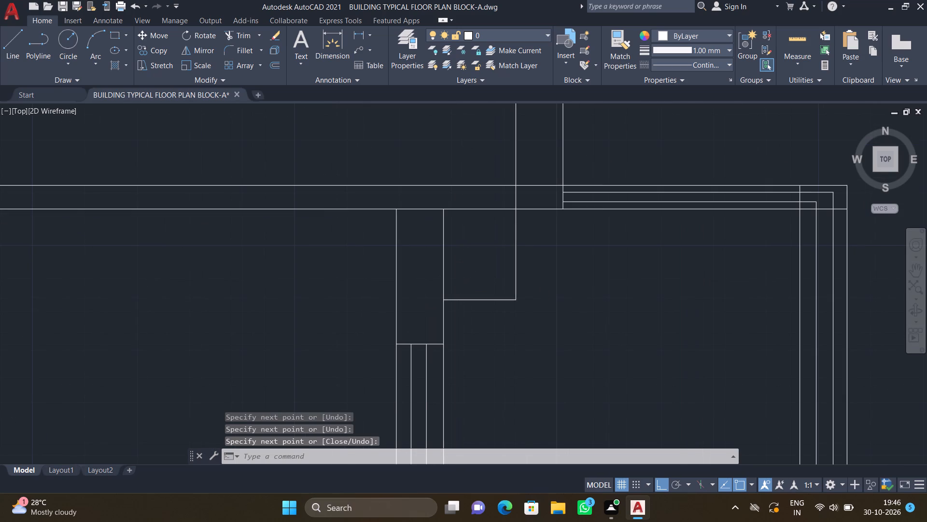
key("l")
key("Return")
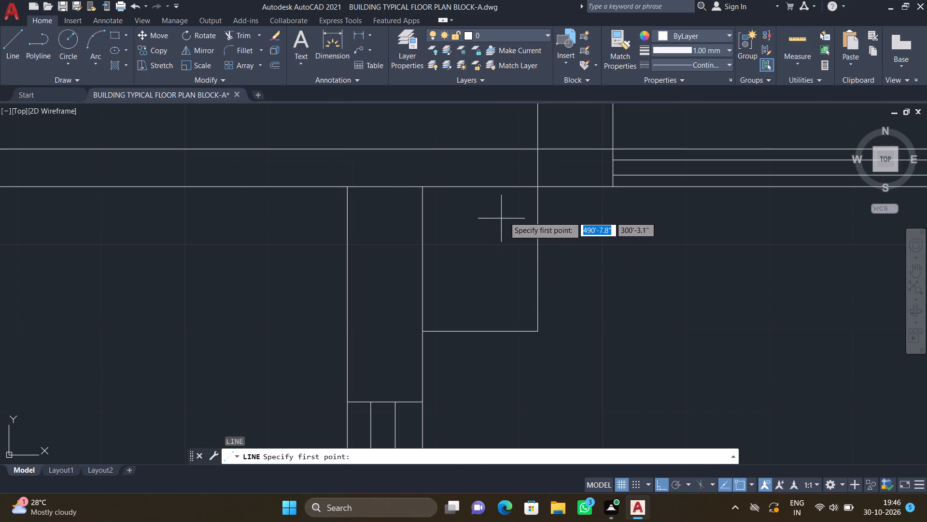
scroll(528, 189, "up", 1)
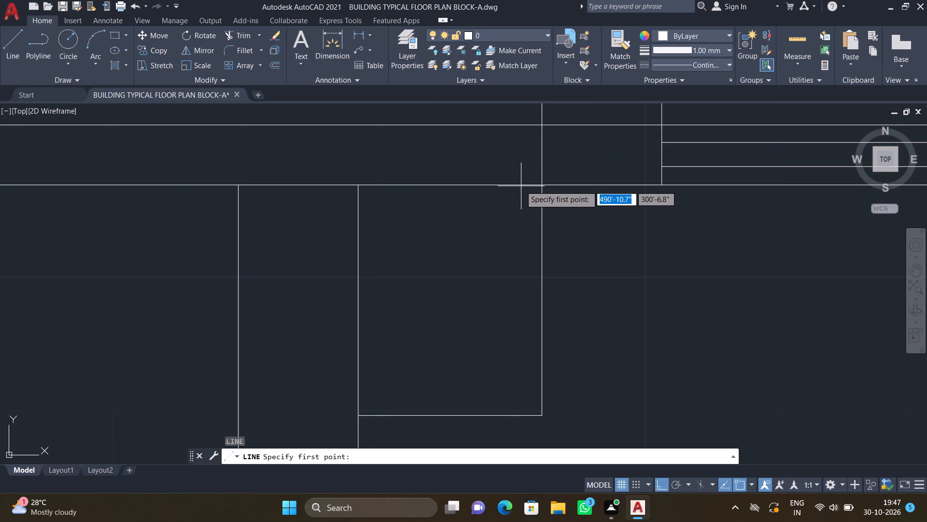
left_click(520, 185)
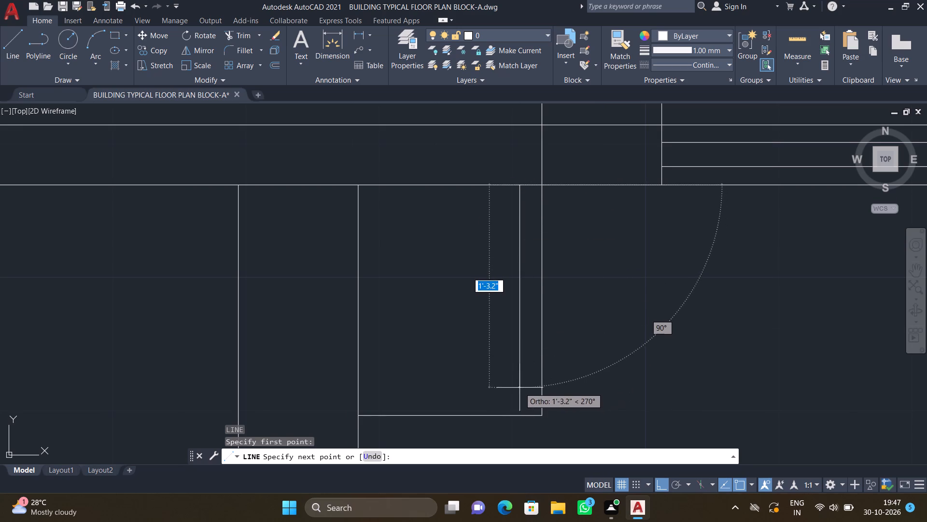
left_click(520, 388)
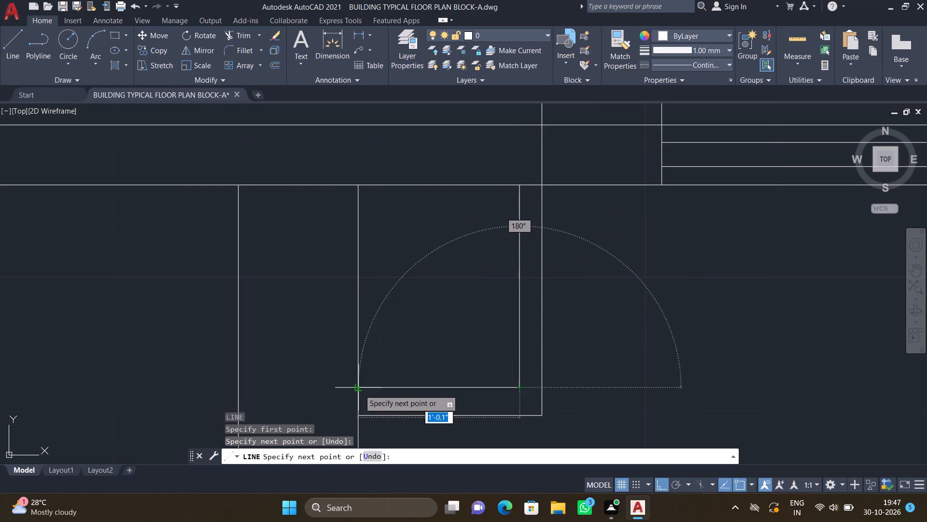
left_click(359, 390)
key("Return")
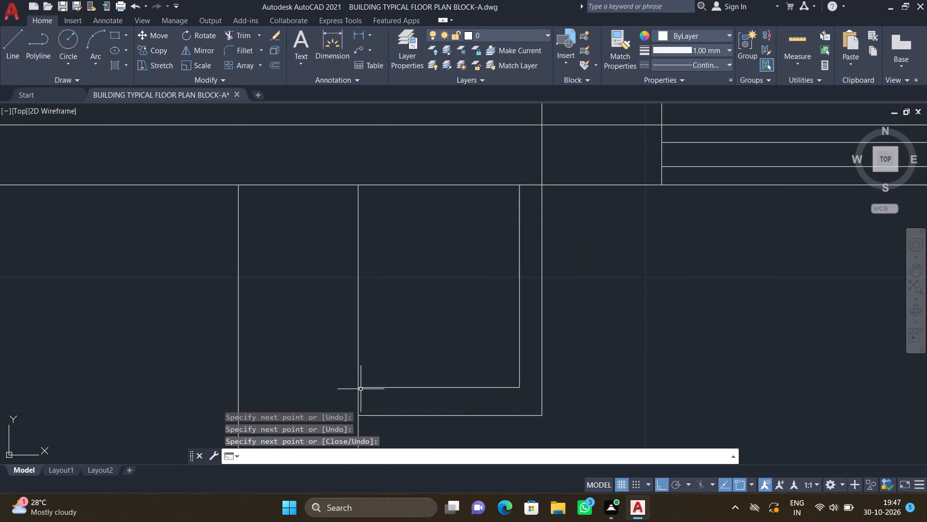
scroll(362, 384, "down", 3)
scroll(415, 296, "down", 2)
scroll(404, 323, "up", 2)
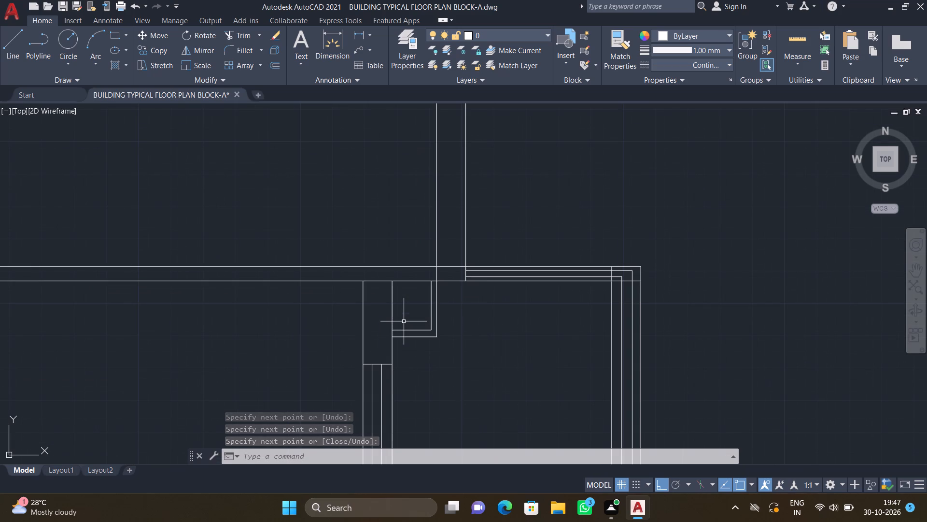
scroll(403, 320, "down", 5)
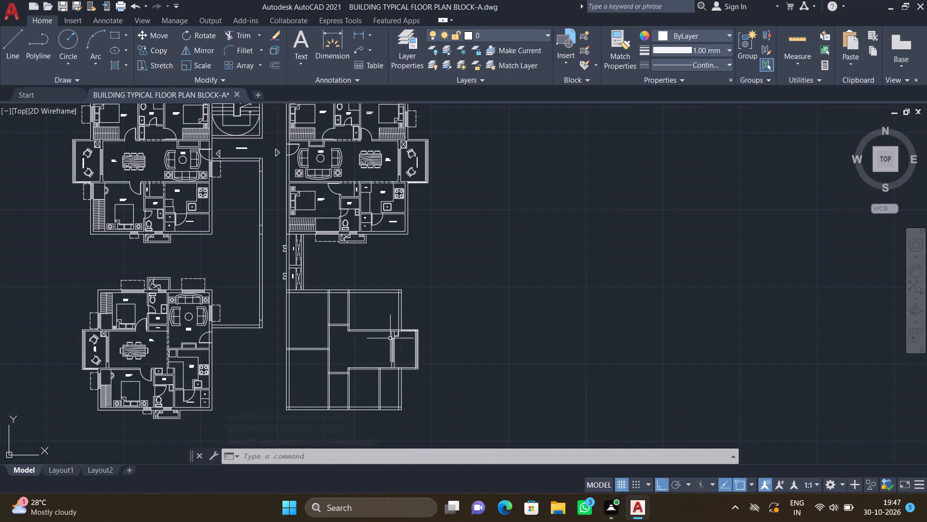
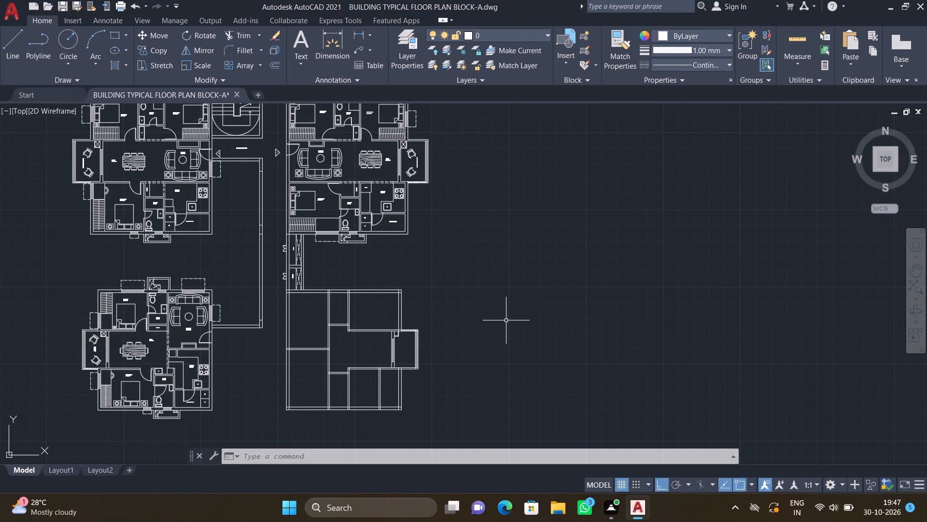
Save the Block-A typical floor plan drawing.
key("ctrl+s")
key("ctrl+s")
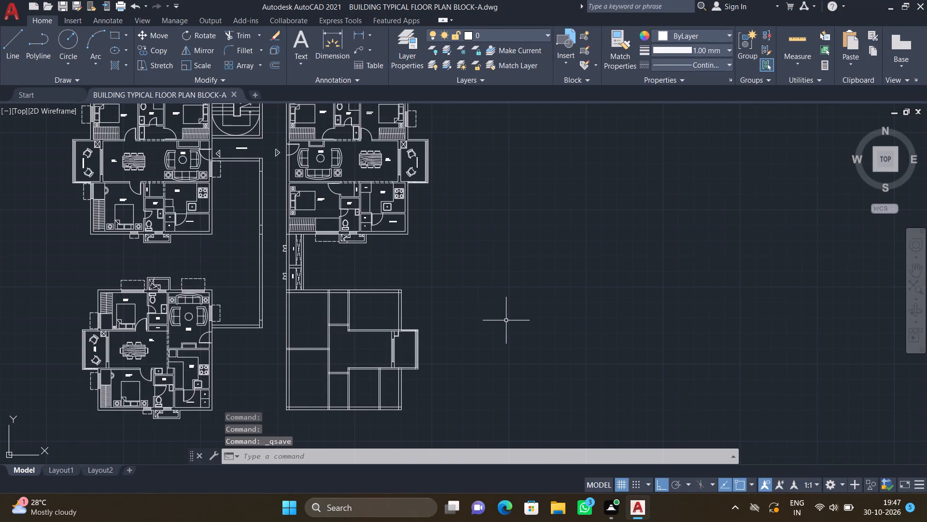
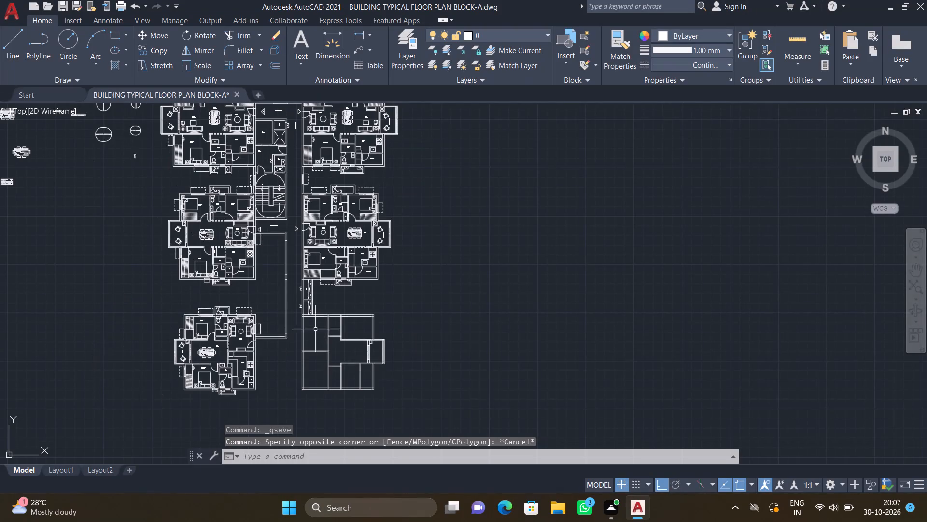
Copy the long horizontal window symbol beside the plans onto the upper outer wall of the unfurnished unit's upper-left room.
scroll(311, 350, "up", 2)
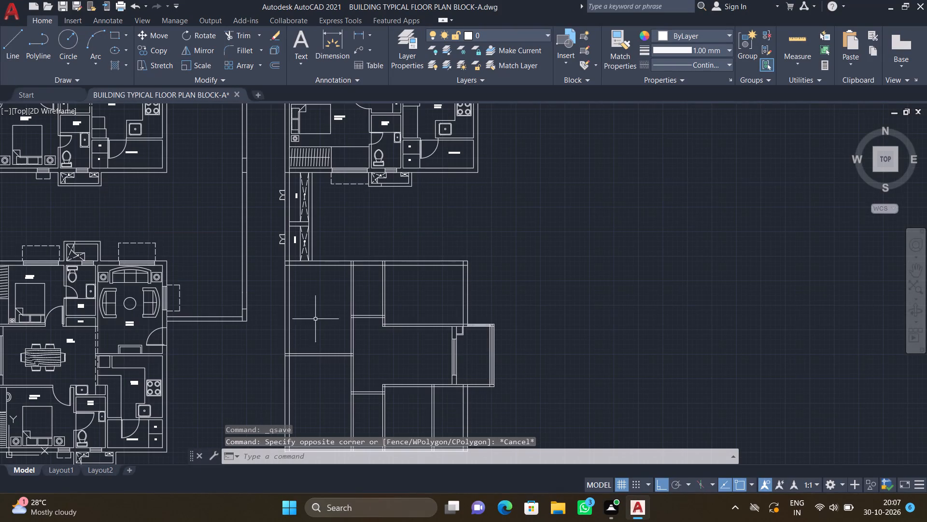
scroll(325, 298, "up", 1)
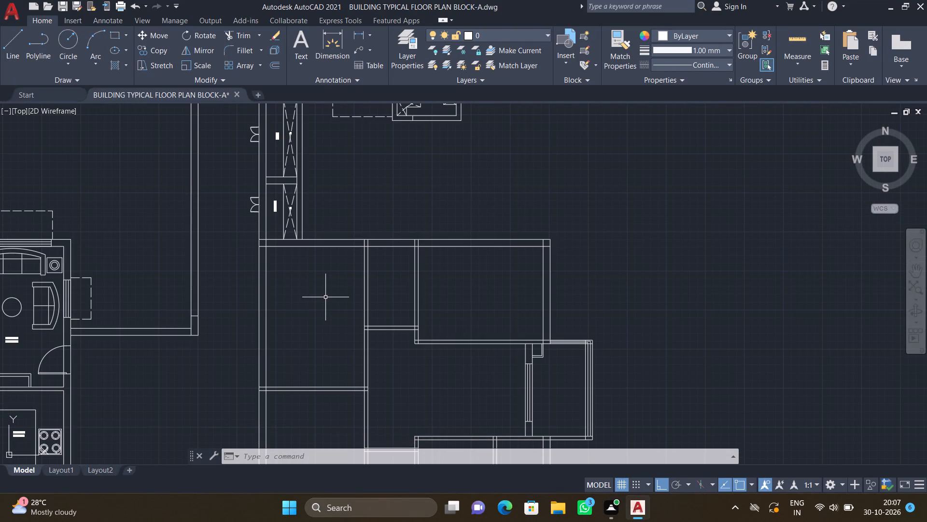
scroll(332, 293, "down", 4)
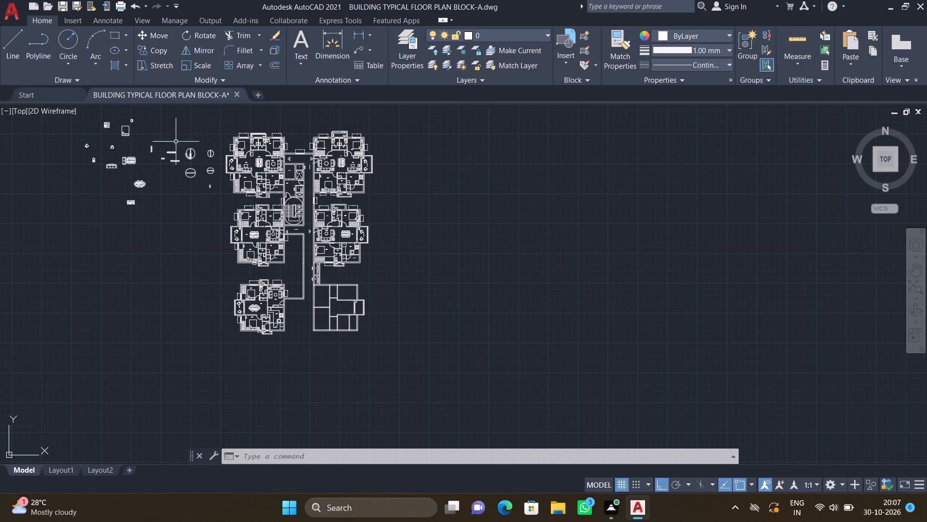
scroll(171, 157, "up", 5)
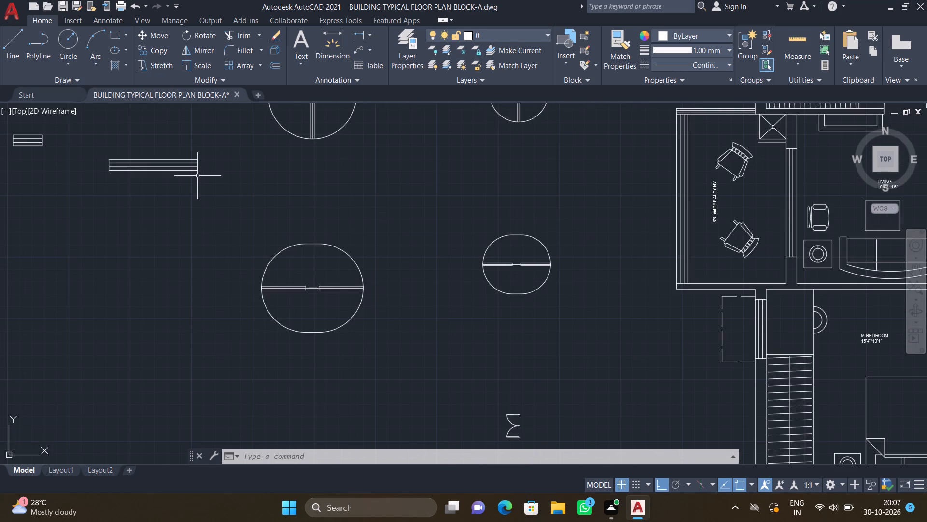
type("CO")
key("Return")
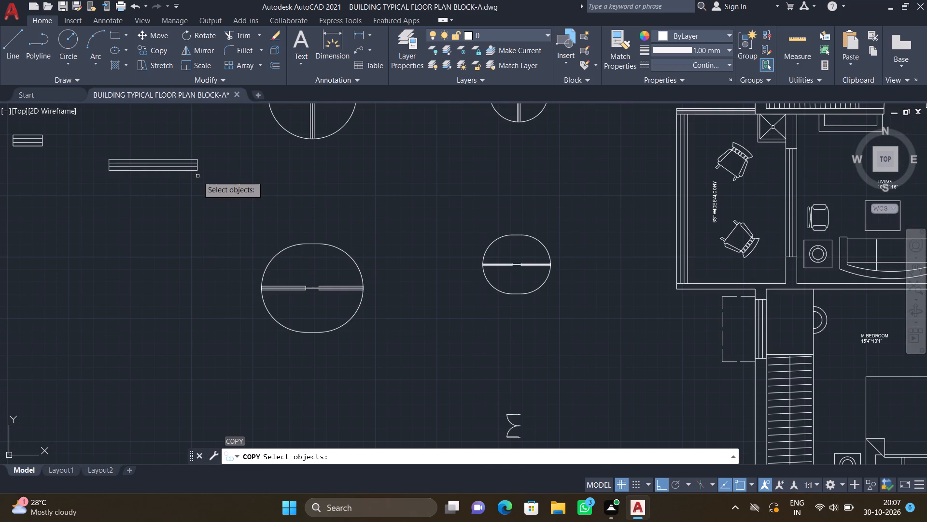
left_click(204, 183)
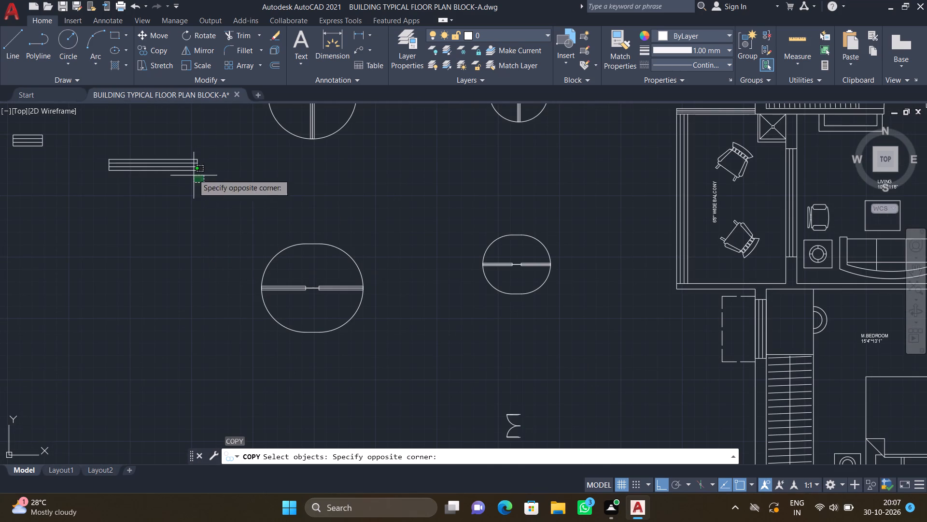
scroll(98, 139, "up", 1)
left_click(94, 153)
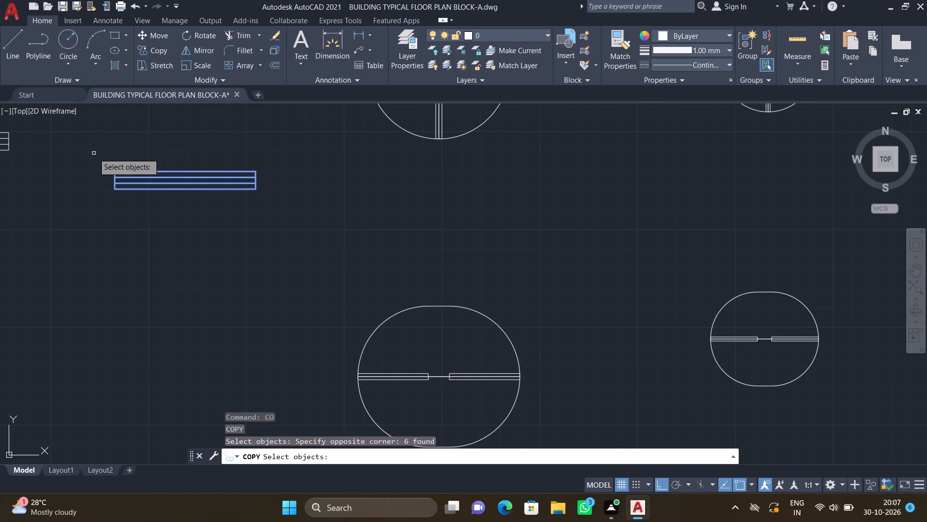
key("Return")
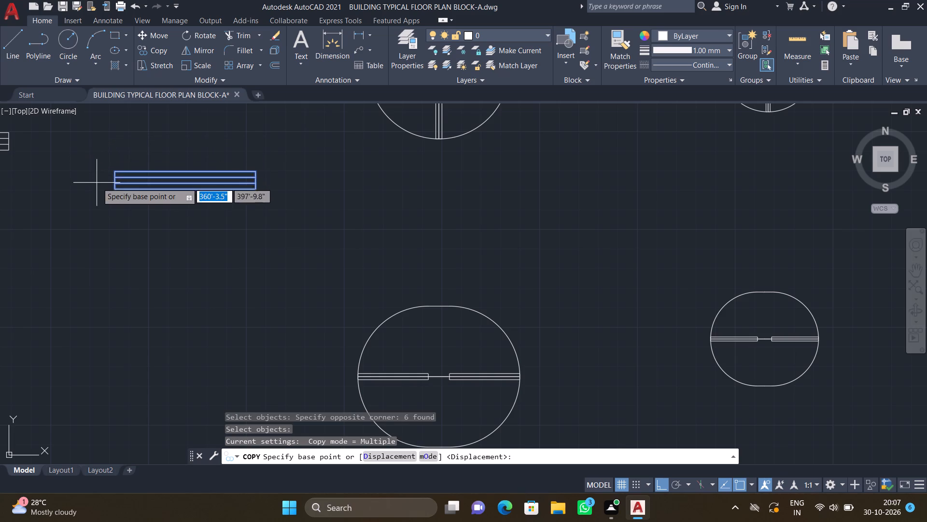
left_click(112, 169)
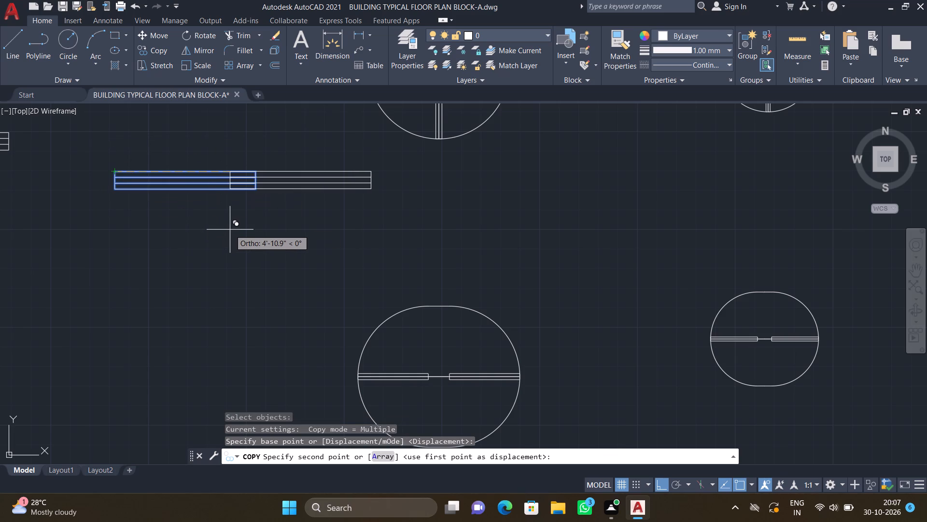
key("F8")
scroll(230, 239, "down", 4)
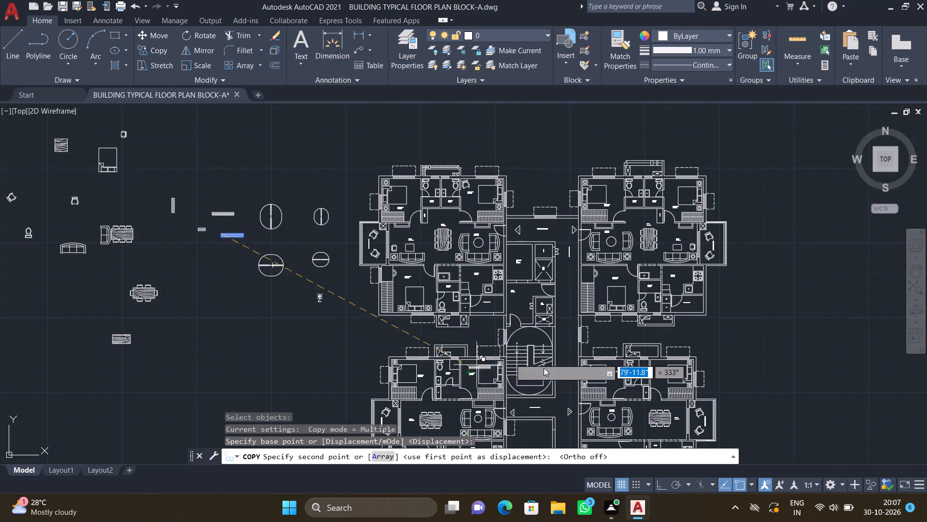
scroll(515, 301, "down", 3)
scroll(158, 464, "down", 2)
scroll(437, 361, "down", 2)
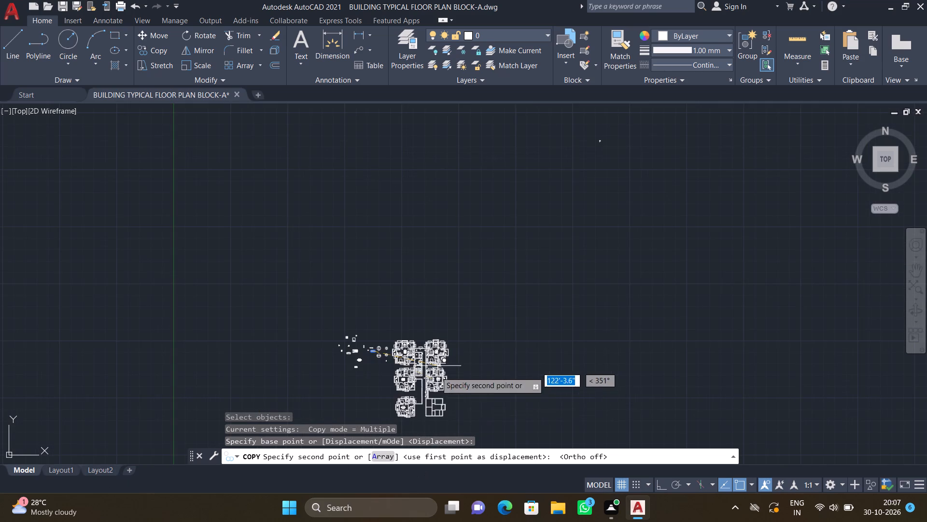
scroll(453, 239, "down", 2)
scroll(437, 348, "up", 3)
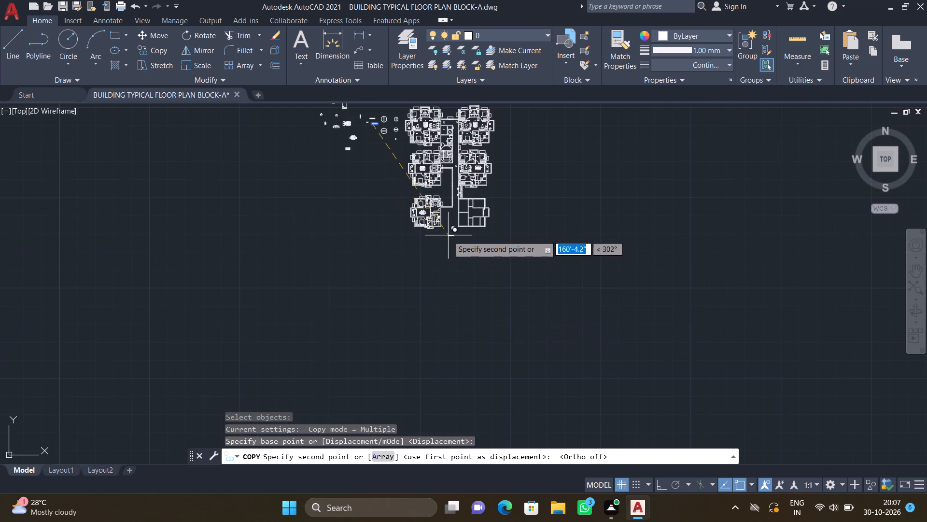
scroll(449, 188, "up", 2)
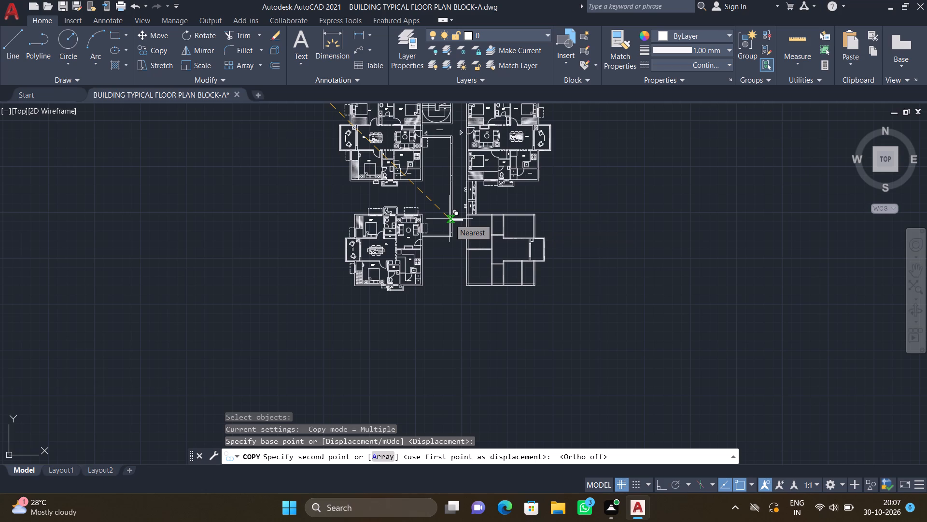
scroll(471, 229, "up", 2)
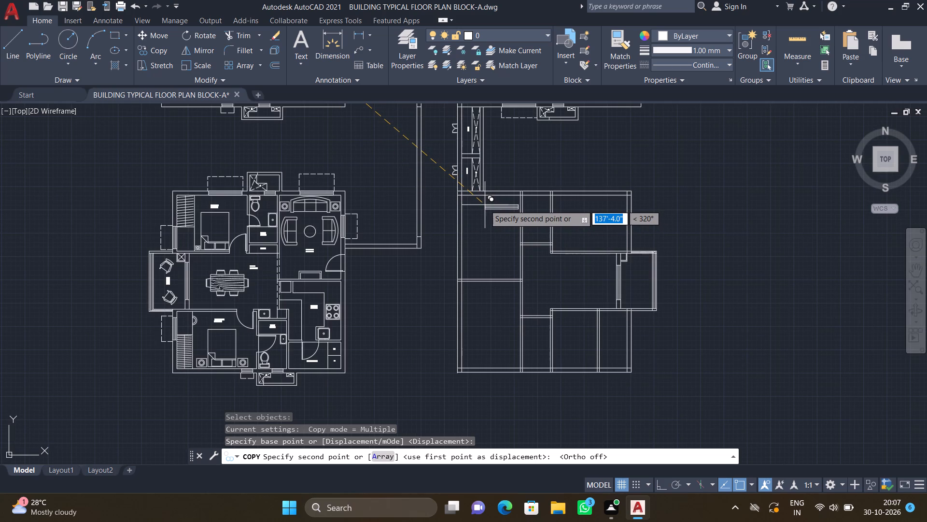
scroll(488, 200, "up", 4)
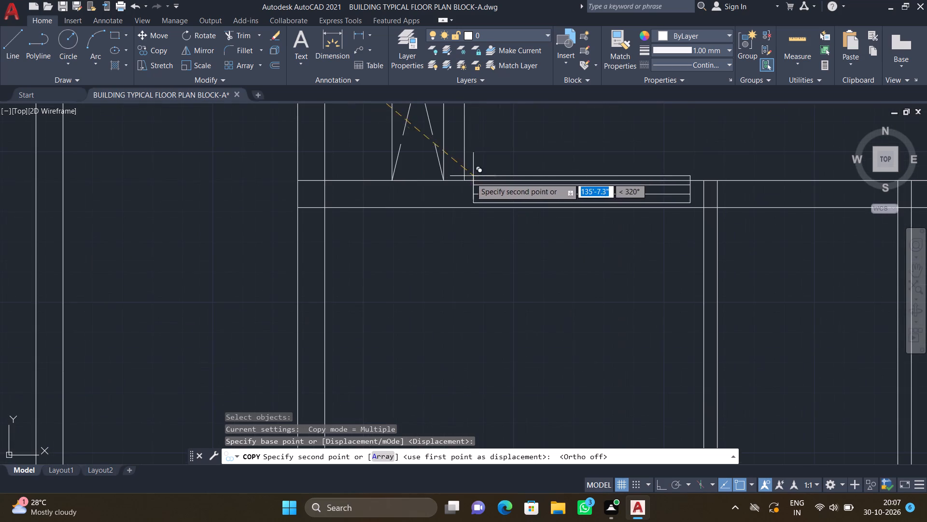
scroll(472, 185, "up", 2)
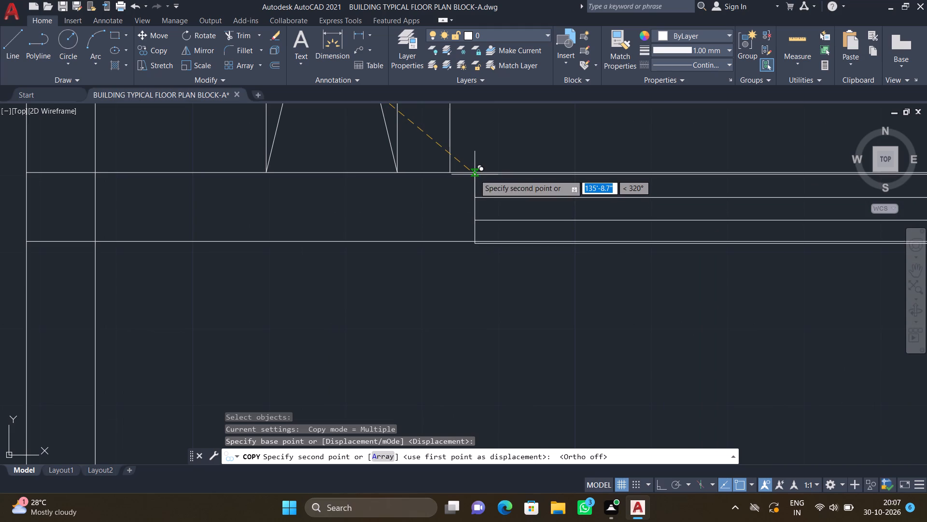
left_click(473, 171)
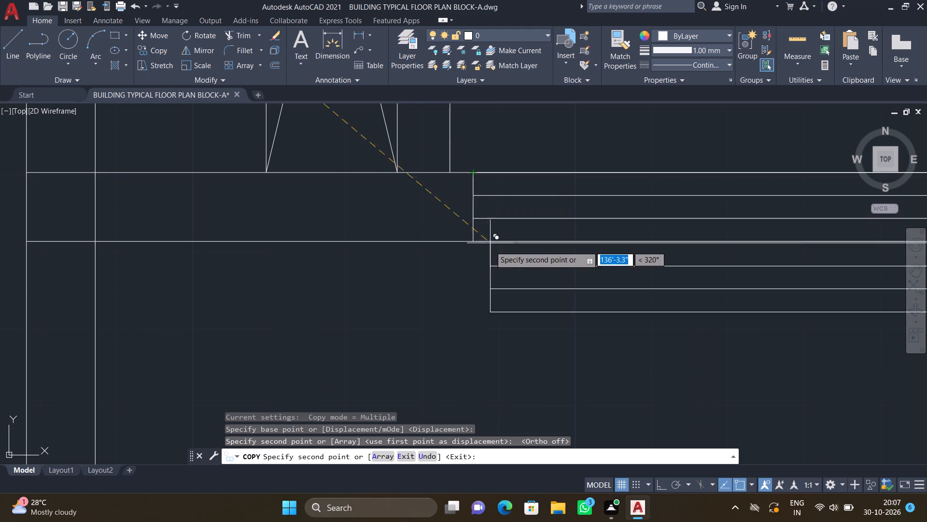
Place a second copy of the long window symbol in the bottom outer wall of the same unit's lower-left room.
scroll(490, 257, "down", 4)
scroll(506, 274, "up", 4)
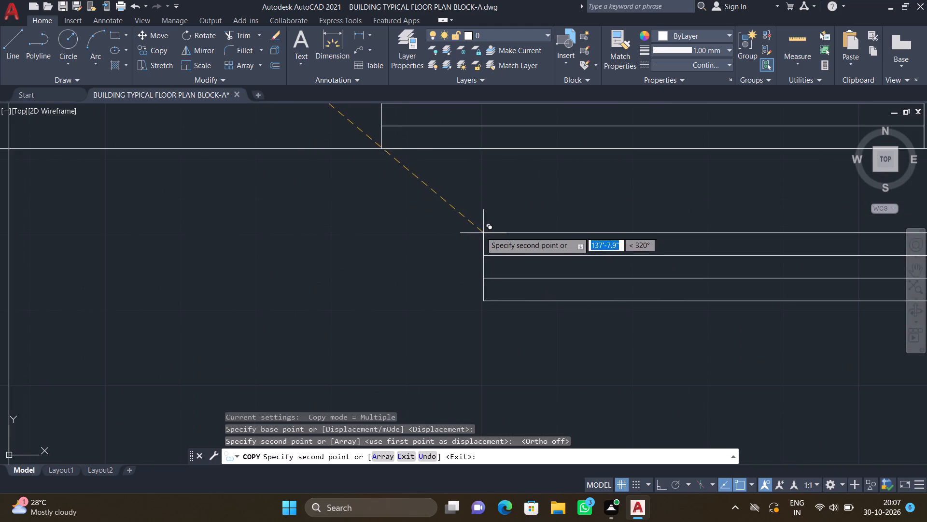
scroll(445, 204, "down", 5)
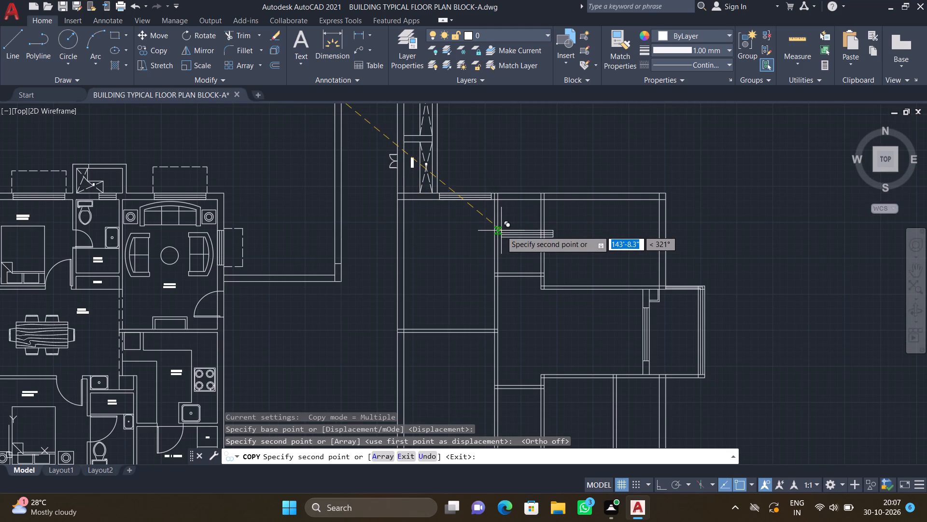
scroll(506, 269, "down", 5)
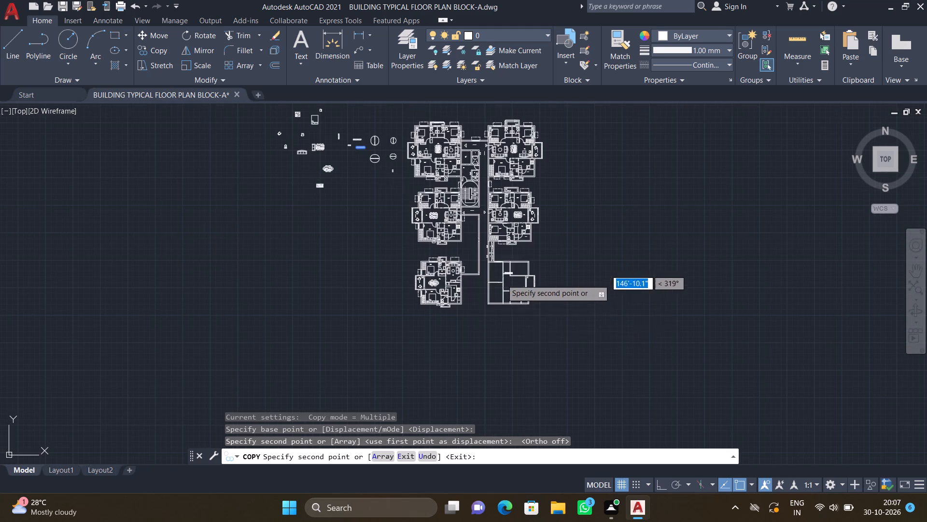
scroll(492, 311, "up", 3)
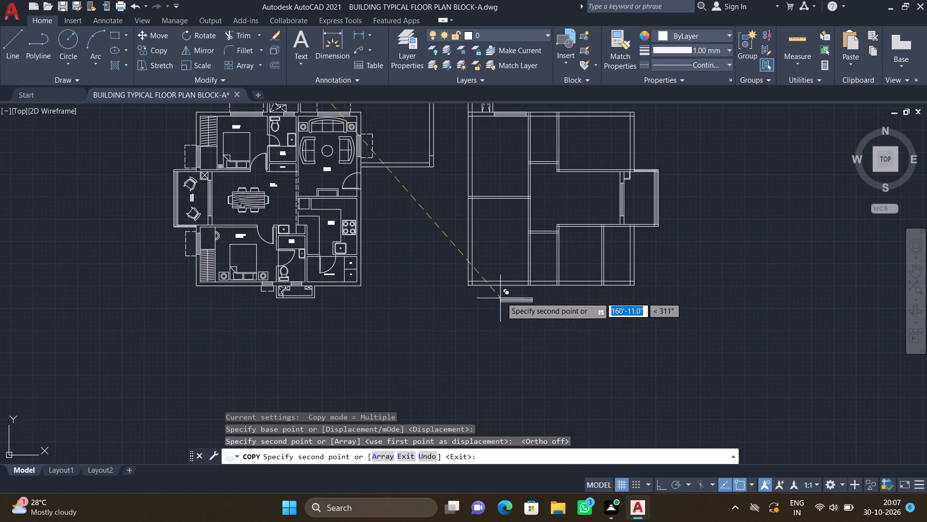
scroll(496, 291, "up", 5)
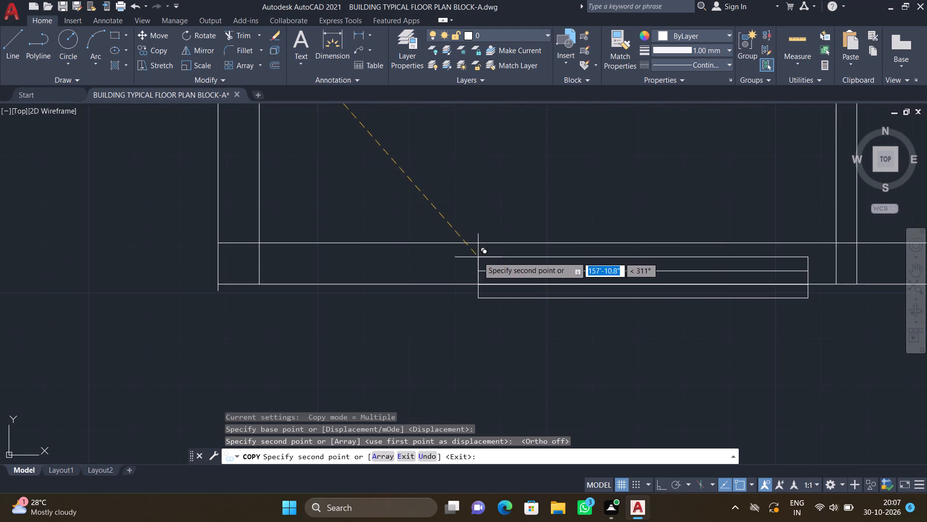
scroll(485, 246, "up", 2)
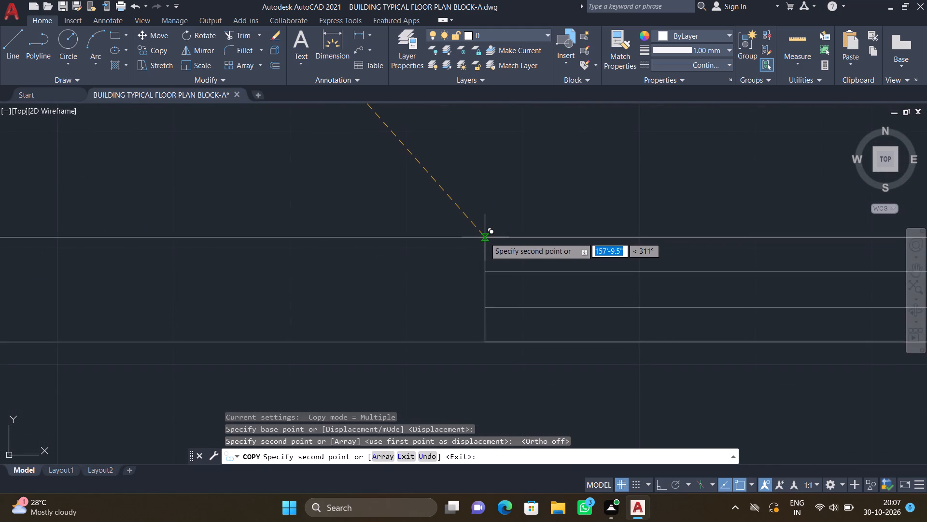
left_click(485, 237)
key("Return")
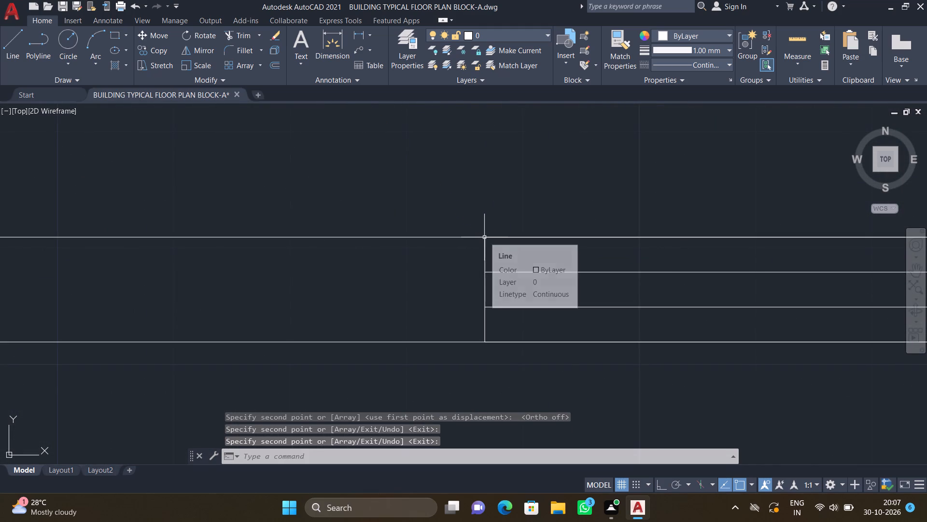
Rotate the vertical window symbol in the symbol area 90° clockwise about its upper-left corner, making it horizontal.
scroll(484, 266, "down", 2)
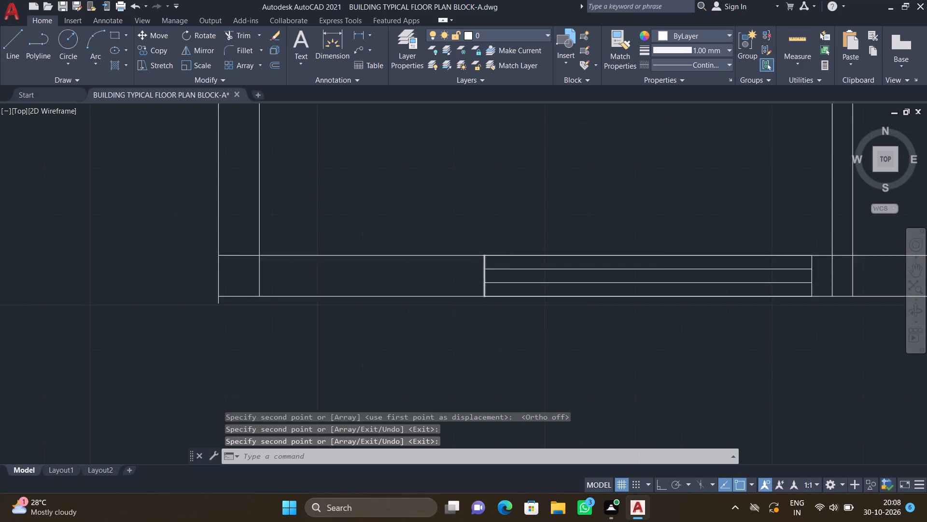
scroll(484, 266, "down", 4)
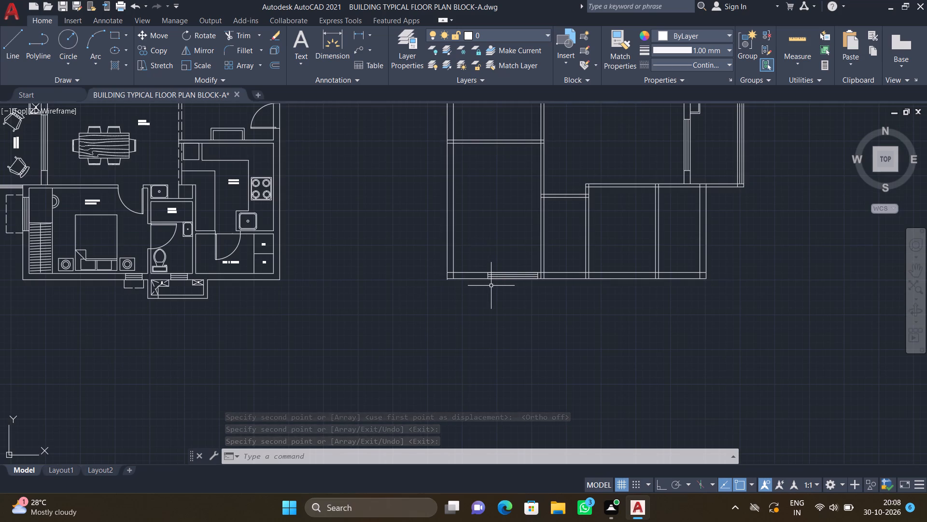
scroll(482, 286, "down", 4)
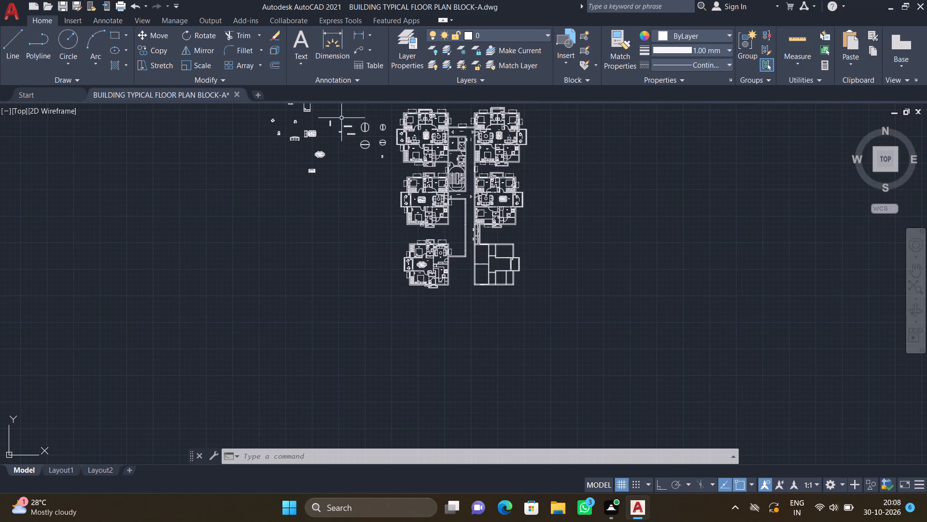
scroll(341, 118, "up", 4)
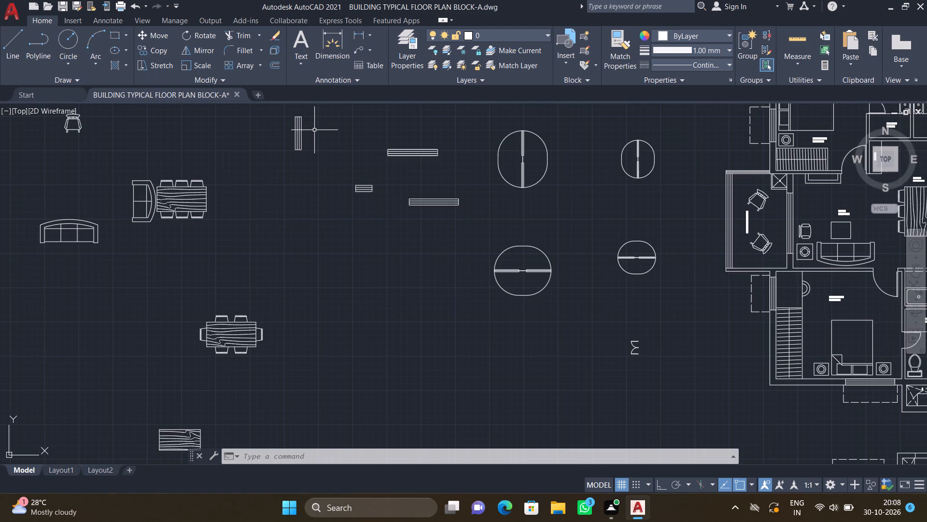
type("RO")
key("Return")
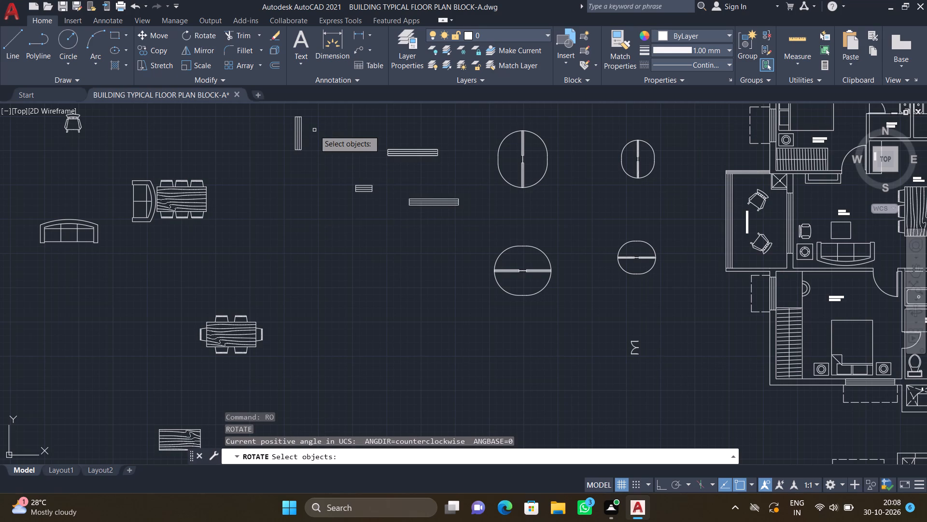
left_click(309, 158)
scroll(287, 115, "up", 1)
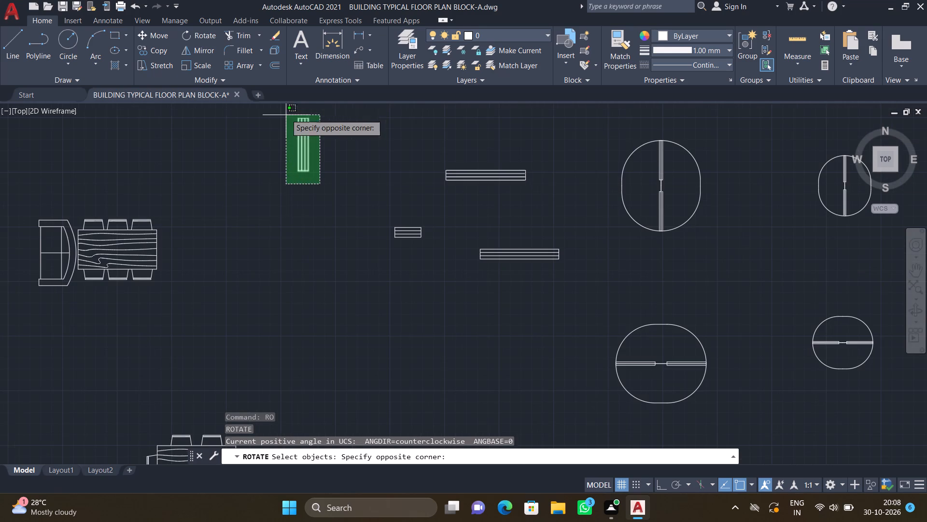
left_click(285, 106)
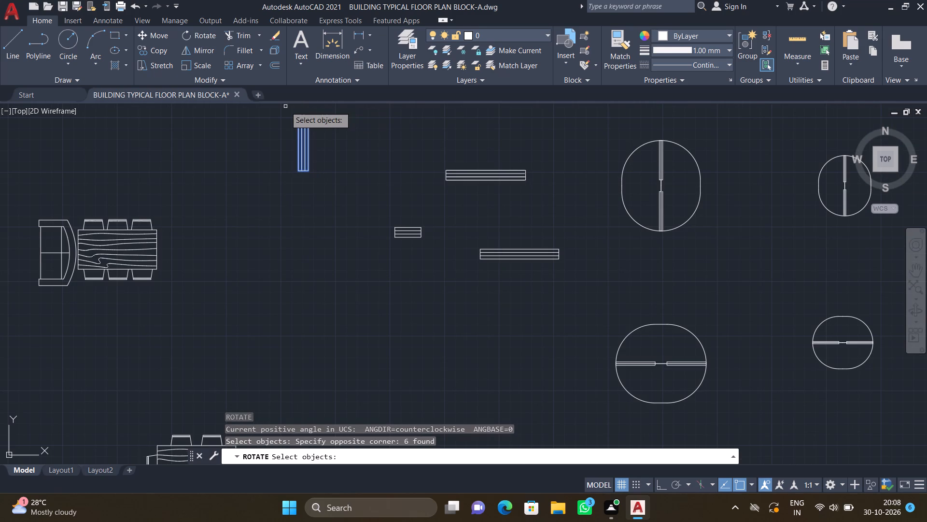
key("F8")
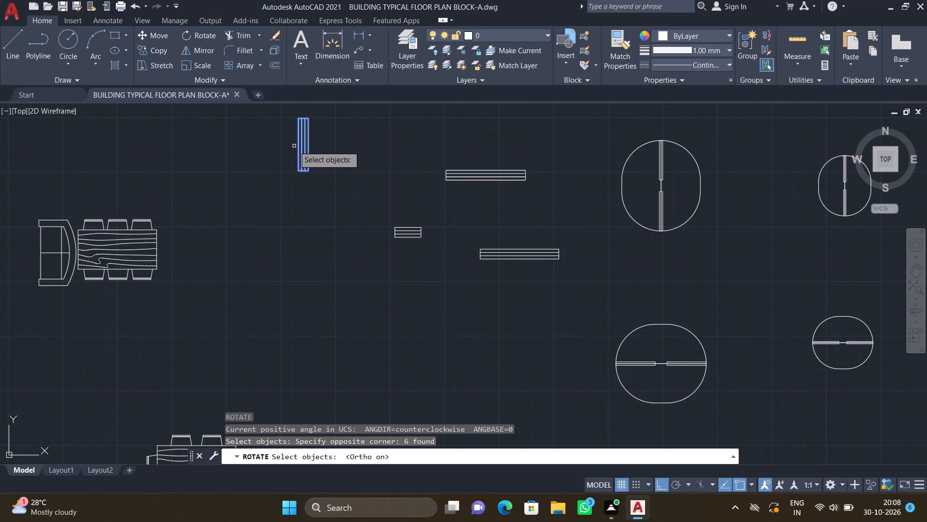
key("Return")
scroll(297, 122, "up", 1)
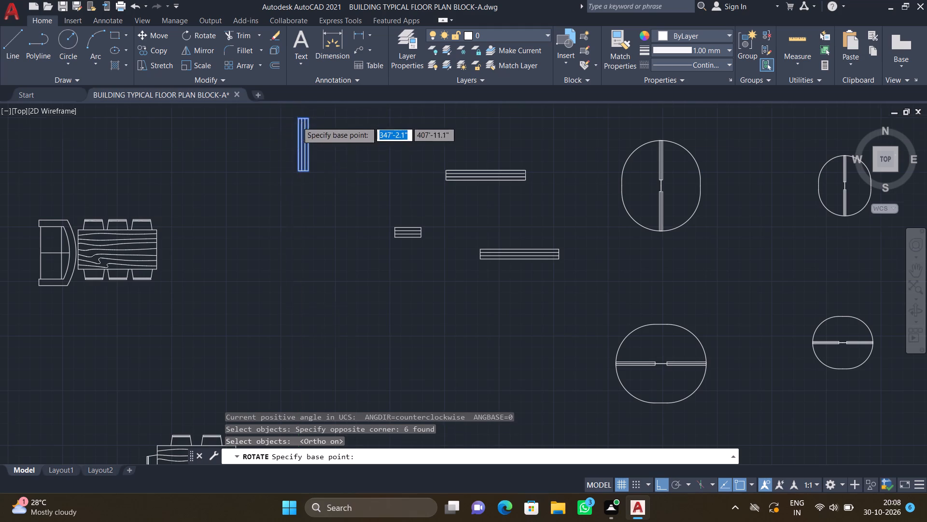
scroll(297, 121, "up", 1)
left_click_drag(295, 111, 295, 116)
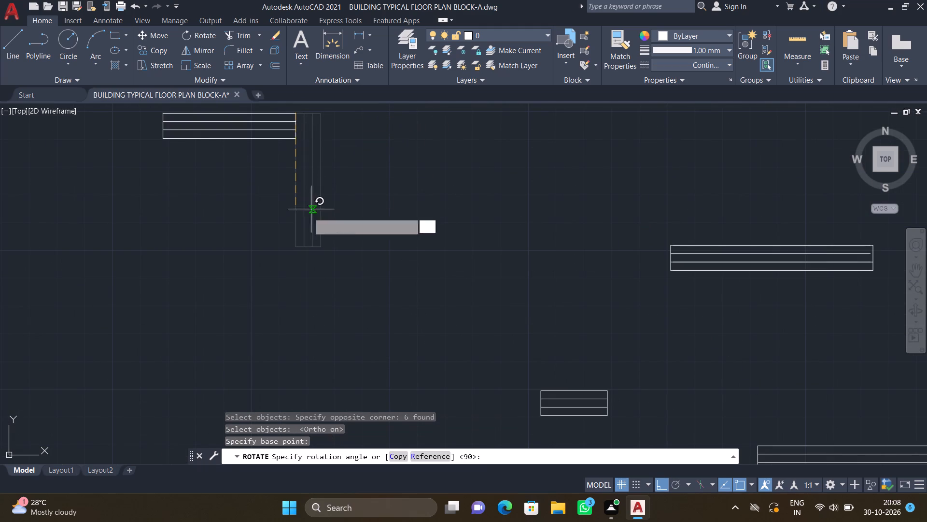
left_click(294, 235)
scroll(290, 248, "down", 3)
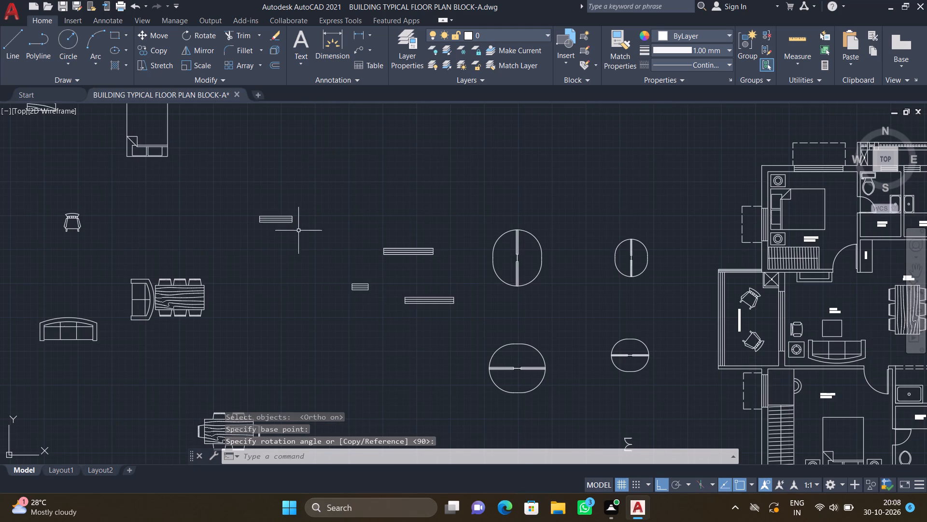
Copy the rotated medium-length window symbol beside the plans into the upper outer wall of the unfurnished unit's upper-right room.
type("CO")
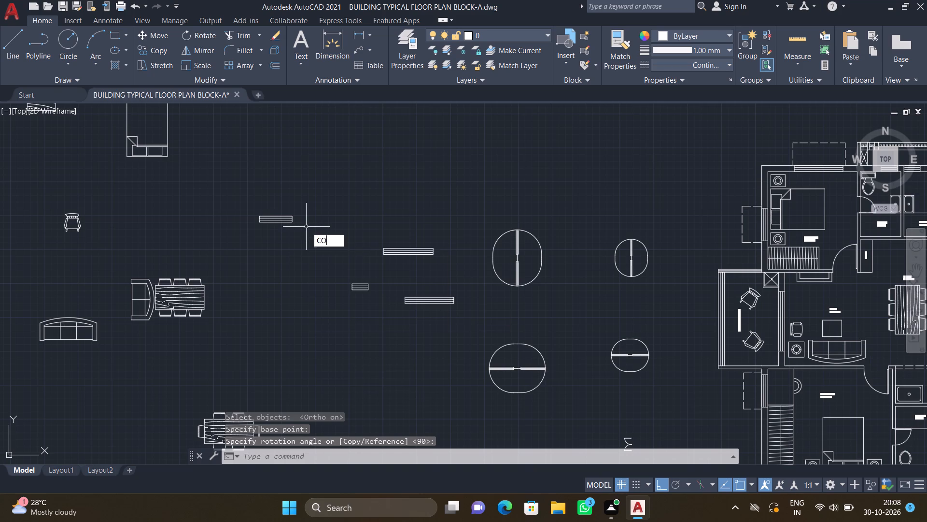
key("Return")
scroll(299, 227, "up", 1)
left_click(299, 230)
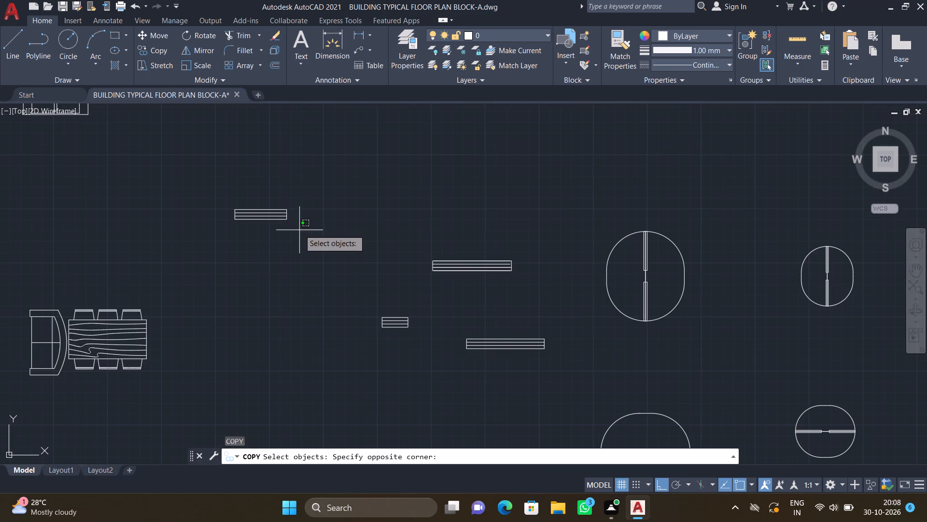
left_click(194, 181)
key("Return")
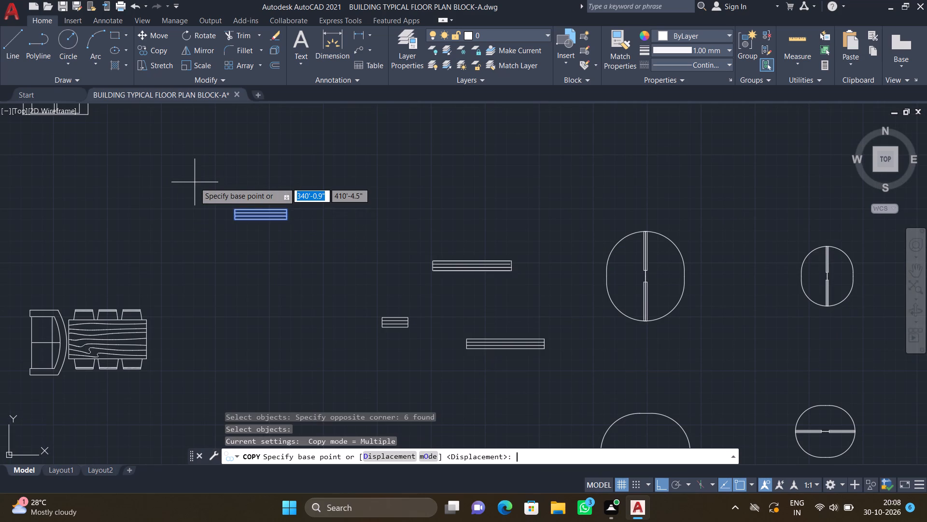
scroll(219, 227, "up", 2)
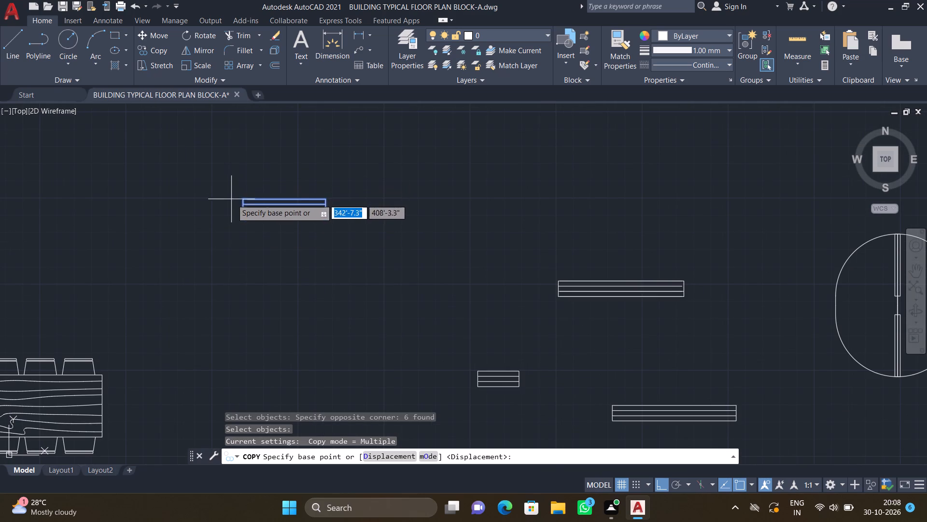
left_click(242, 201)
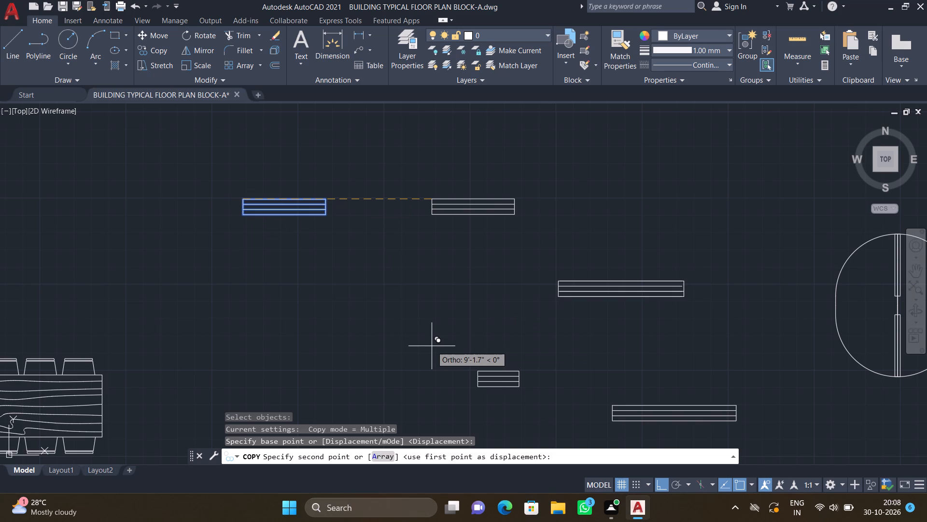
key("F8")
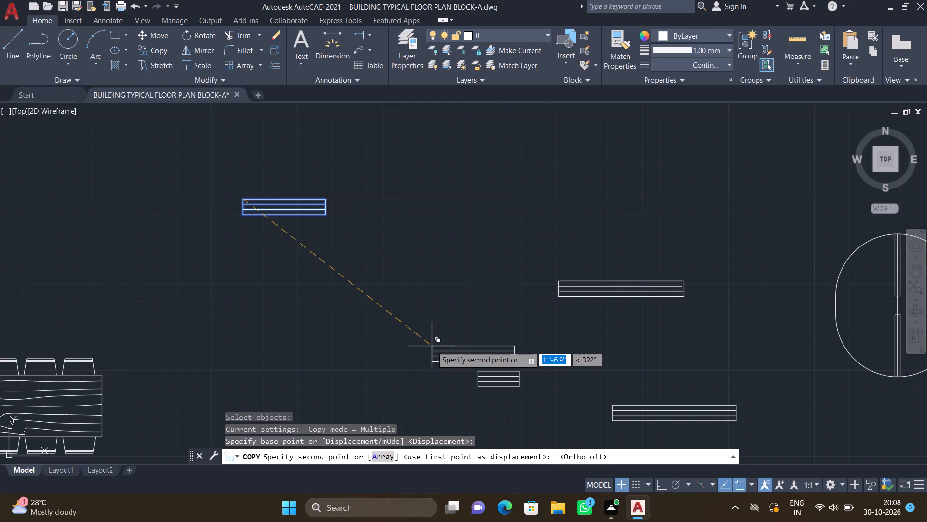
scroll(382, 251, "down", 4)
scroll(449, 347, "down", 3)
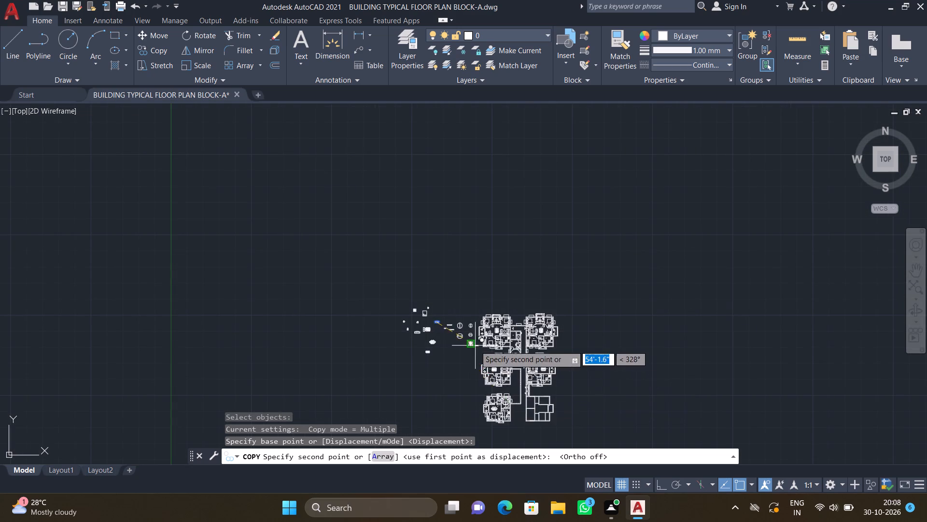
scroll(489, 394, "down", 1)
scroll(521, 449, "up", 5)
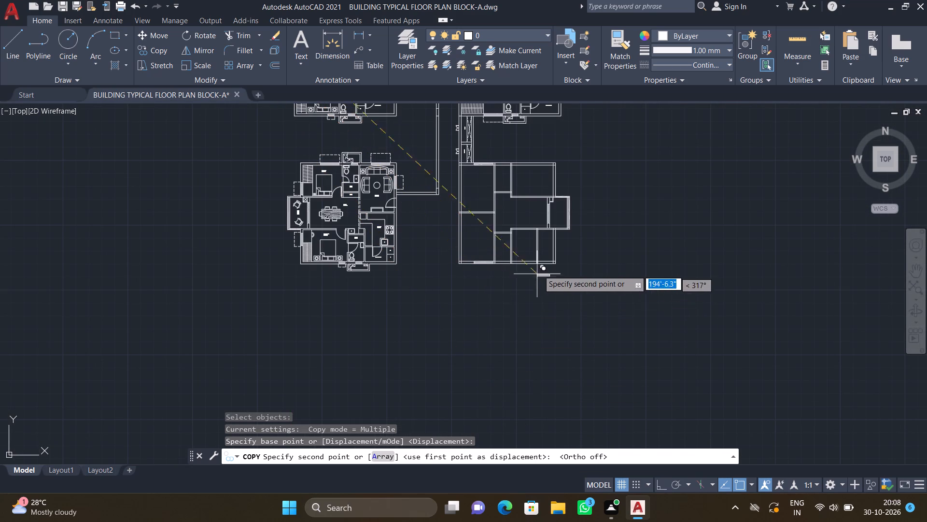
scroll(521, 166, "up", 2)
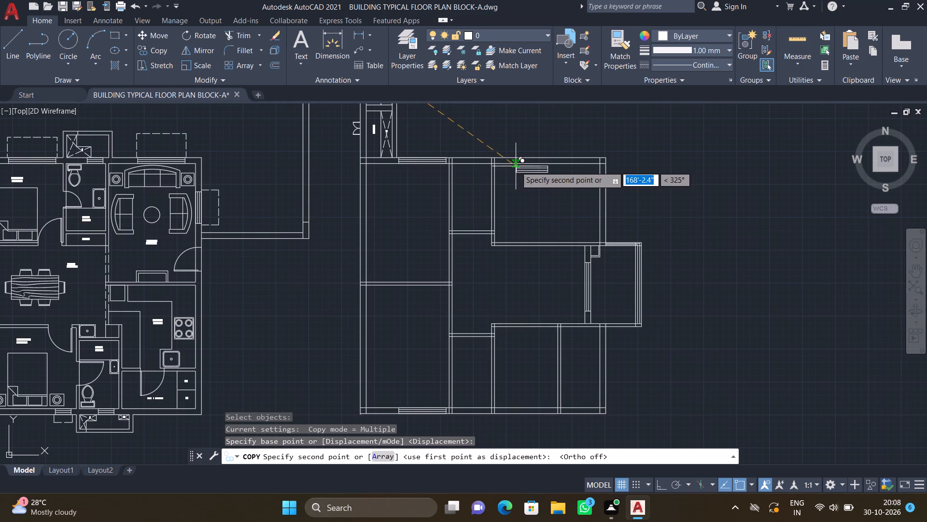
scroll(548, 160, "up", 1)
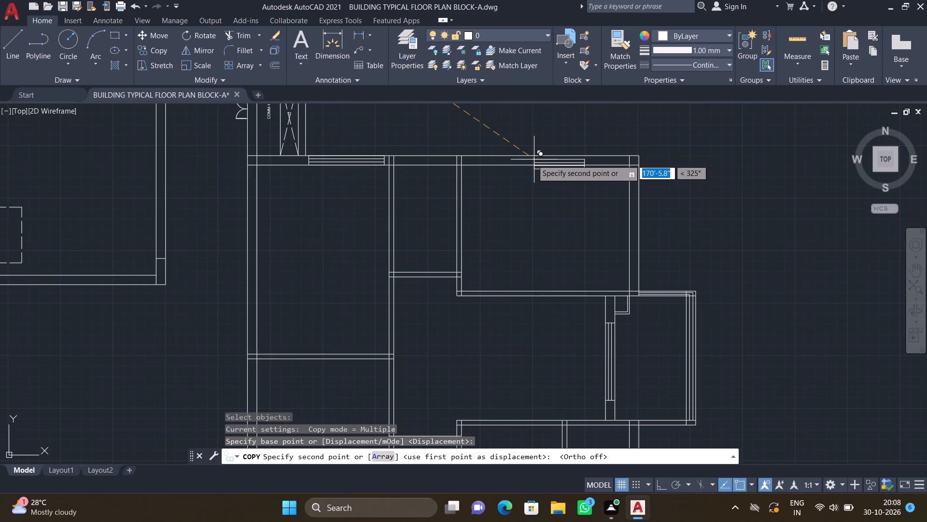
scroll(520, 159, "up", 2)
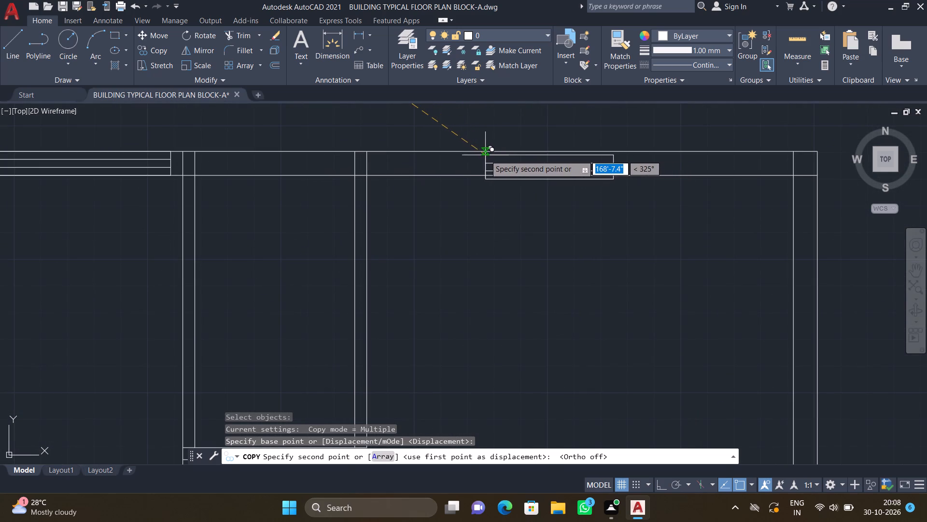
left_click(474, 153)
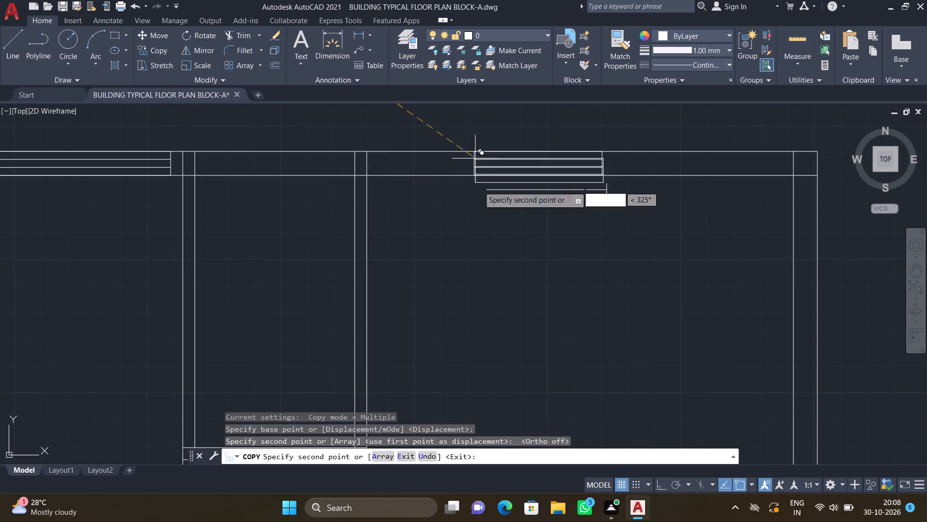
Place a second copy of the medium window symbol in the bottom outer wall of the wider of the two lower-right rooms.
scroll(466, 220, "down", 3)
scroll(454, 323, "down", 1)
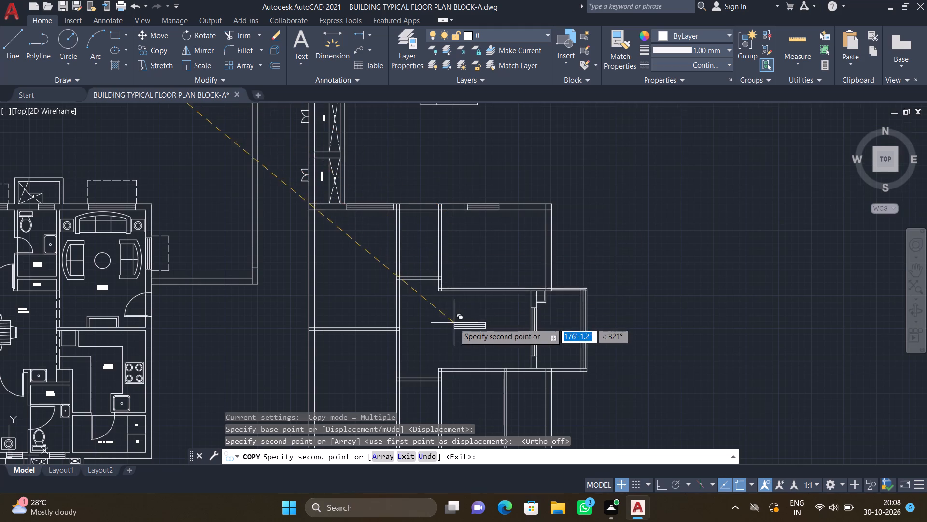
scroll(454, 323, "down", 2)
scroll(447, 368, "up", 2)
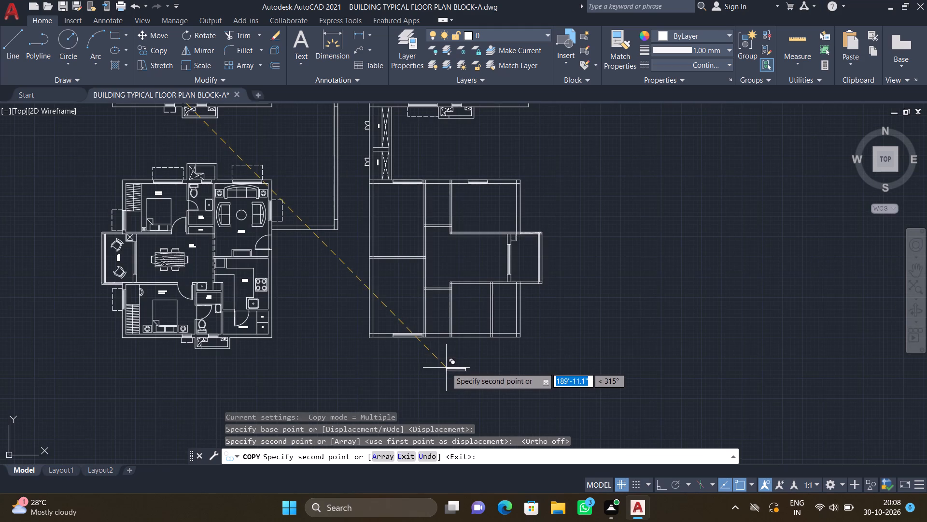
scroll(462, 358, "up", 3)
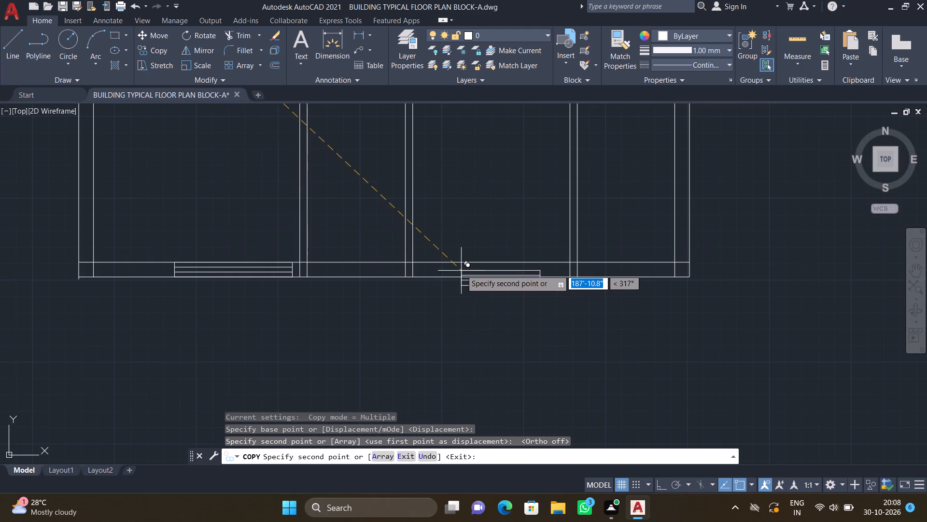
scroll(461, 269, "up", 3)
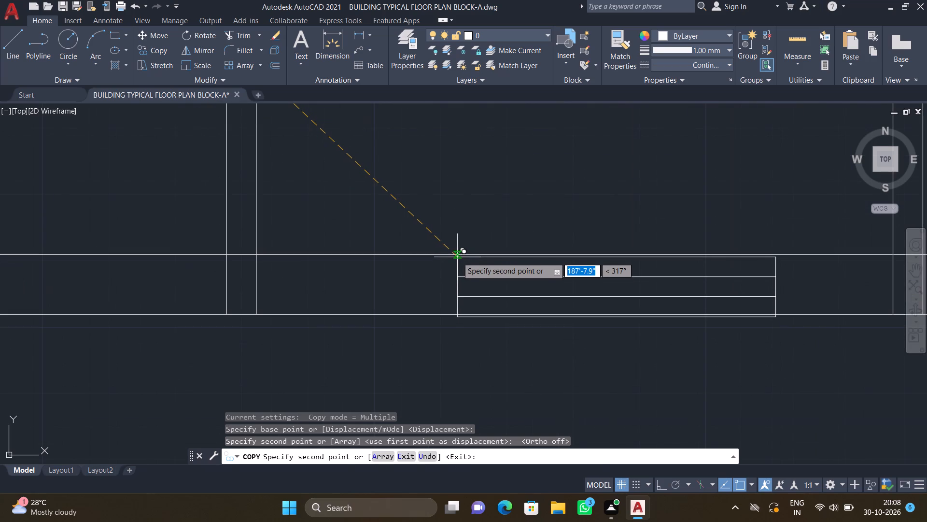
left_click(456, 255)
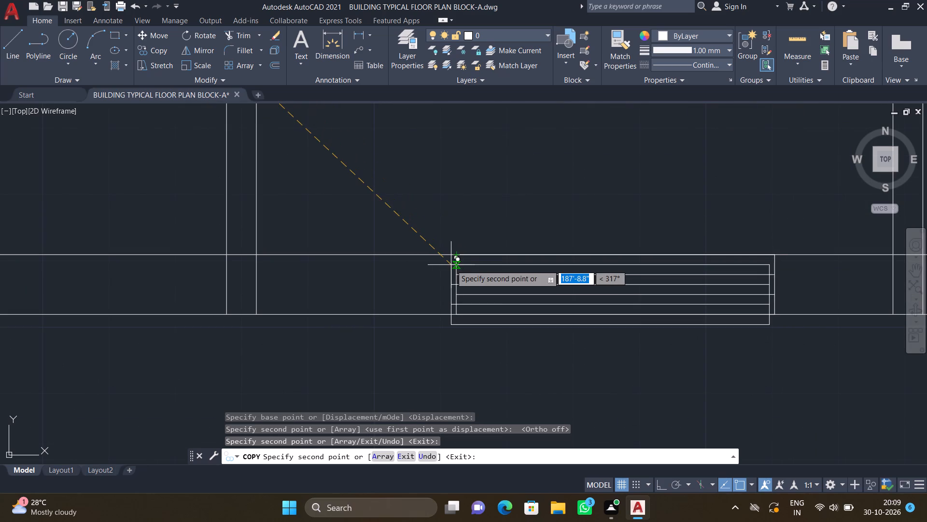
scroll(450, 274, "down", 4)
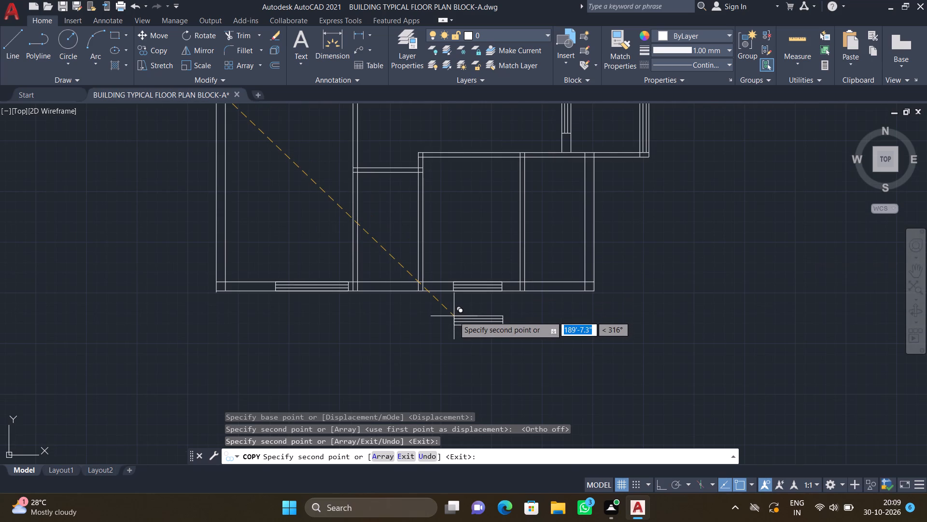
key("Return")
Copy the shortest horizontal window symbol into the bottom outer wall of the narrow room beside the unfurnished unit's lower-left room.
scroll(448, 314, "down", 5)
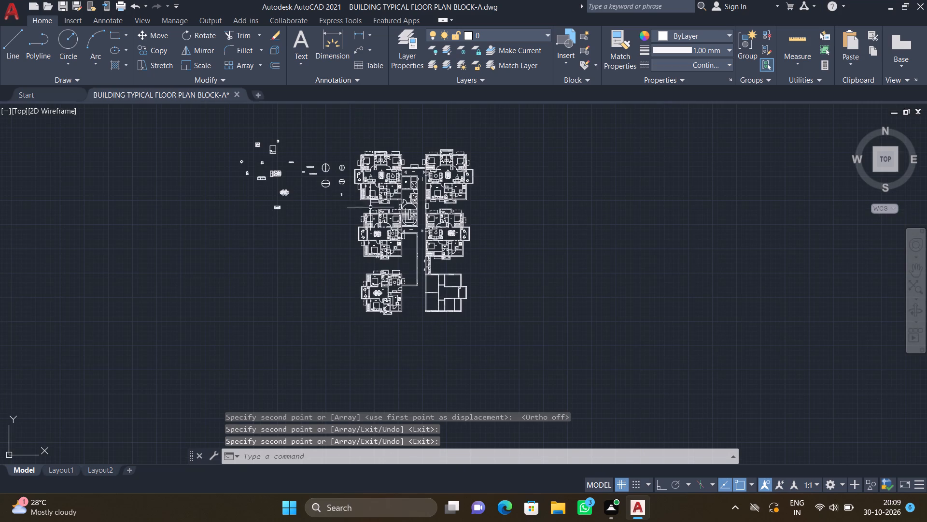
scroll(272, 159, "up", 2)
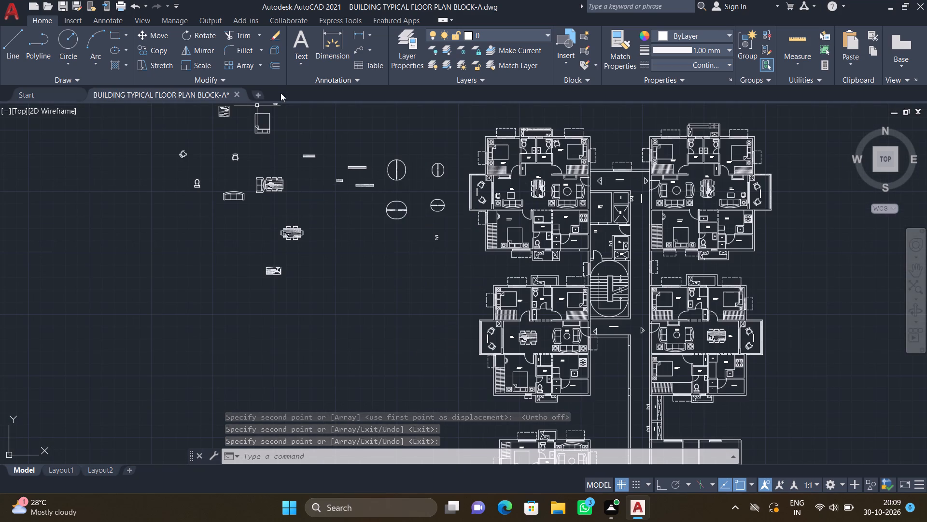
scroll(351, 184, "up", 4)
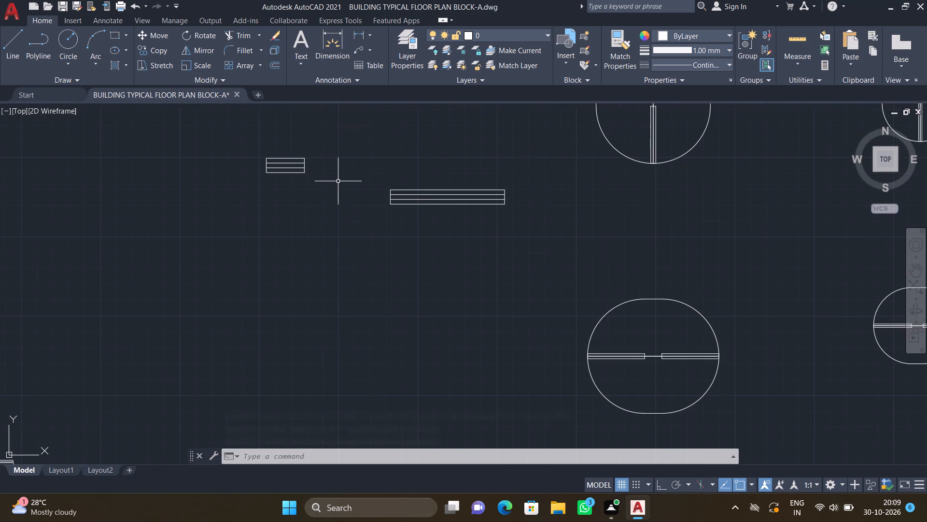
type("CO")
key("Return")
left_click(323, 193)
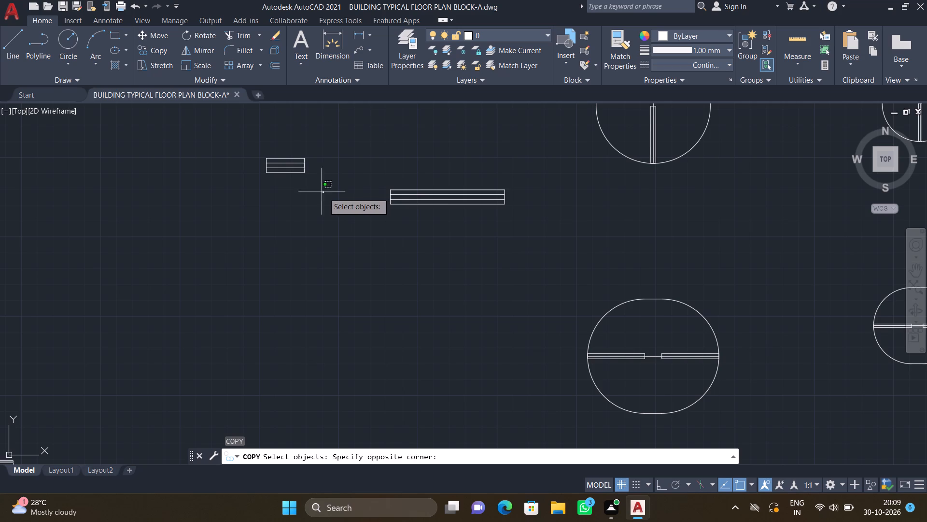
left_click(237, 128)
key("Return")
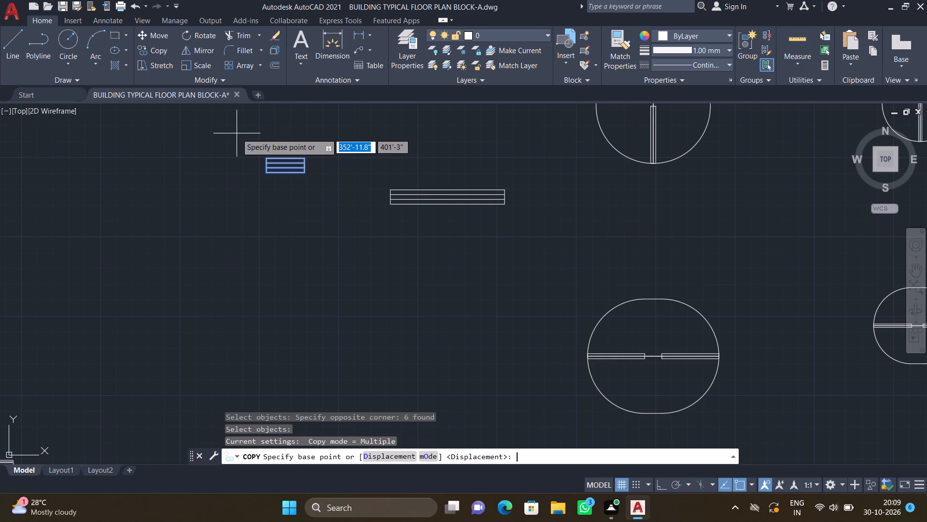
scroll(252, 145, "up", 2)
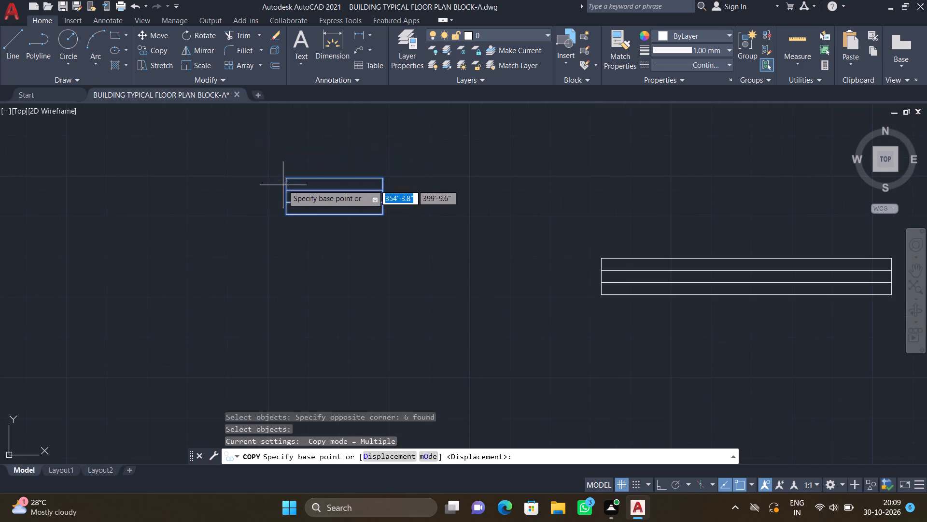
left_click(288, 179)
scroll(362, 268, "down", 3)
scroll(429, 332, "down", 5)
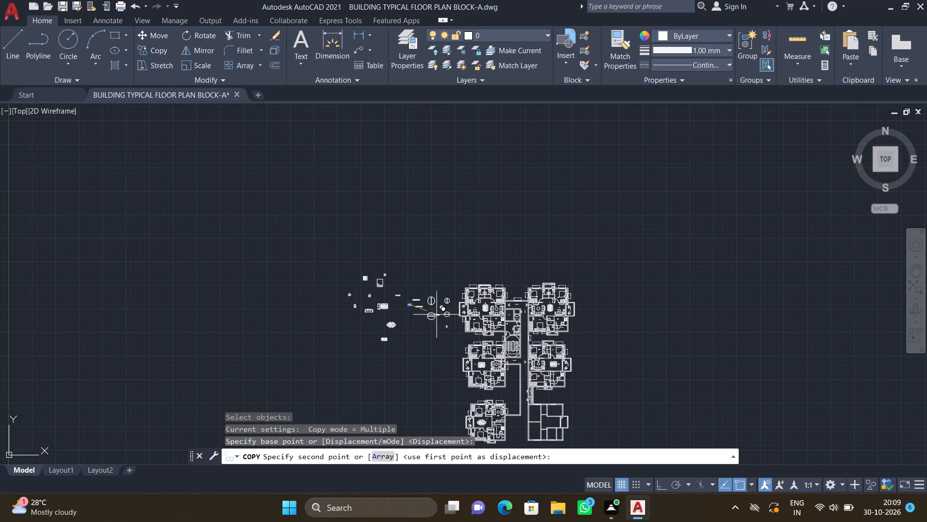
middle_click_drag(418, 269, 411, 259)
scroll(430, 277, "down", 1)
scroll(532, 406, "up", 3)
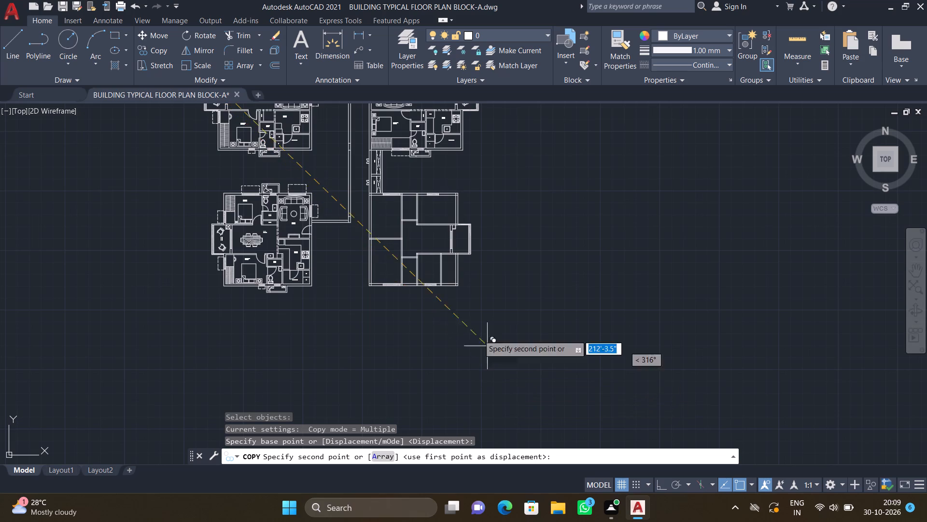
scroll(418, 291, "up", 5)
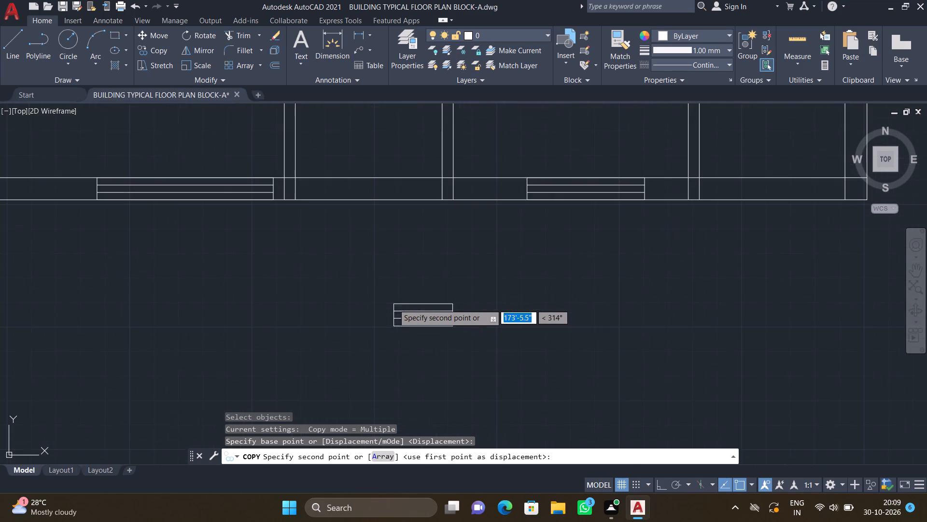
scroll(345, 178, "up", 3)
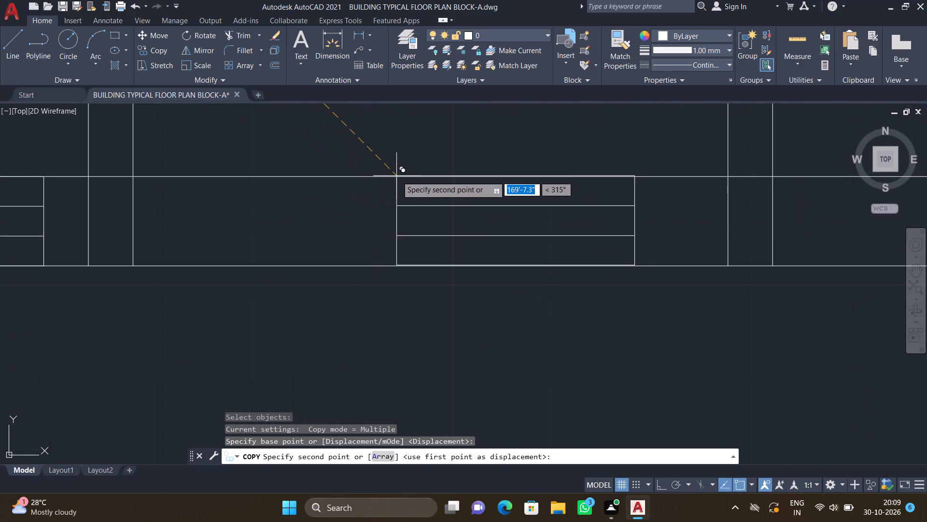
left_click(428, 176)
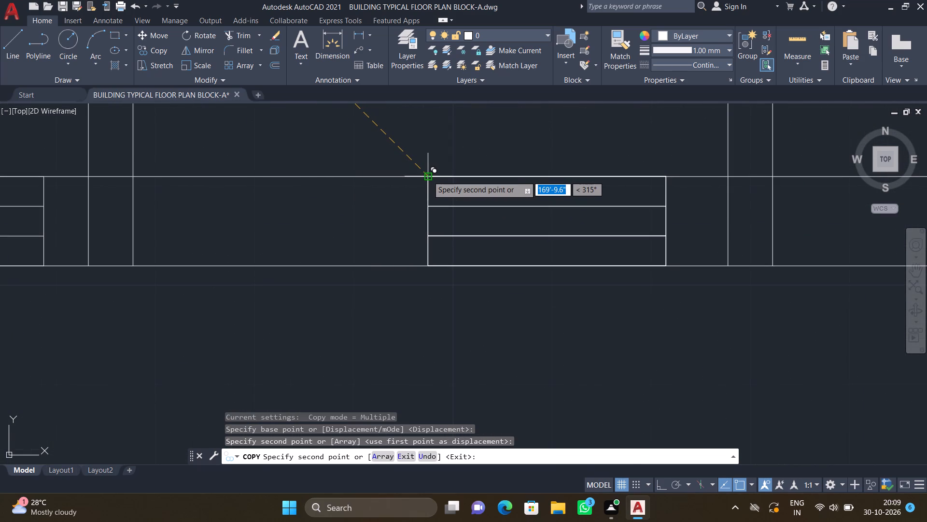
Place another copy of the shortest window symbol in the top outer wall of the narrow room between the unit's two upper rooms.
scroll(426, 174, "down", 10)
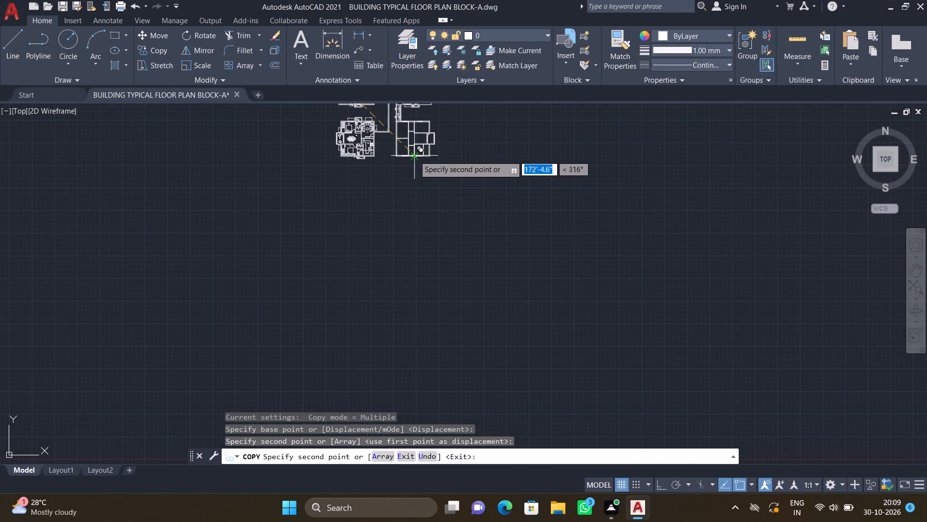
scroll(406, 110, "up", 3)
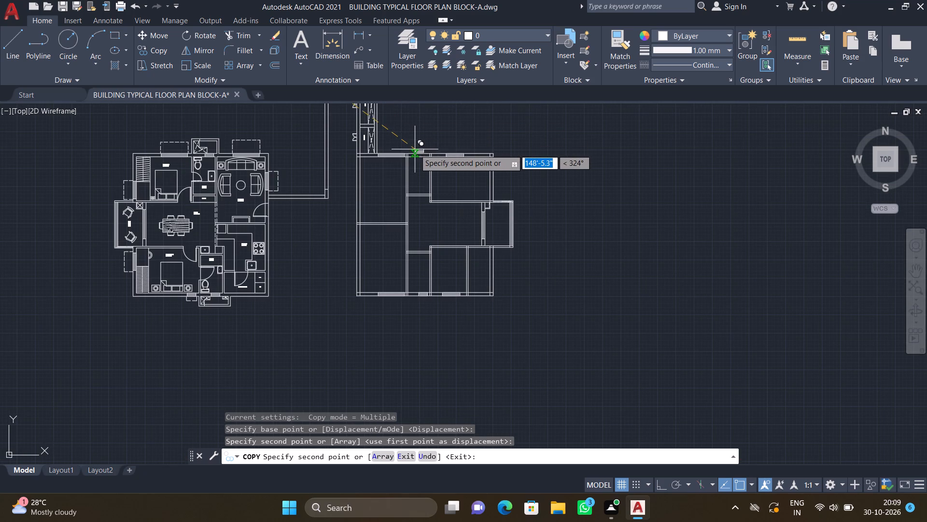
scroll(413, 157, "up", 2)
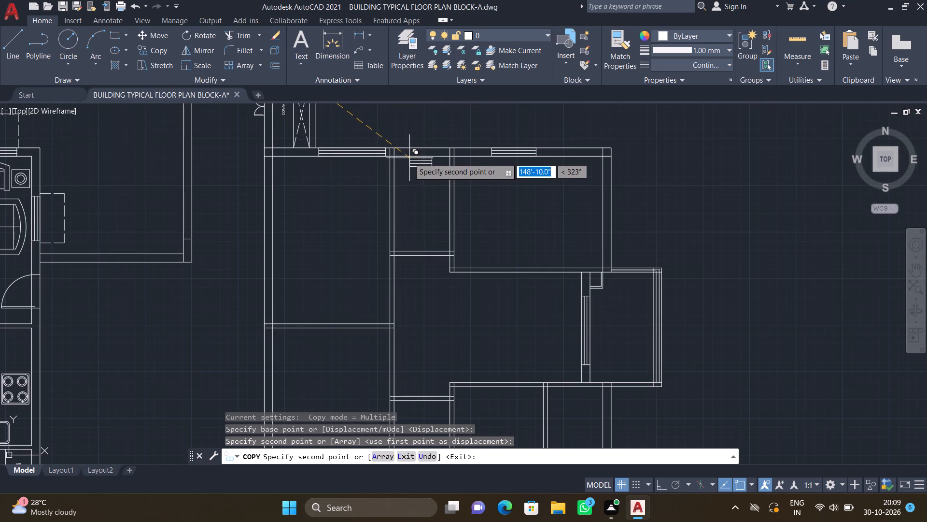
scroll(407, 156, "up", 4)
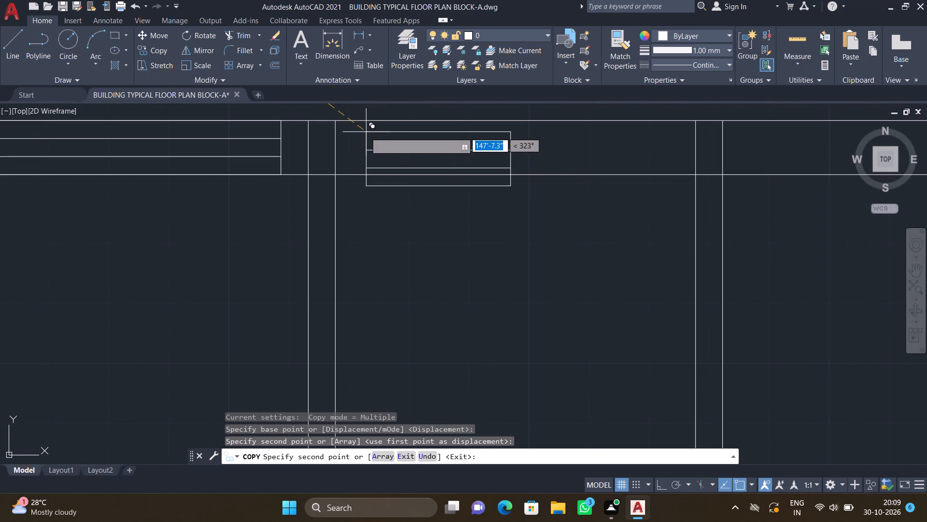
scroll(362, 128, "up", 2)
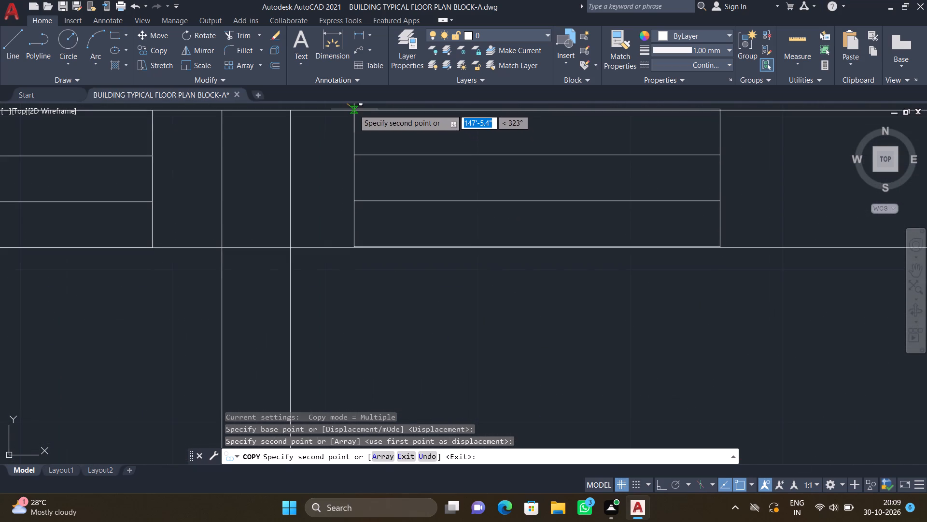
left_click(353, 111)
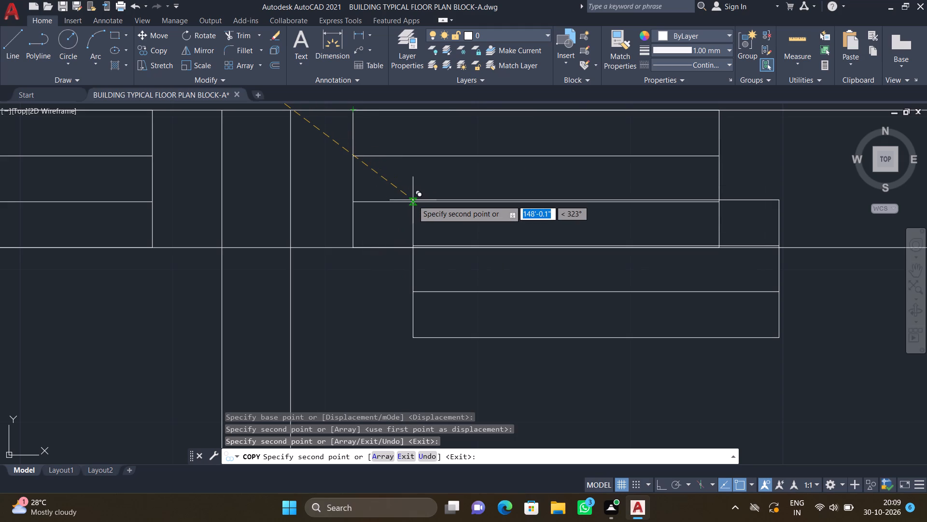
scroll(414, 210, "down", 4)
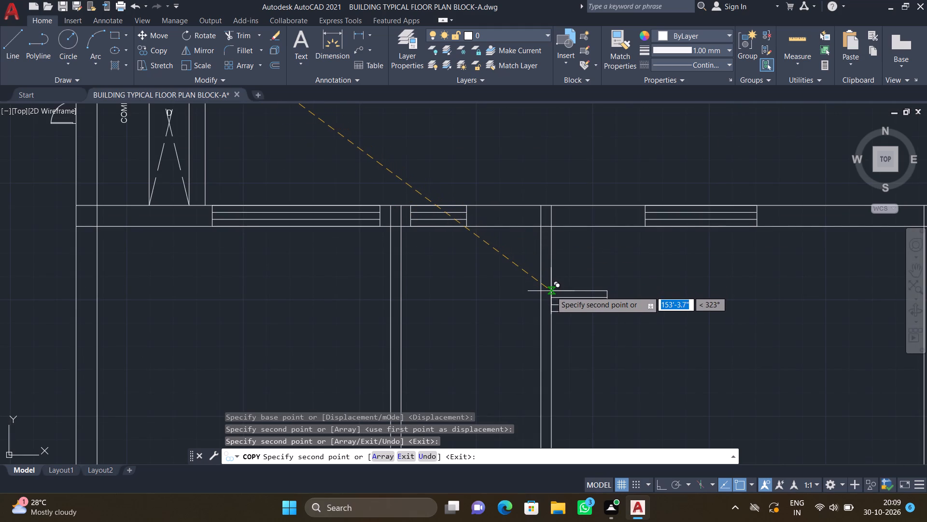
scroll(552, 292, "down", 2)
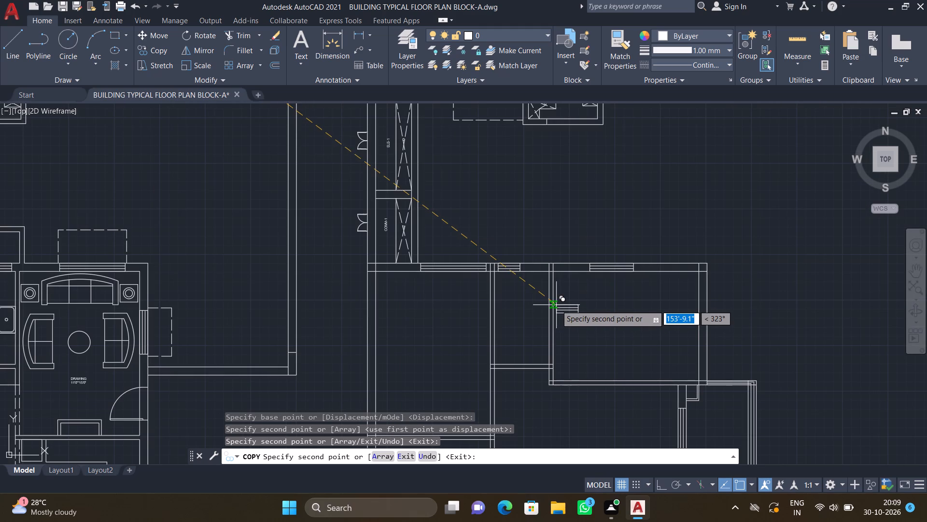
key("Return")
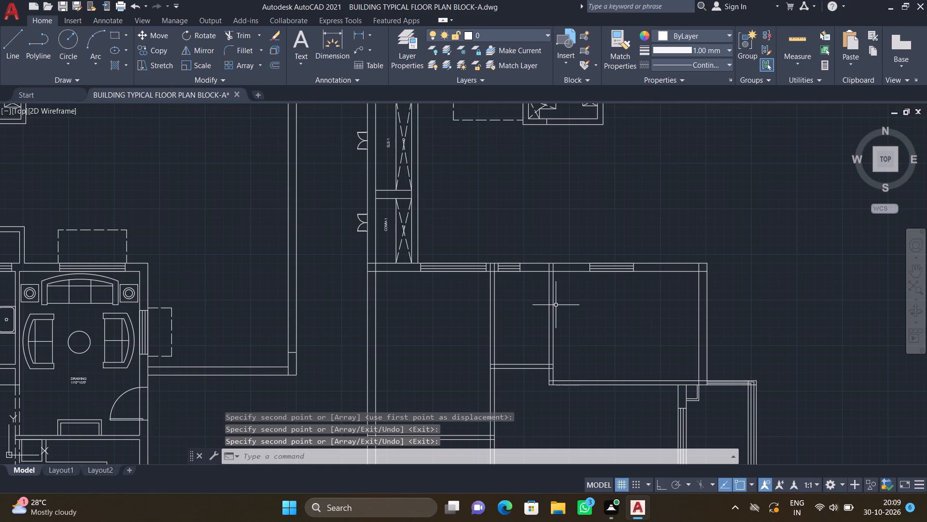
Rotate the medium horizontal window symbol in the symbol area 90° clockwise about its upper-left corner, making it vertical.
scroll(553, 318, "down", 3)
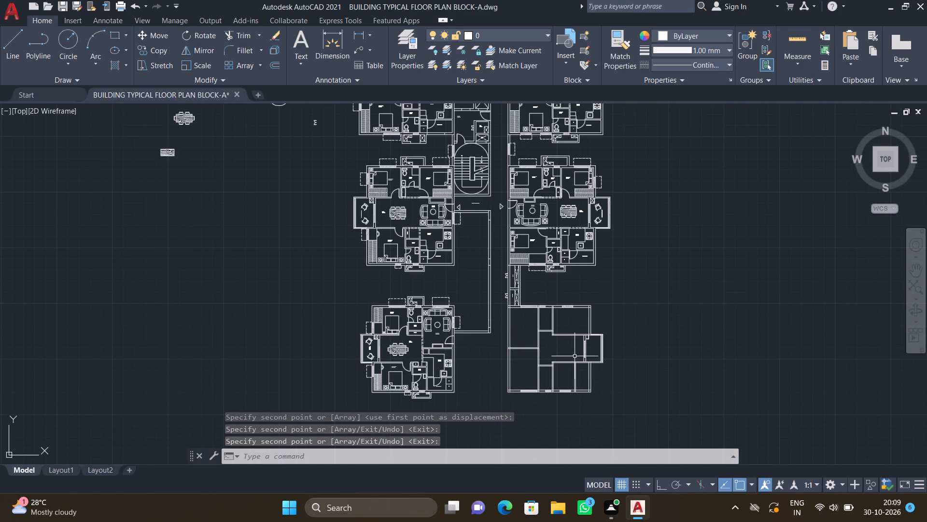
scroll(448, 346, "down", 2)
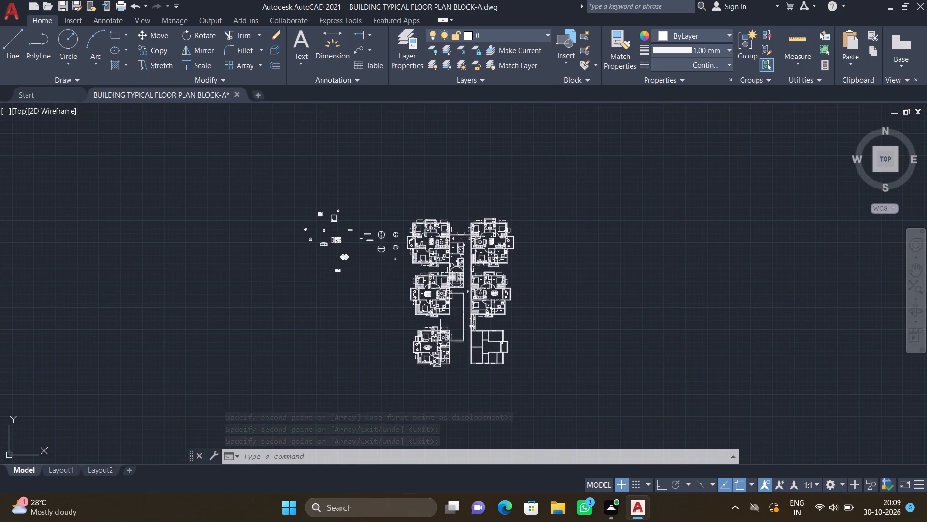
scroll(335, 219, "up", 3)
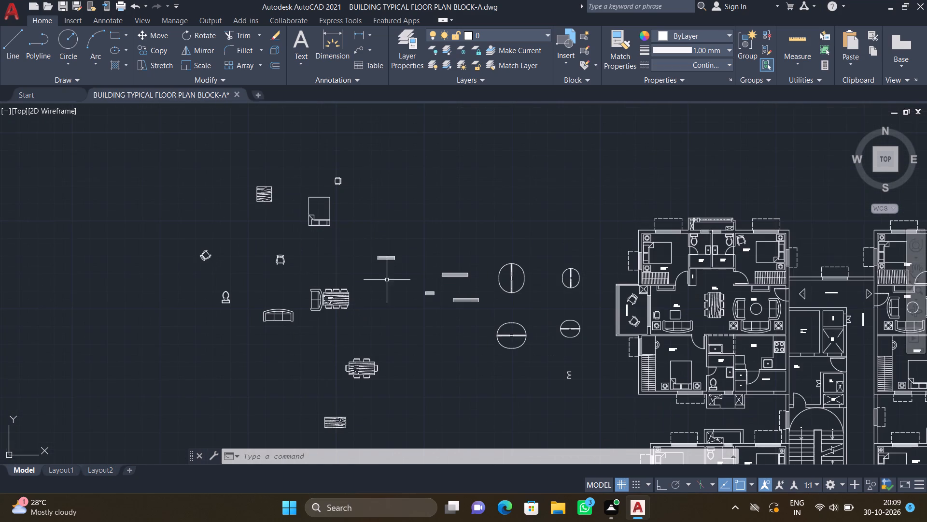
scroll(390, 276, "up", 2)
key("F8")
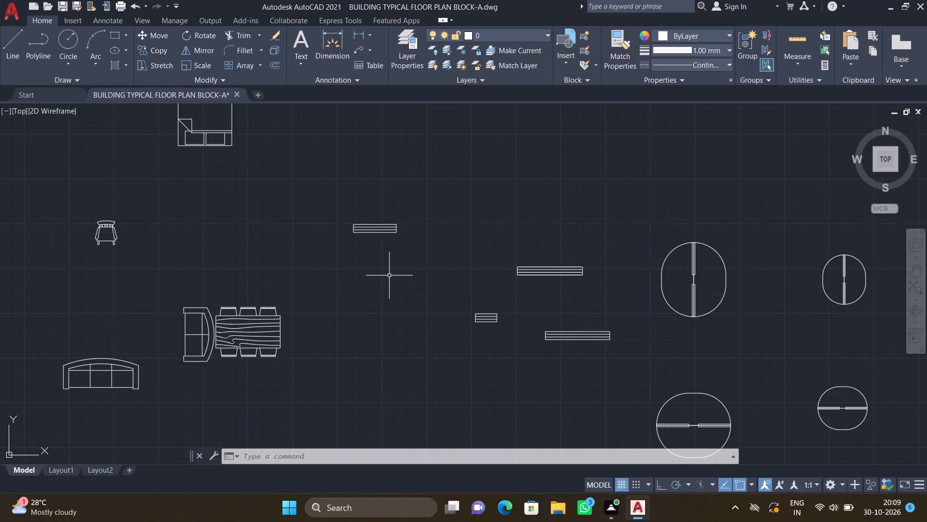
type("RO")
key("Return")
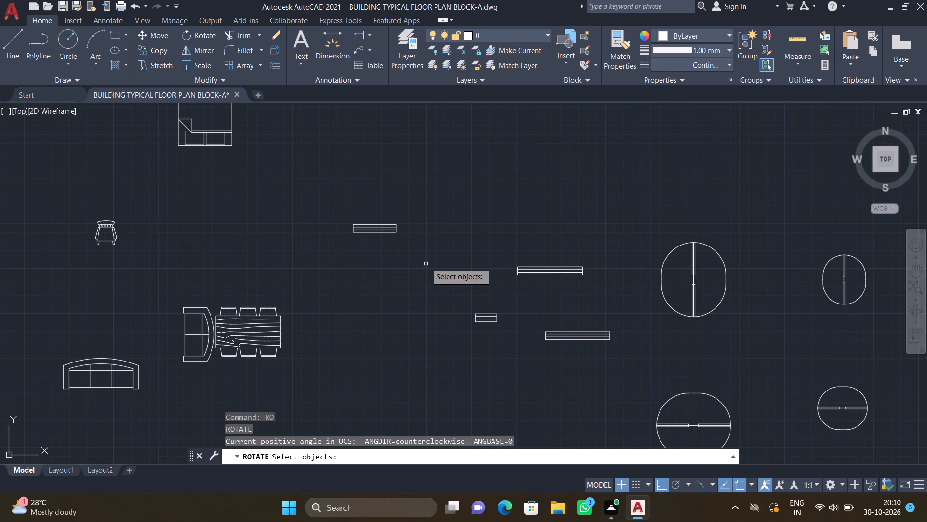
left_click(426, 257)
scroll(325, 199, "up", 1)
left_click(324, 199)
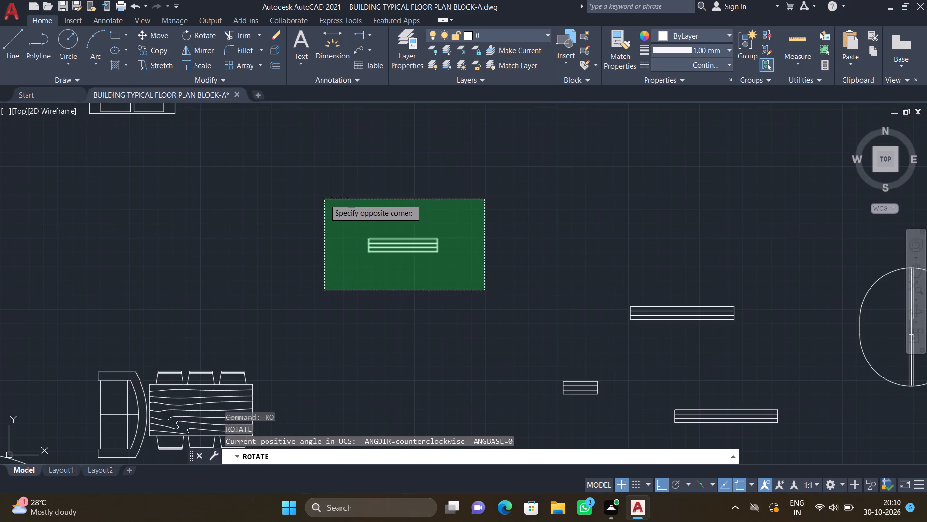
key("Return")
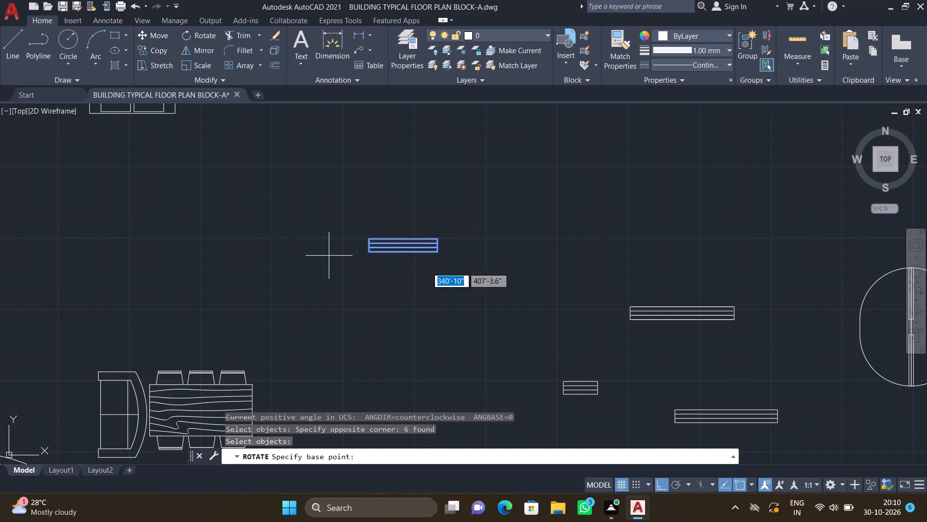
scroll(371, 243, "up", 2)
left_click(361, 234)
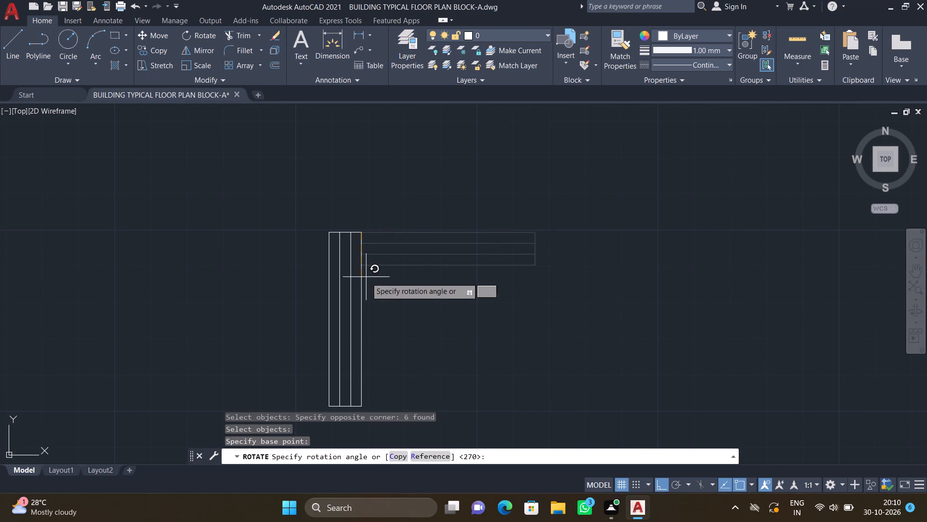
left_click(356, 336)
Copy the vertical medium window symbol by its upper-left corner into the right outer wall of the unfurnished unit's upper-right room.
scroll(361, 334, "down", 2)
scroll(370, 372, "up", 1)
type("CO")
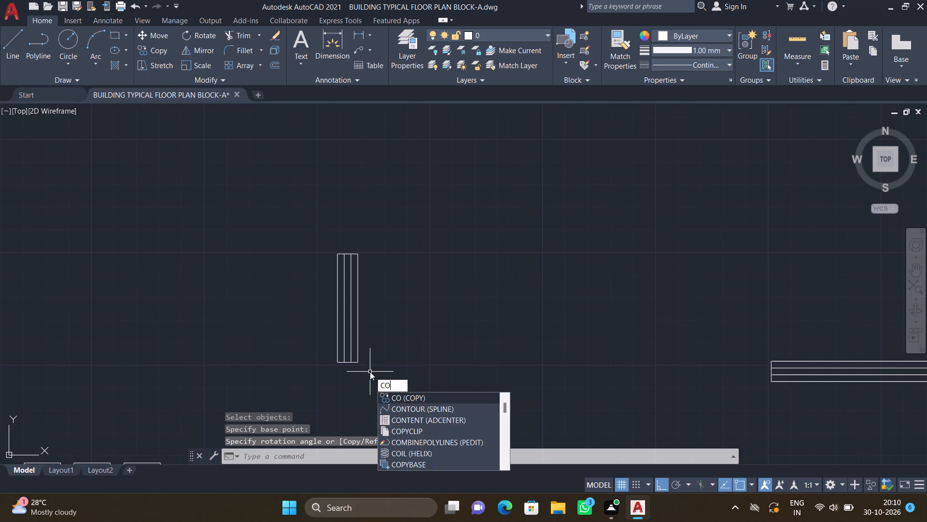
key("Return")
left_click_drag(377, 391, 370, 384)
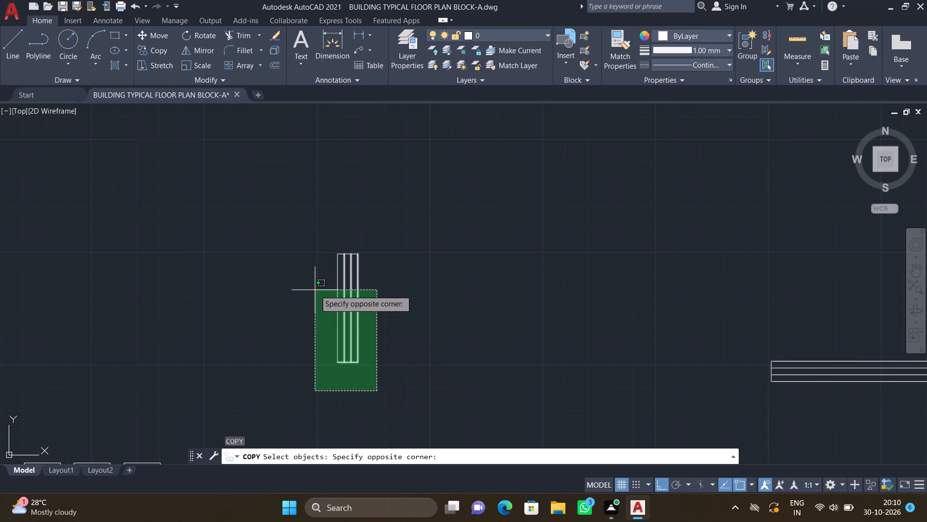
left_click(314, 222)
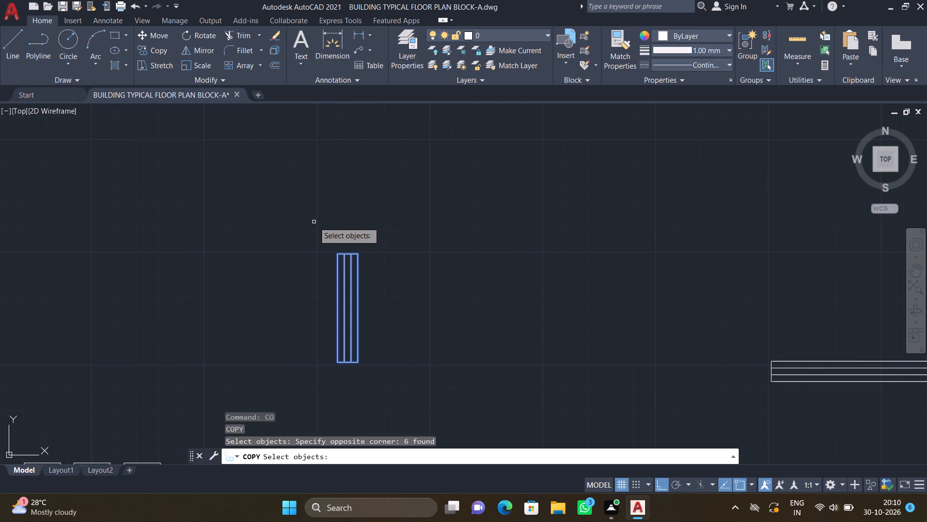
key("Return")
scroll(333, 281, "up", 1)
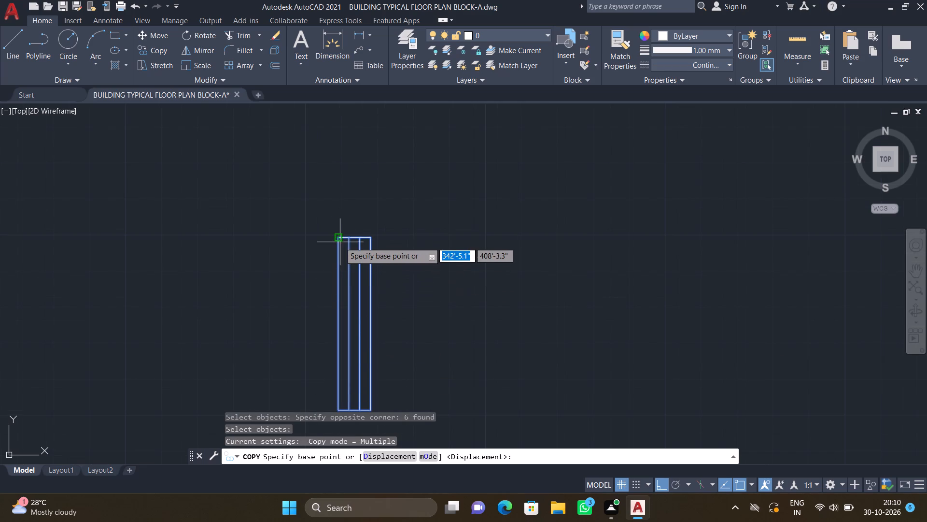
left_click(339, 238)
scroll(430, 301, "down", 2)
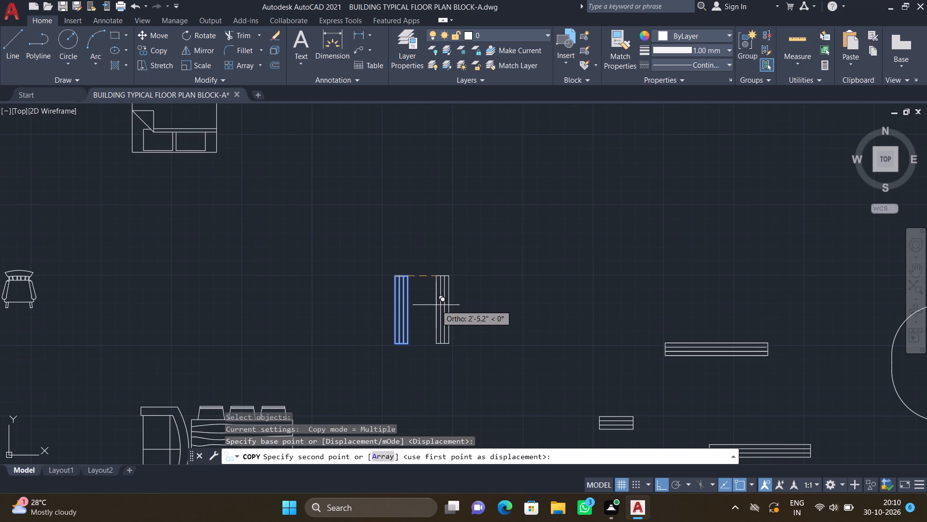
key("F8")
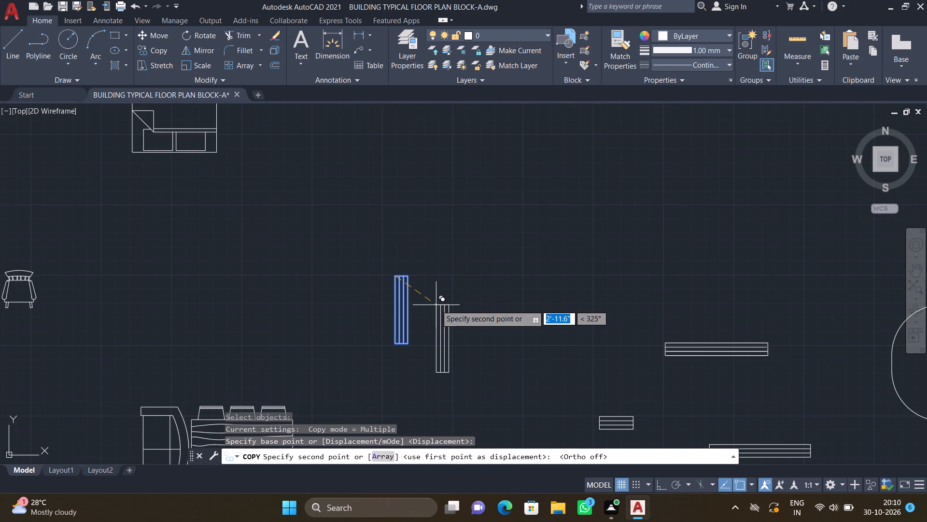
scroll(428, 311, "down", 6)
middle_click_drag(468, 358, 383, 228)
scroll(392, 242, "down", 1)
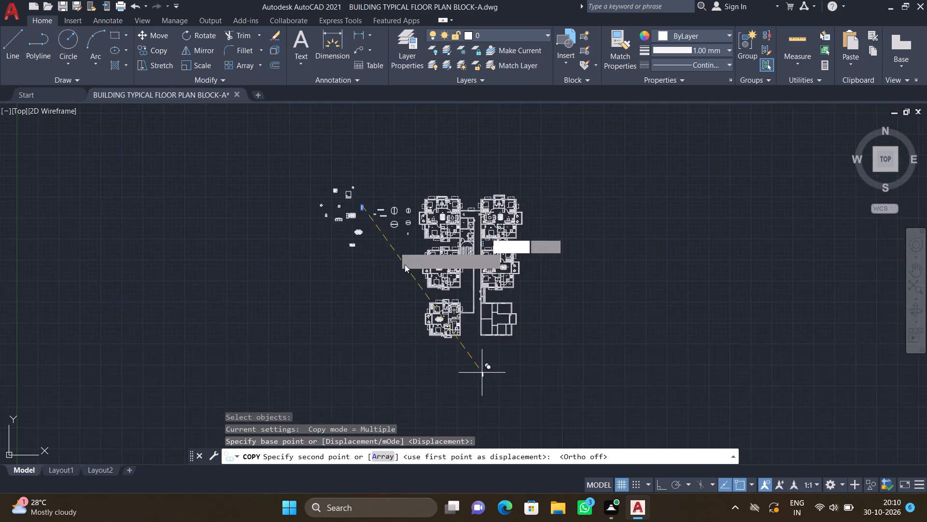
scroll(456, 272, "up", 3)
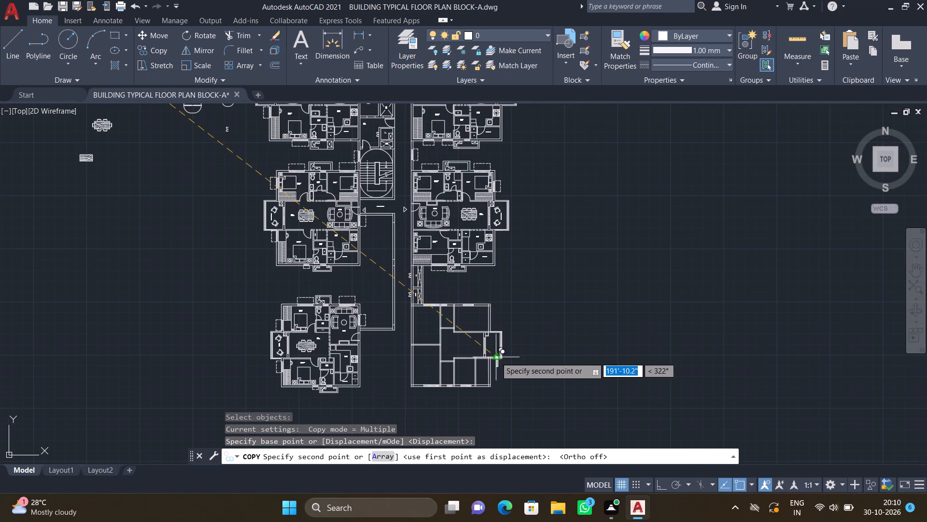
scroll(503, 354, "up", 2)
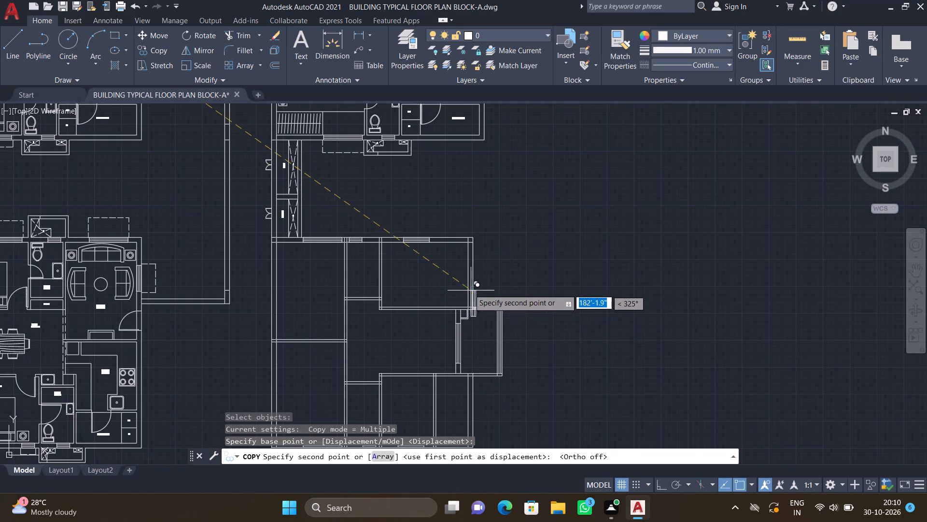
scroll(468, 277, "up", 5)
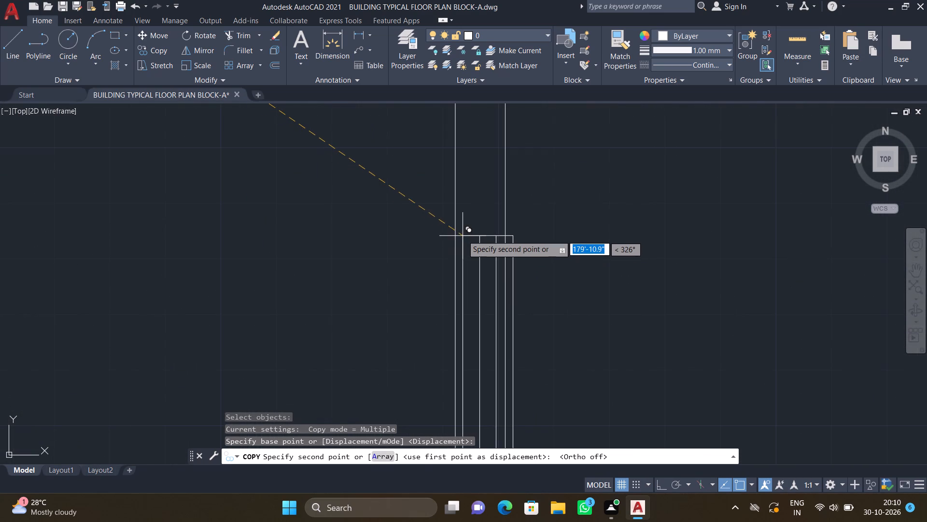
scroll(458, 229, "up", 2)
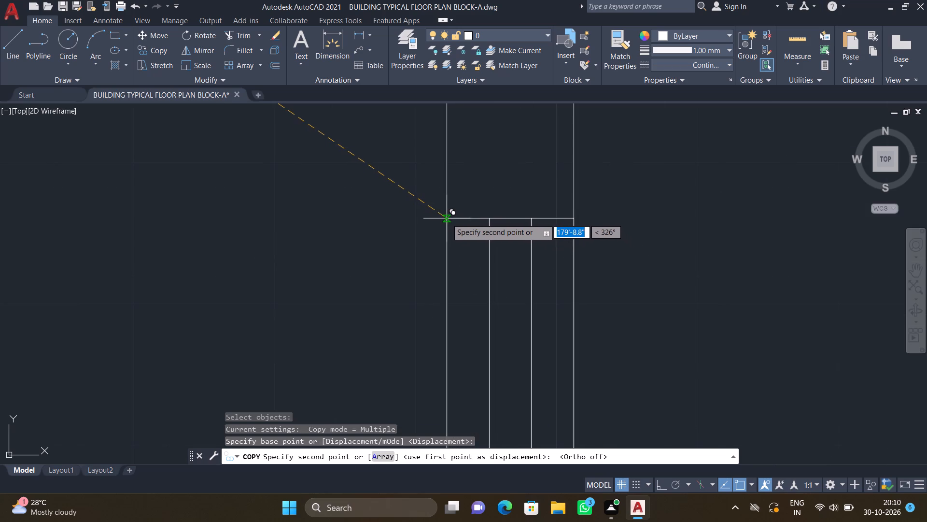
left_click(447, 218)
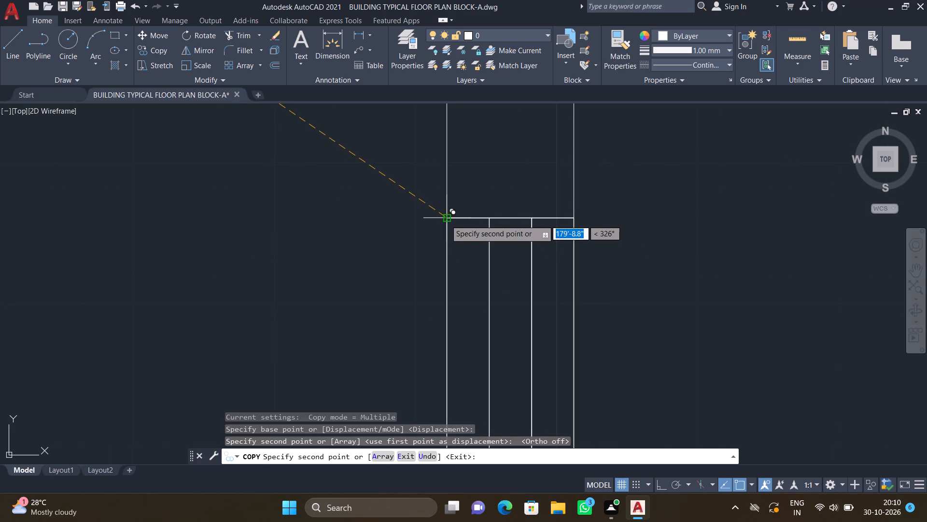
scroll(435, 228, "down", 3)
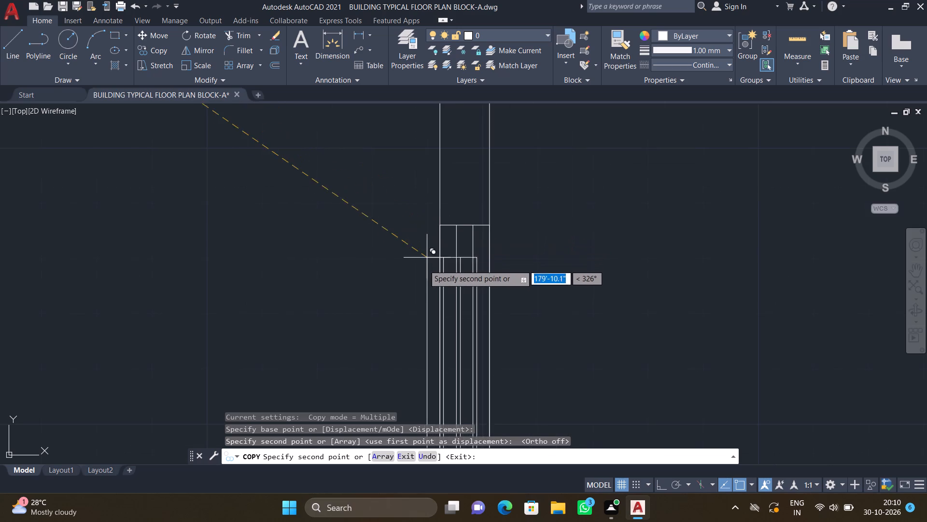
scroll(423, 265, "down", 2)
scroll(417, 327, "down", 2)
key("Return")
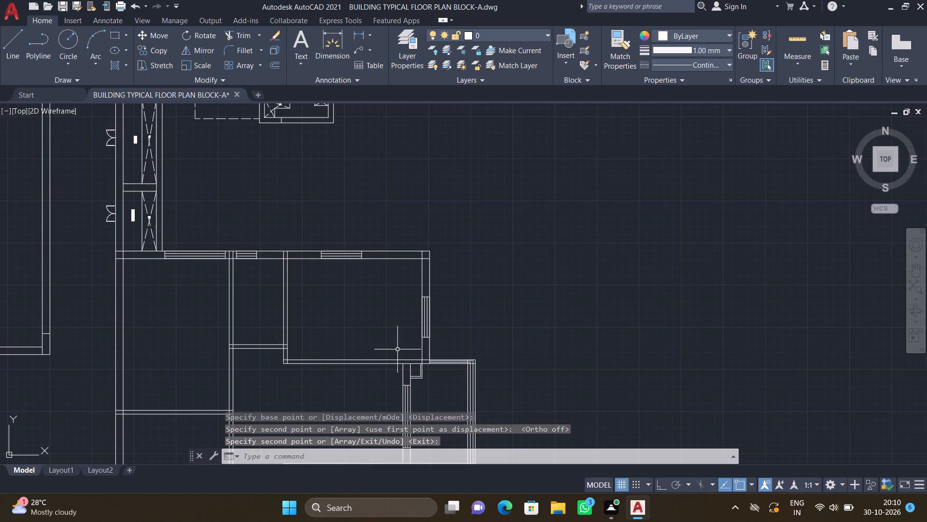
Copy the upper-right door of the large horizontal-leaf door symbol by its hinge end into the left outer wall of the unit's upper-left room, just above the bottom partition.
scroll(573, 354, "down", 3)
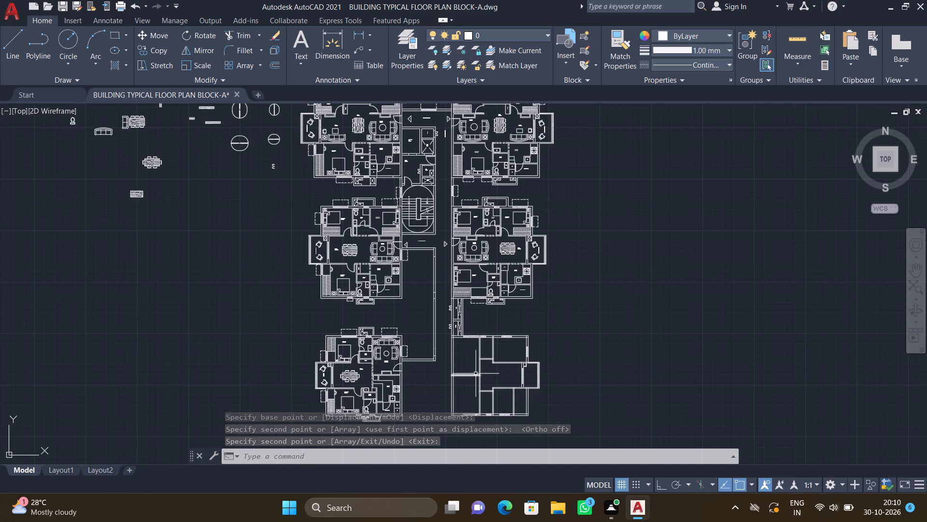
scroll(448, 368, "down", 1)
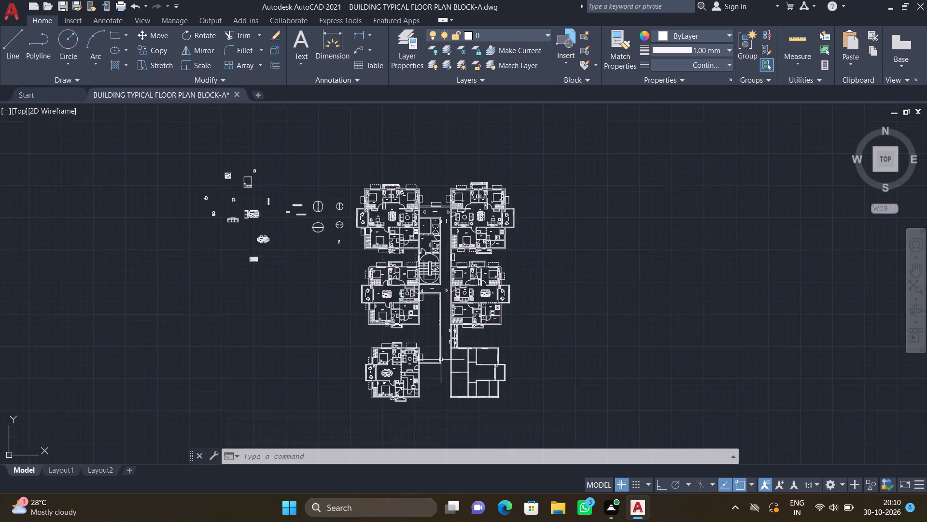
scroll(440, 360, "down", 2)
scroll(374, 309, "up", 1)
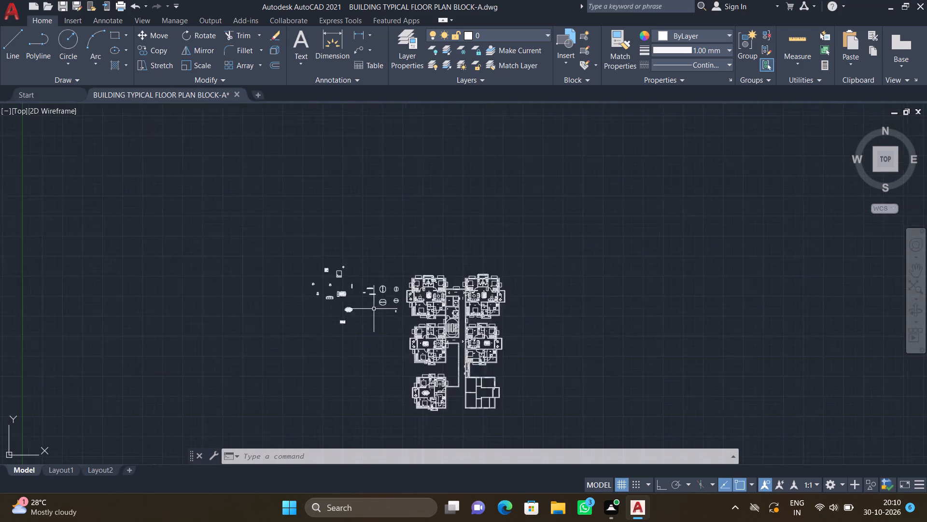
scroll(374, 309, "up", 4)
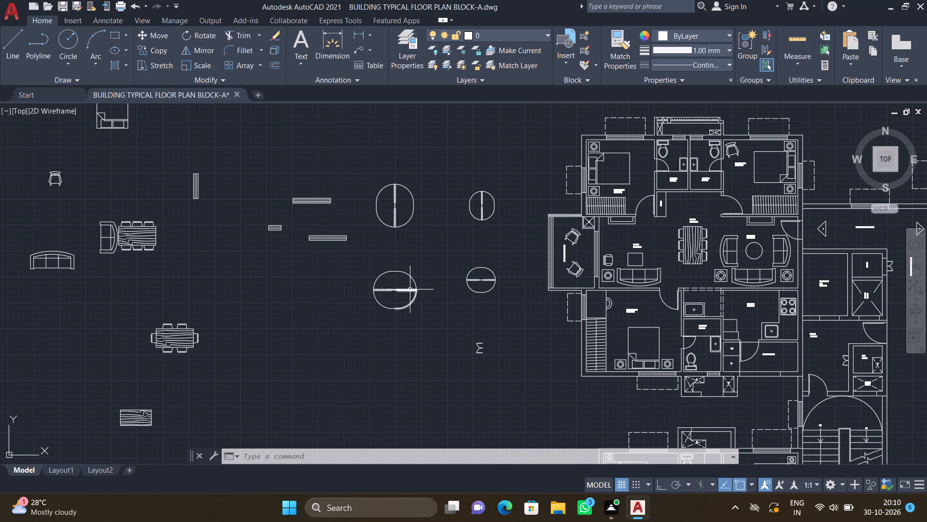
scroll(410, 288, "up", 1)
type("CO")
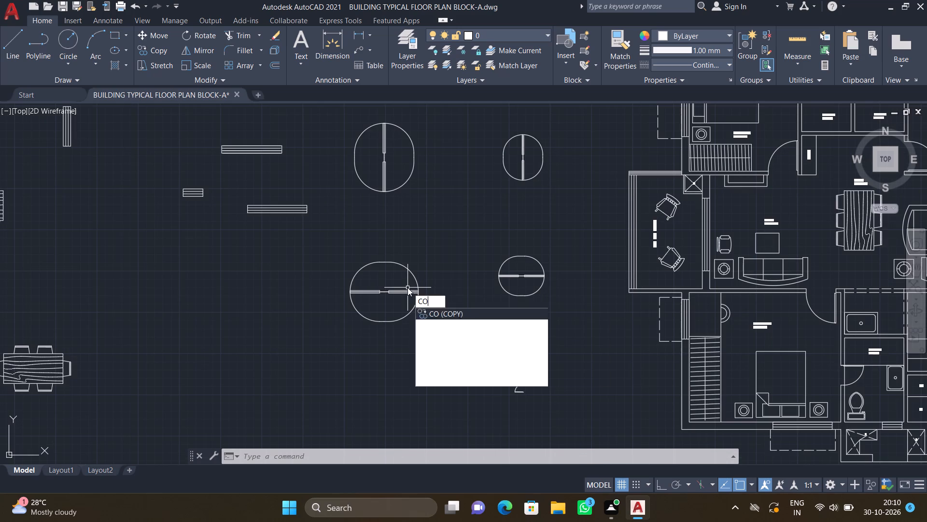
key("Return")
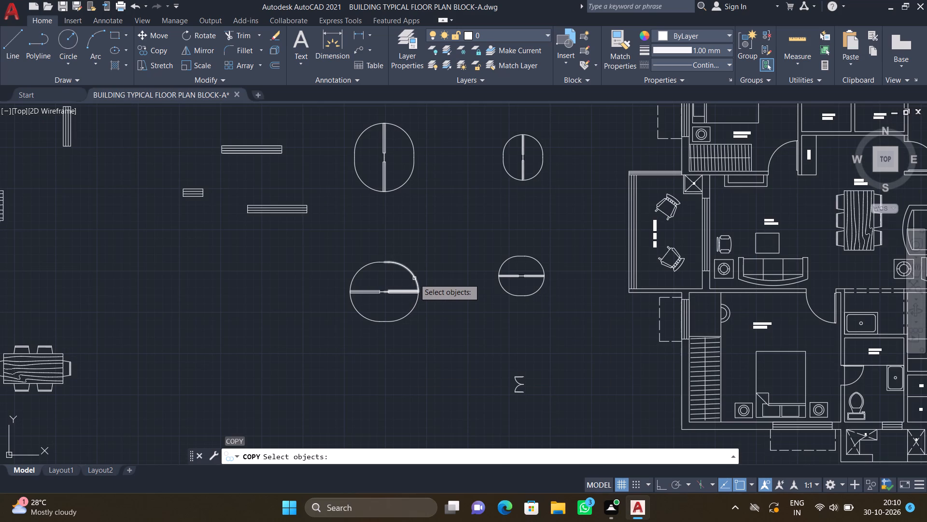
left_click(414, 278)
key("Return")
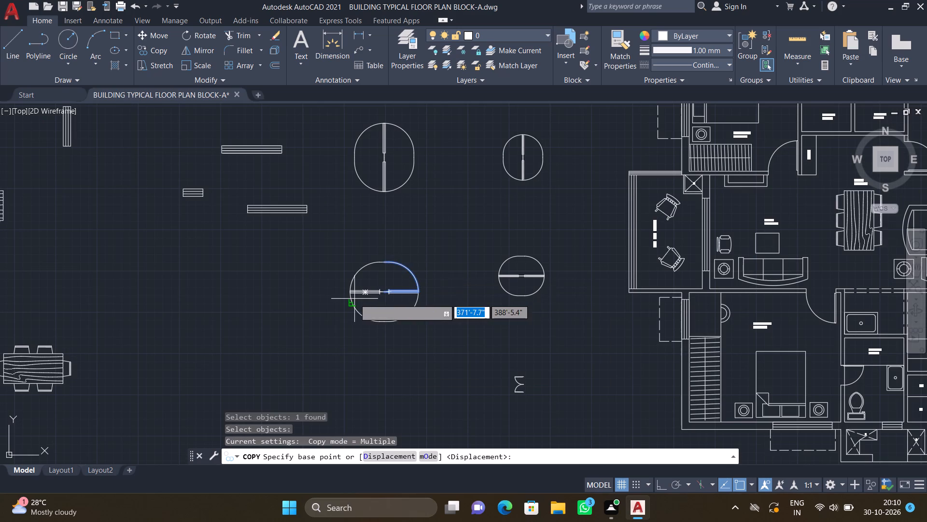
scroll(417, 304, "up", 2)
scroll(334, 285, "up", 1)
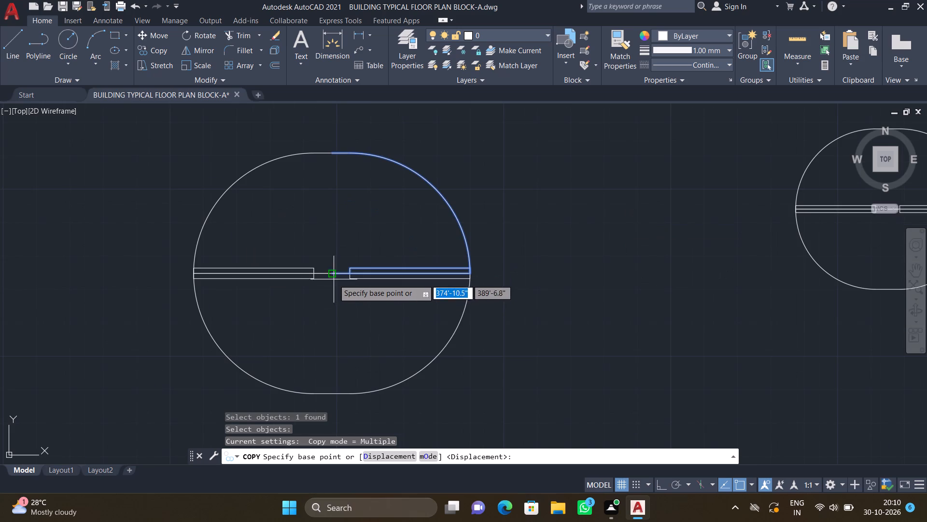
left_click(335, 273)
scroll(439, 343, "down", 4)
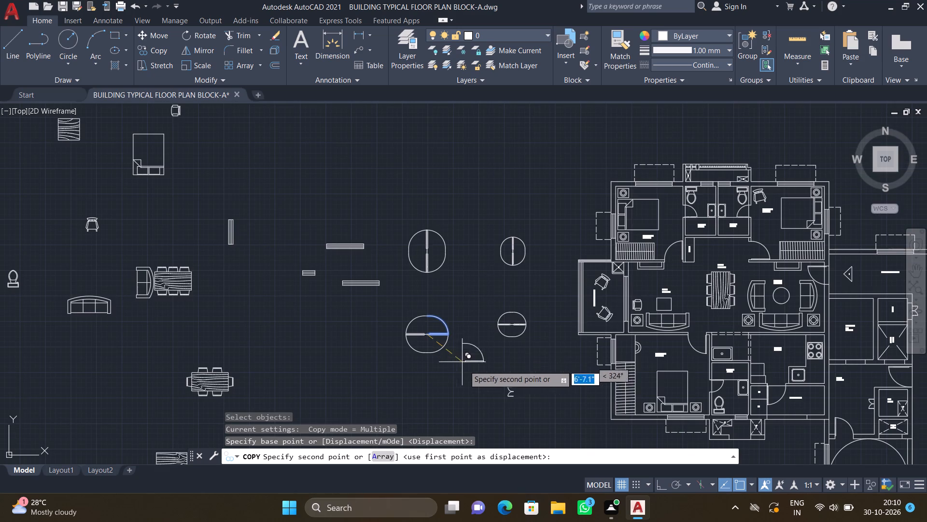
scroll(431, 283, "down", 2)
scroll(540, 411, "down", 1)
scroll(583, 404, "down", 1)
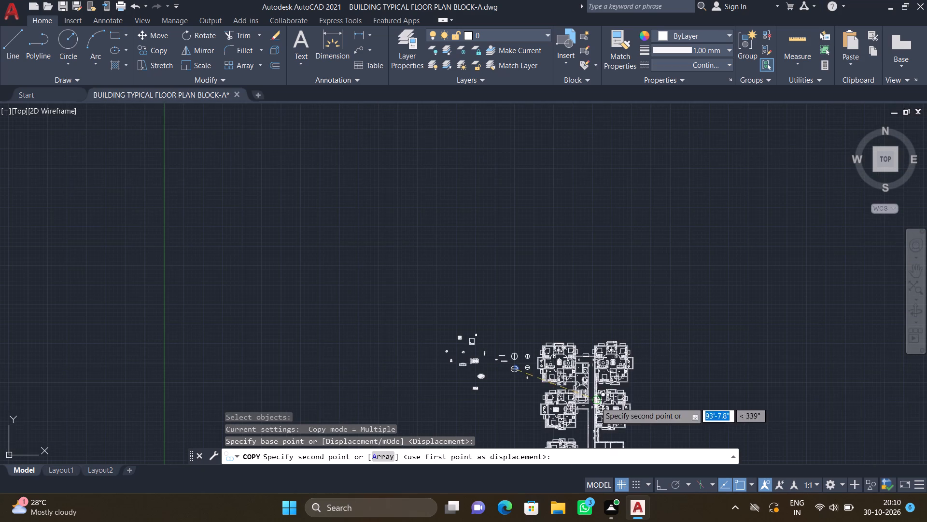
scroll(601, 419, "down", 3)
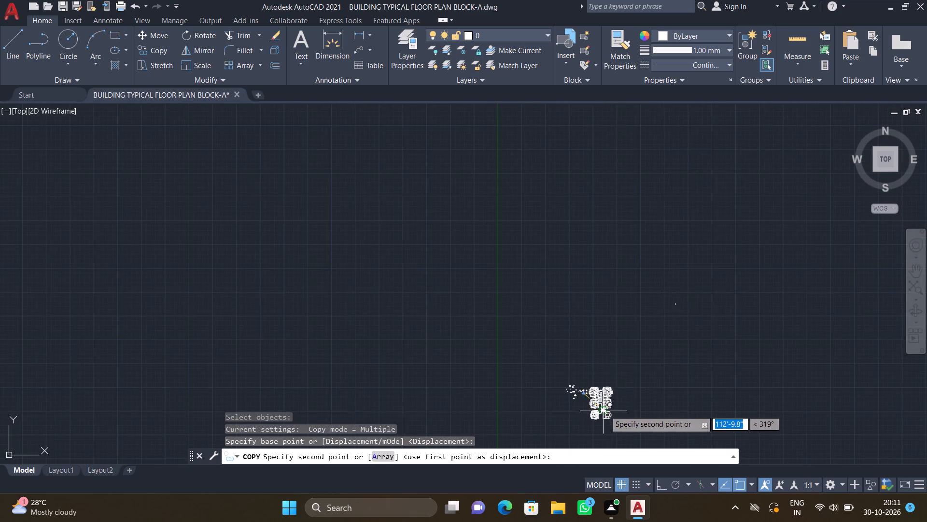
scroll(603, 410, "up", 5)
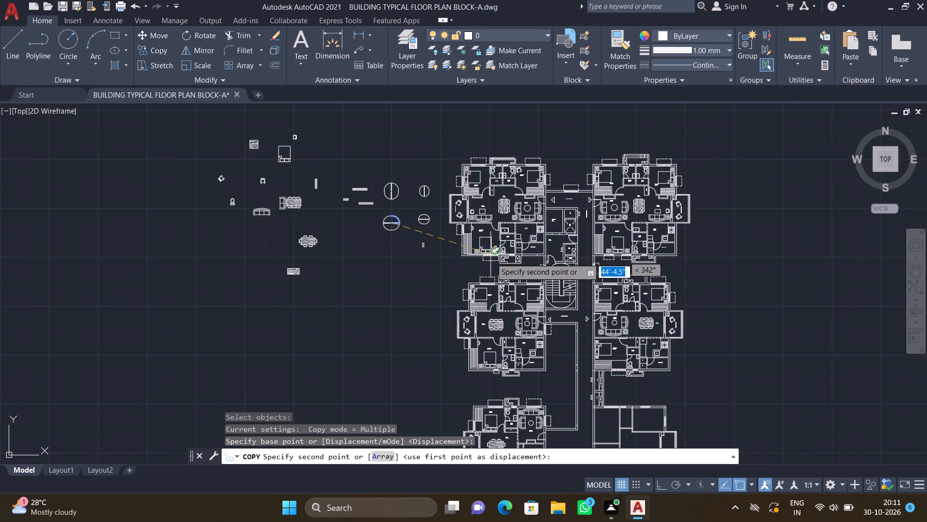
scroll(570, 362, "down", 3)
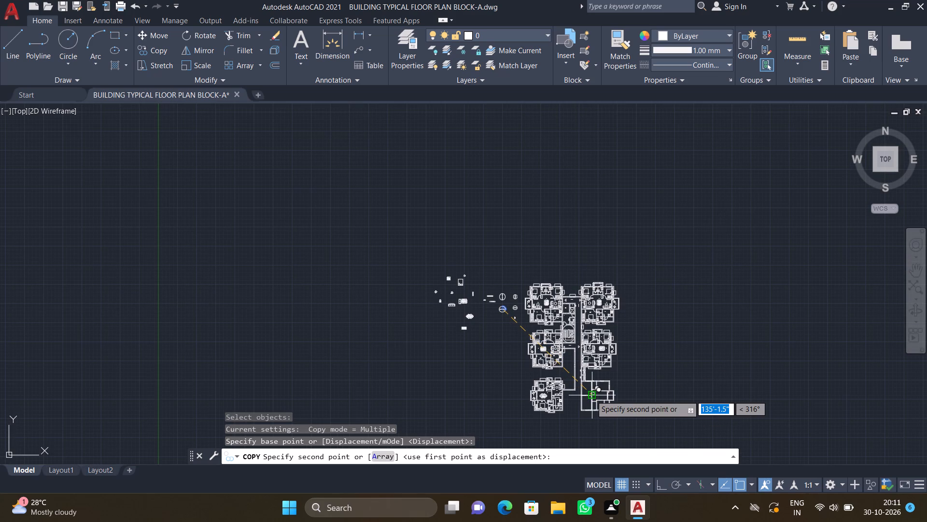
scroll(582, 428, "up", 2)
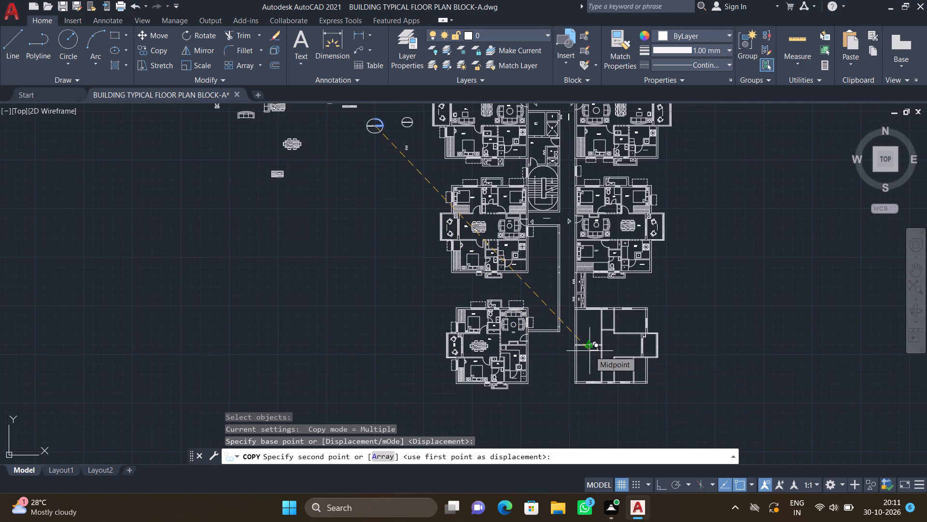
scroll(564, 347, "up", 2)
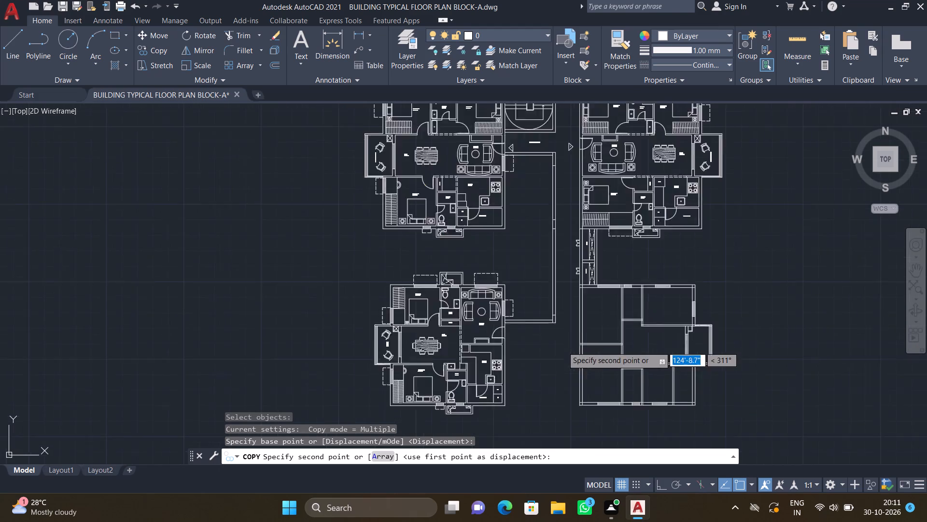
scroll(589, 336, "up", 2)
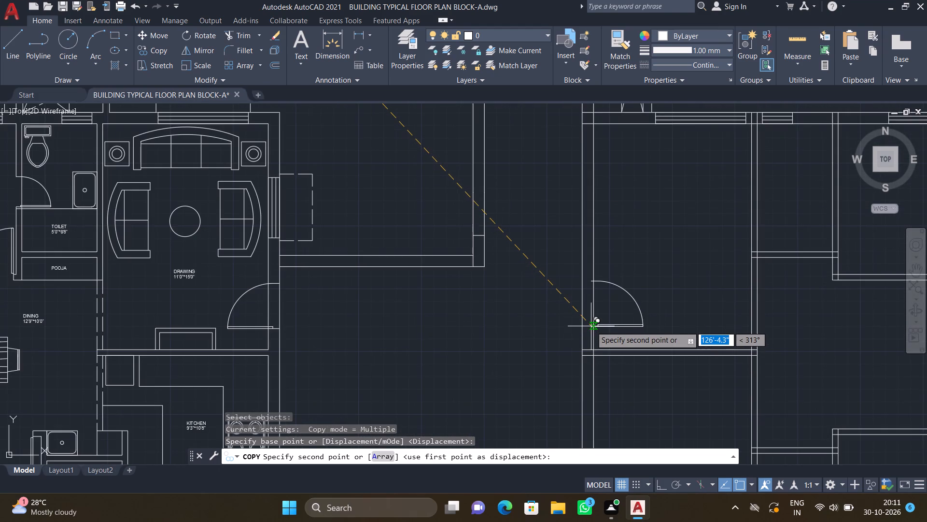
scroll(591, 326, "up", 1)
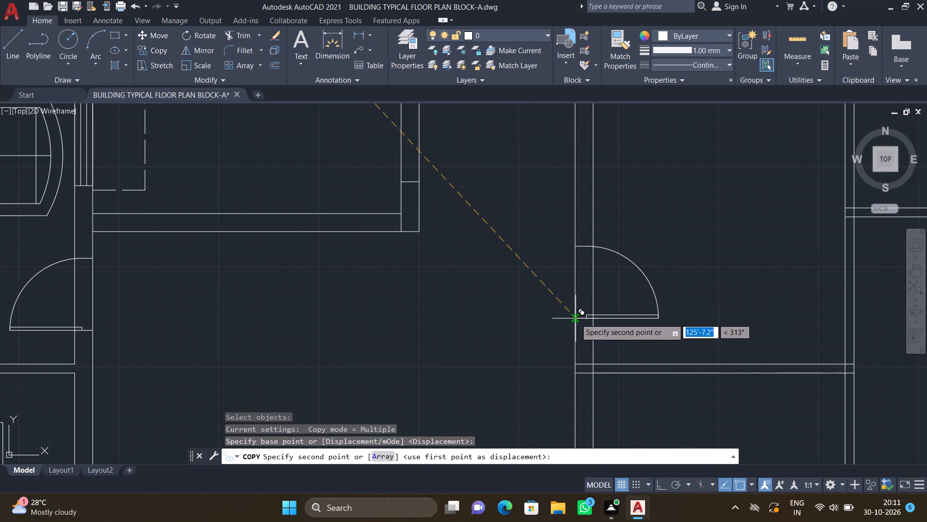
left_click(576, 327)
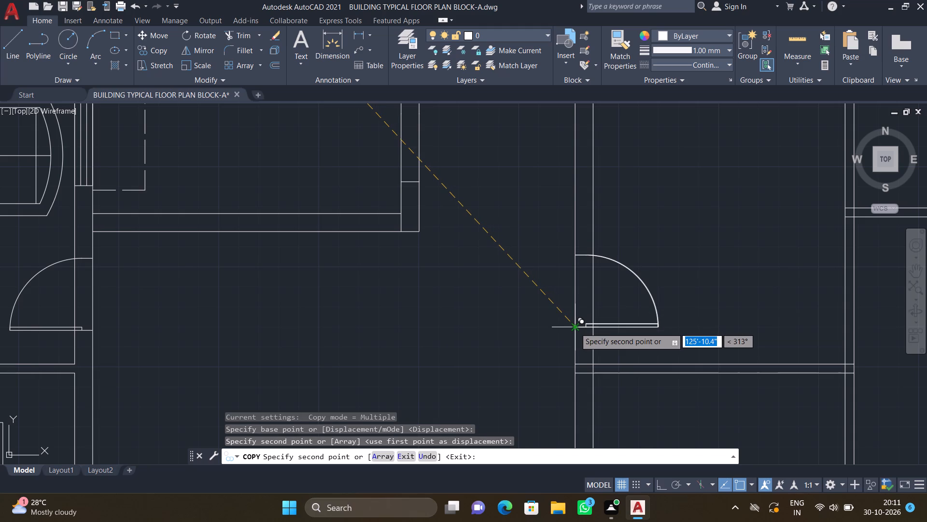
key("Return")
scroll(596, 332, "up", 2)
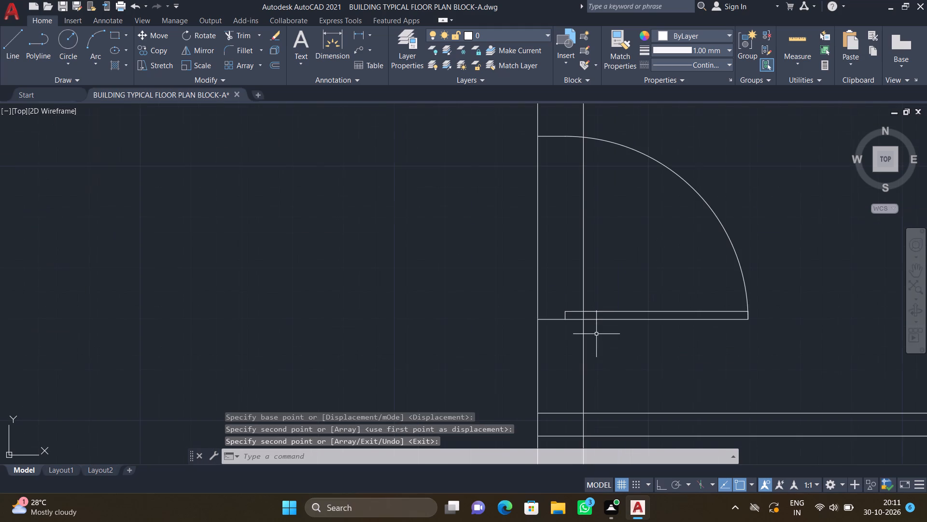
Copy the upper-right door of the large vertical-leaf door symbol by its hinge end into the bottom wall of the unit's upper-right room.
scroll(552, 339, "down", 6)
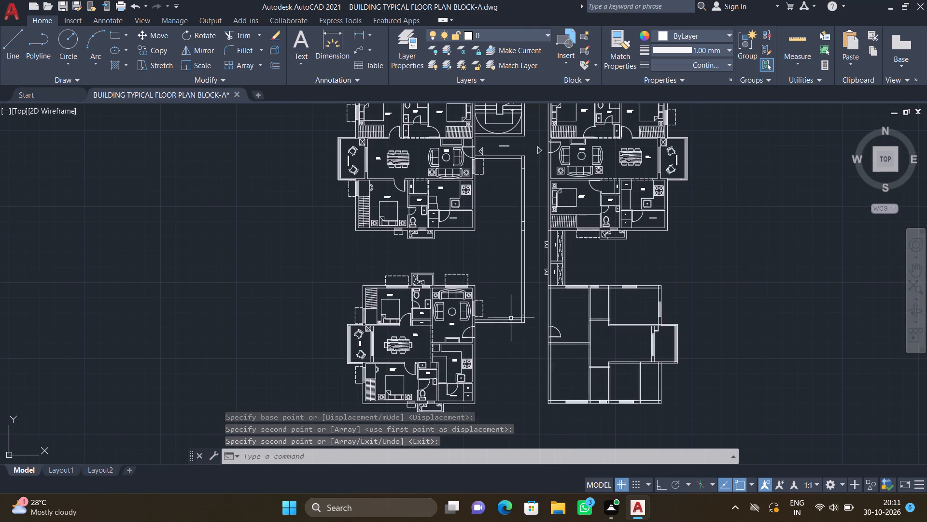
scroll(495, 304, "down", 3)
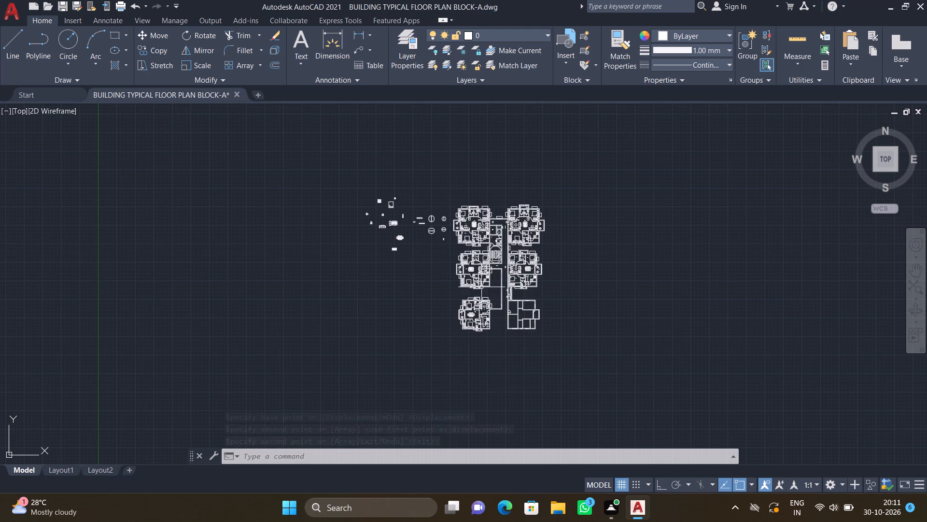
scroll(428, 214, "up", 6)
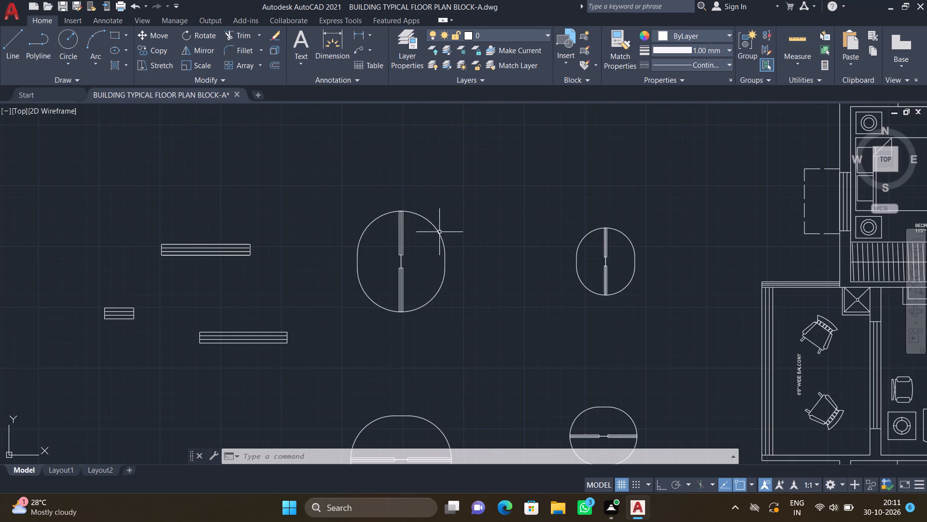
type("CO")
key("Return")
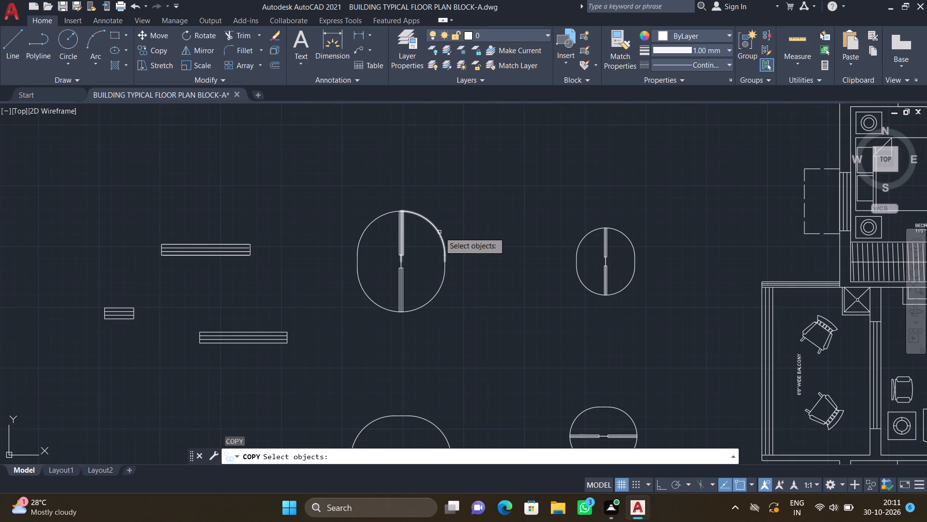
left_click(440, 237)
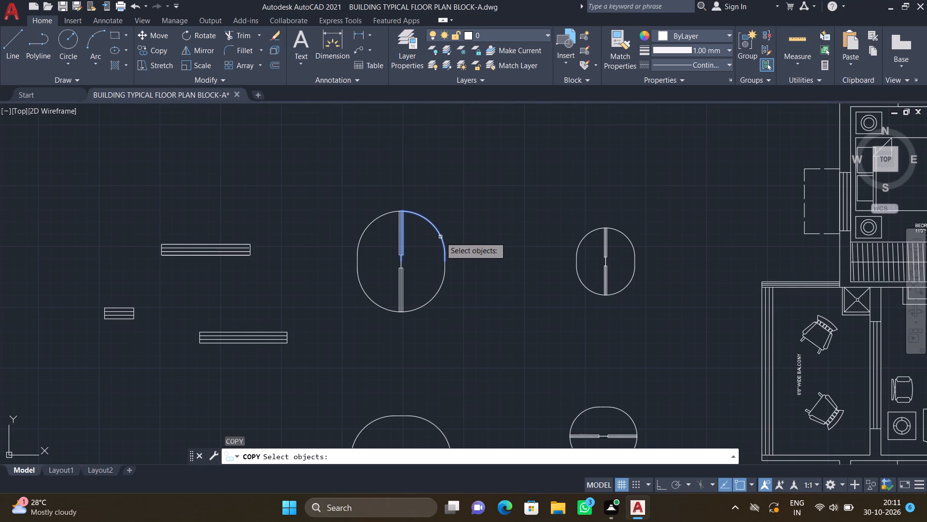
key("Return")
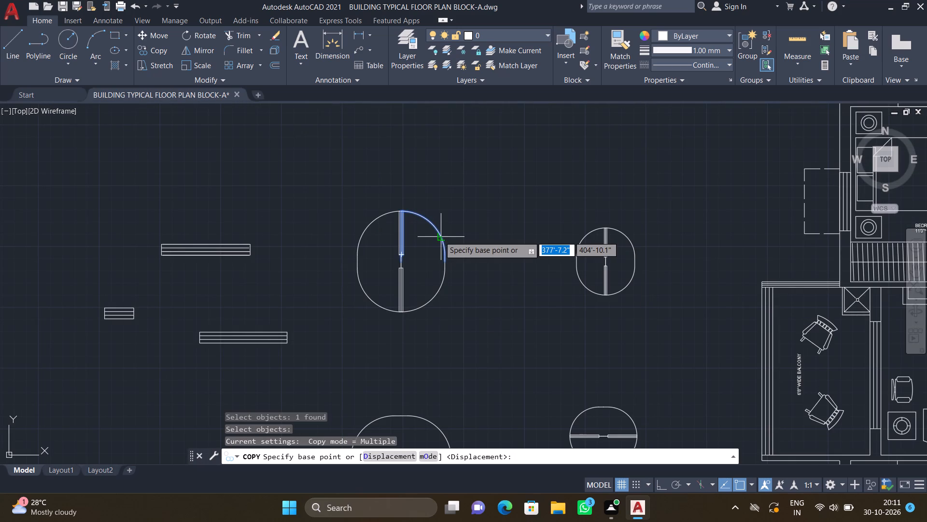
scroll(403, 264, "up", 1)
left_click(399, 256)
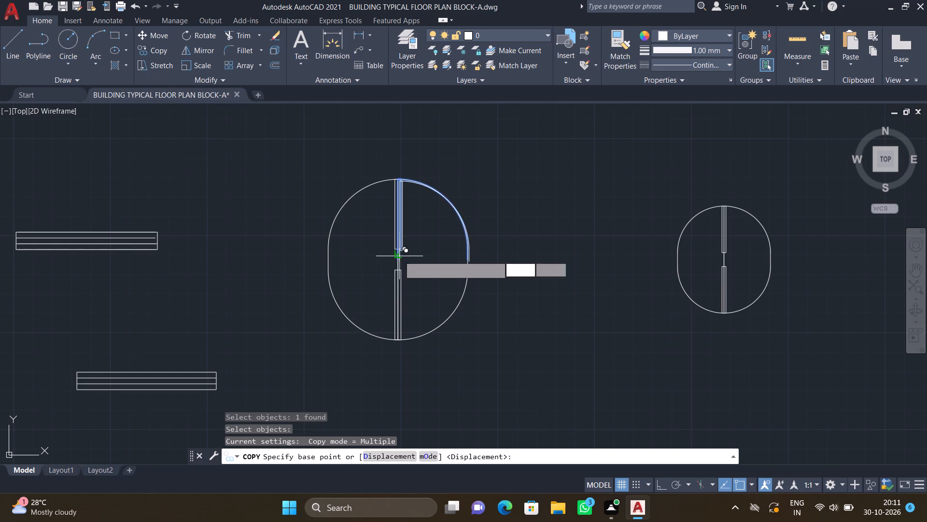
scroll(453, 322, "down", 5)
scroll(518, 381, "down", 3)
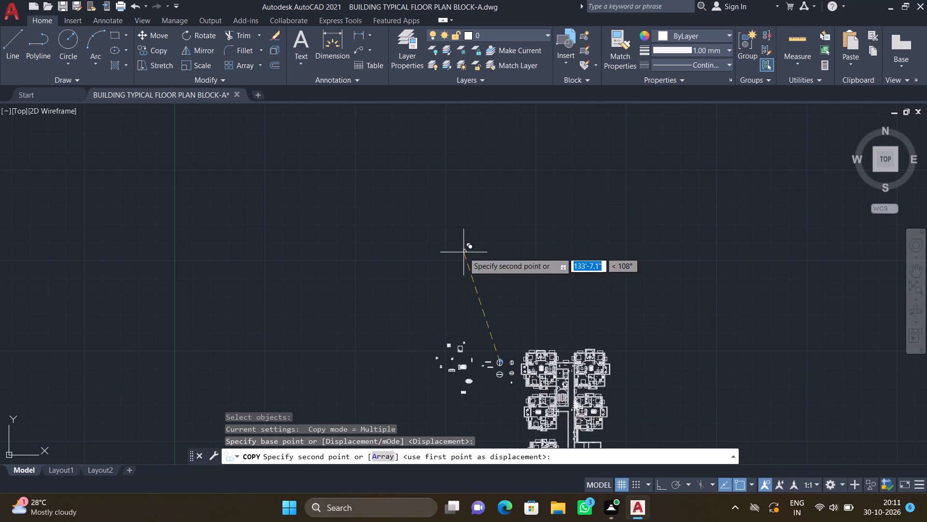
scroll(470, 256, "down", 2)
scroll(524, 347, "up", 6)
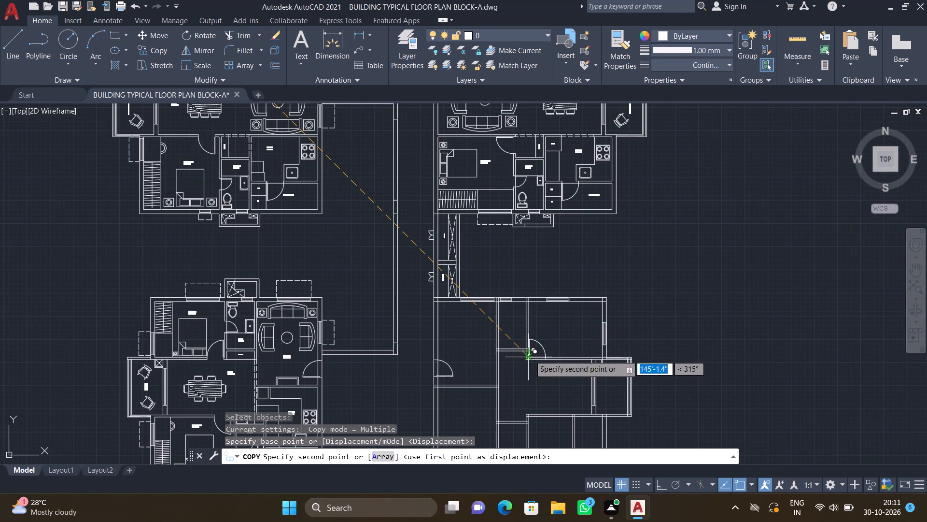
scroll(557, 345, "up", 2)
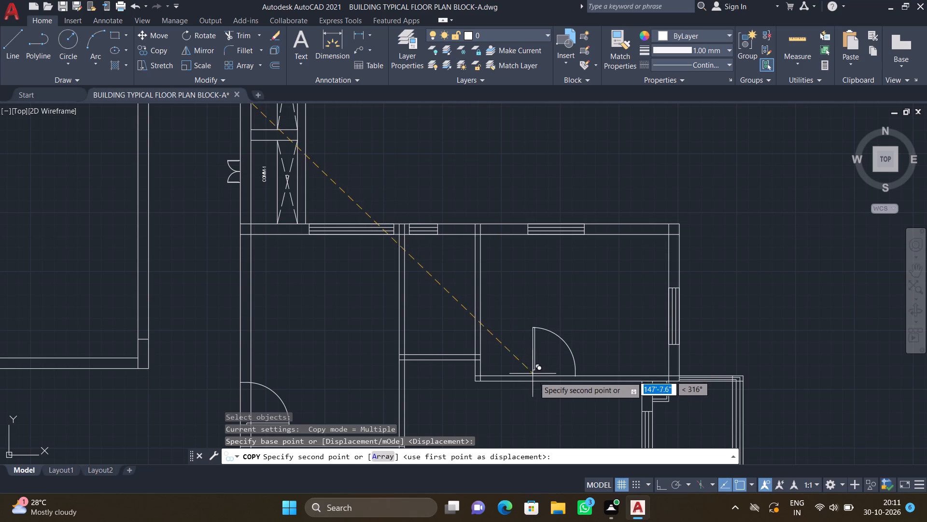
scroll(537, 382, "up", 1)
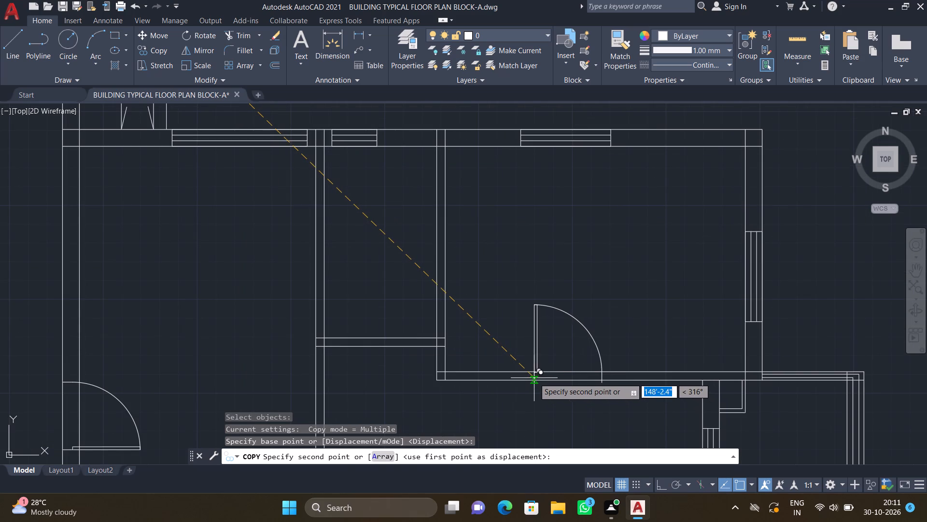
scroll(534, 378, "up", 1)
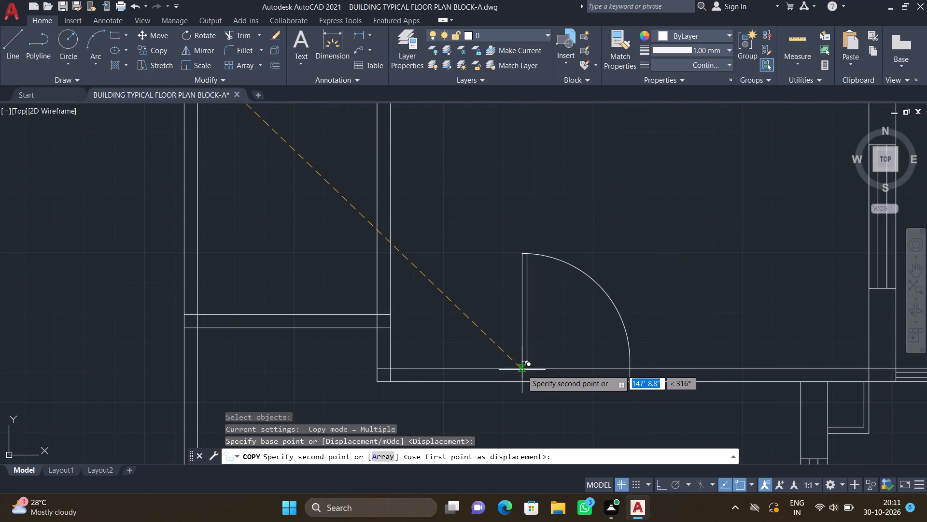
left_click(525, 372)
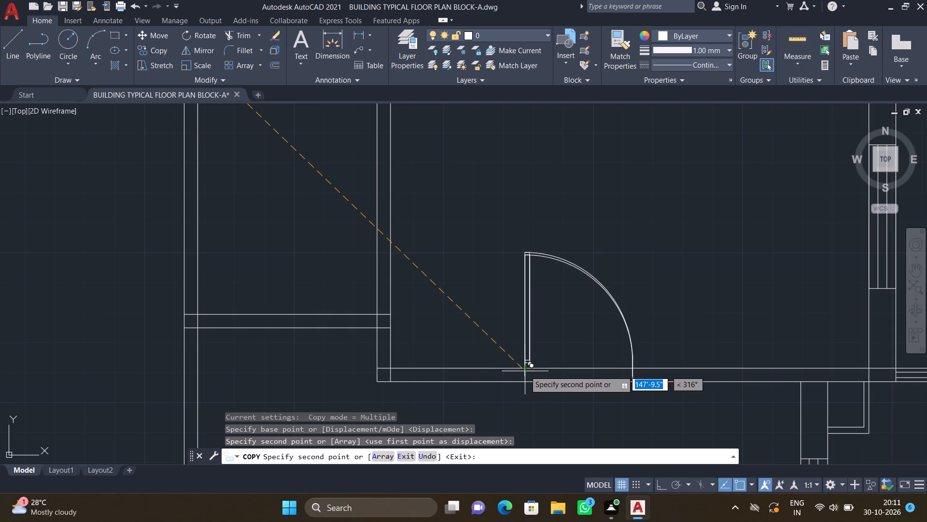
key("Return")
Move the new door in the upper-right room's bottom wall down so its hinge end meets the wall's lower line.
scroll(522, 382, "down", 1)
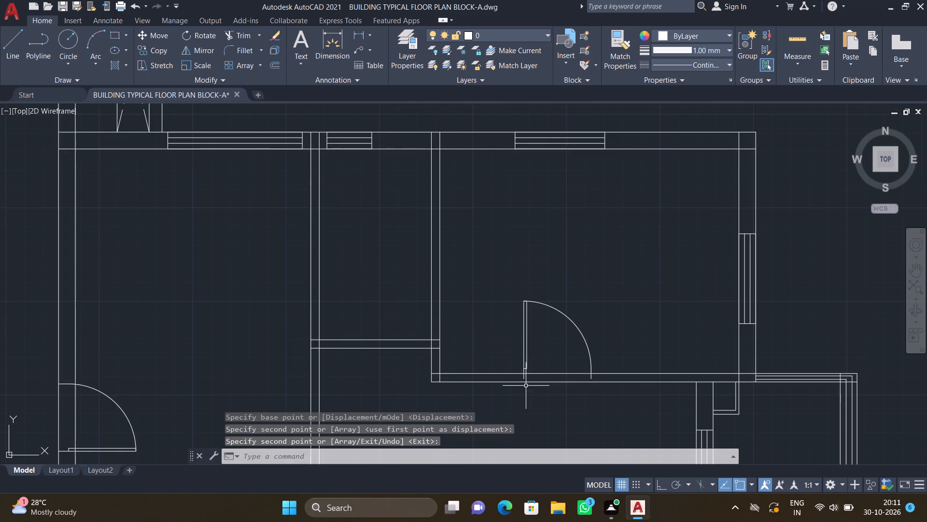
scroll(526, 385, "up", 2)
key("m")
key("Return")
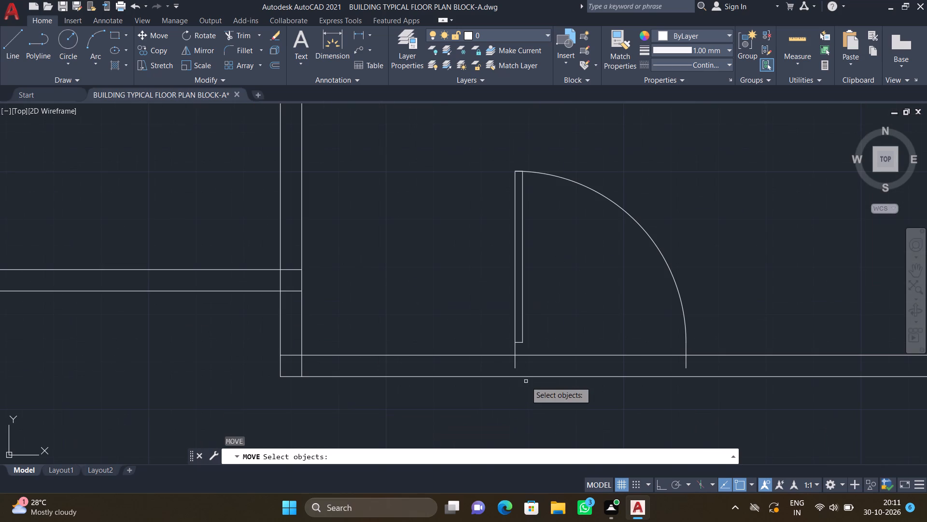
left_click(514, 367)
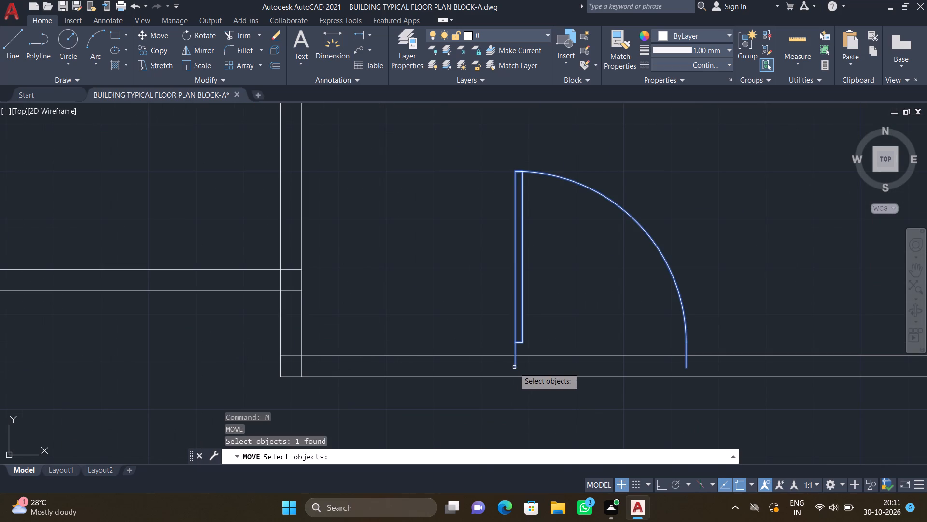
key("Return")
scroll(507, 400, "up", 2)
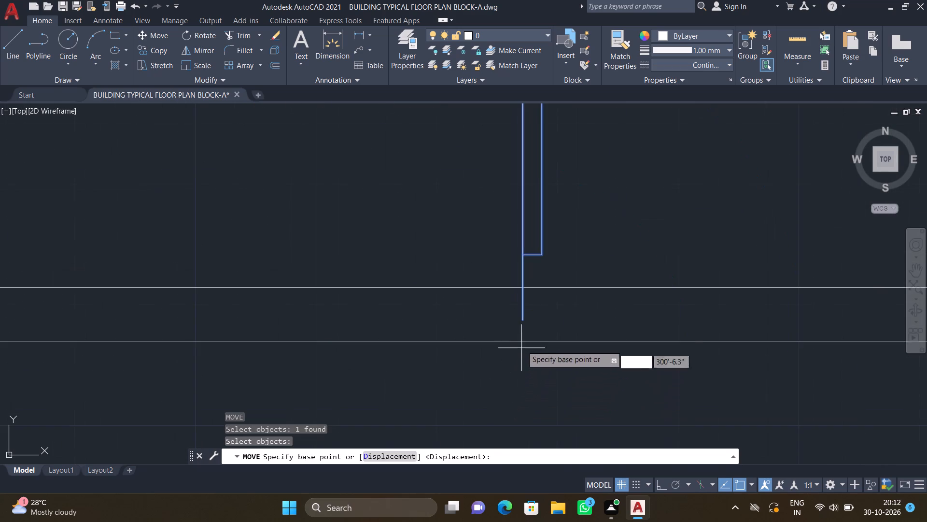
left_click_drag(522, 320, 523, 325)
left_click(523, 342)
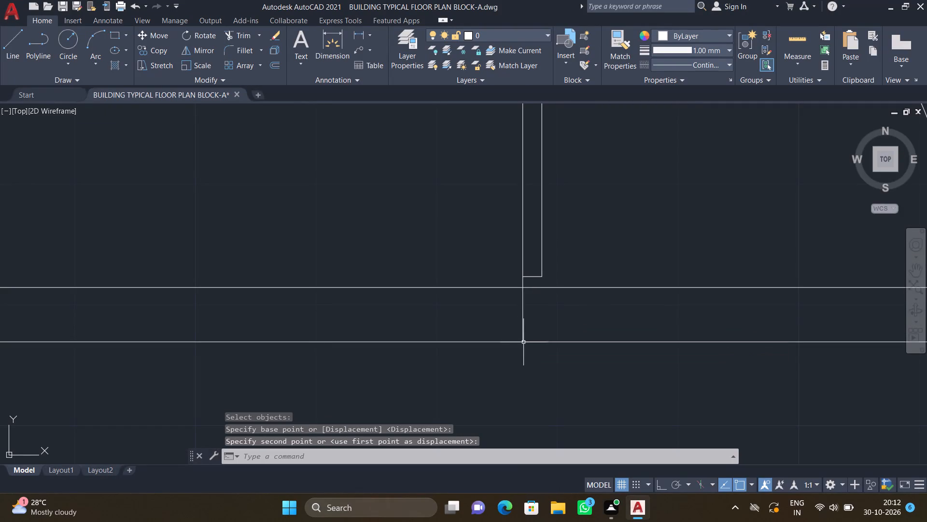
Copy the upper-left door of the small horizontal-leaf door symbol by its hinge end into the partition between the small top-middle room and upper-right room.
scroll(467, 382, "down", 7)
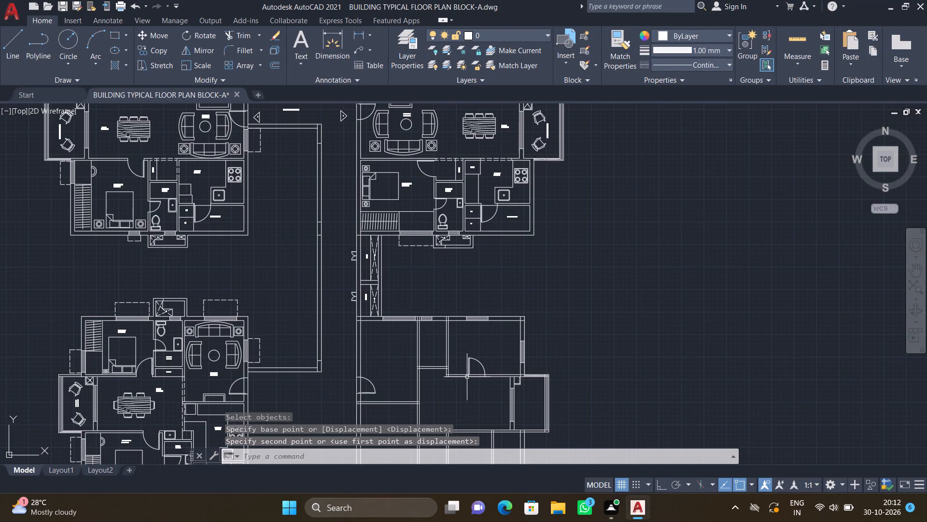
scroll(463, 381, "down", 3)
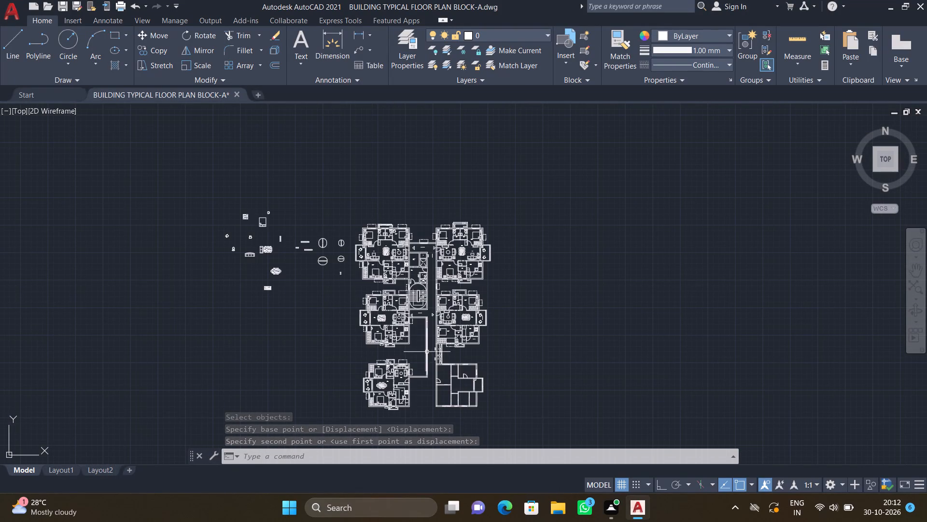
scroll(335, 257, "up", 3)
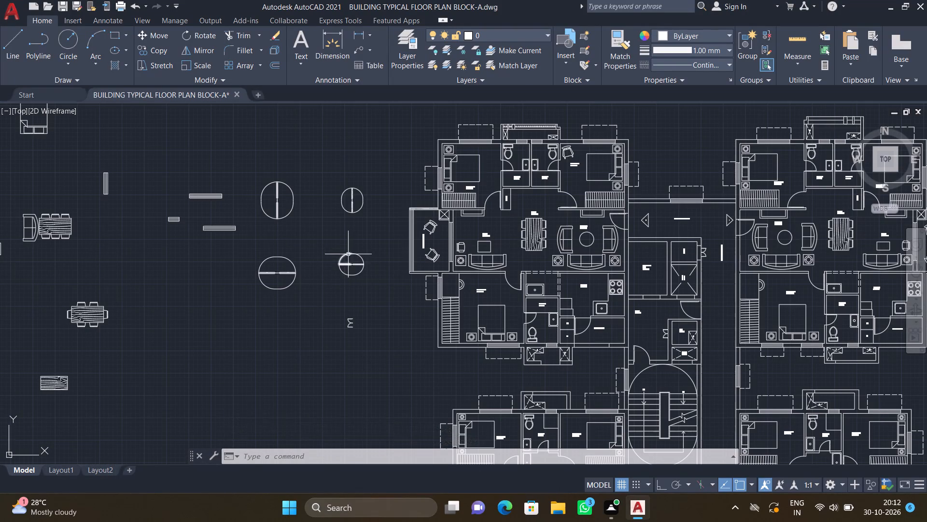
scroll(345, 253, "up", 2)
type("CO")
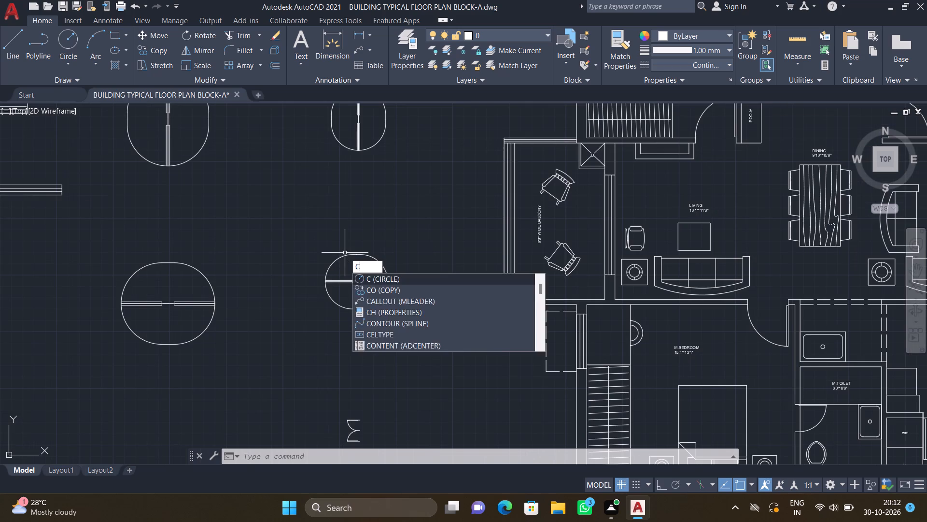
key("Return")
left_click(339, 259)
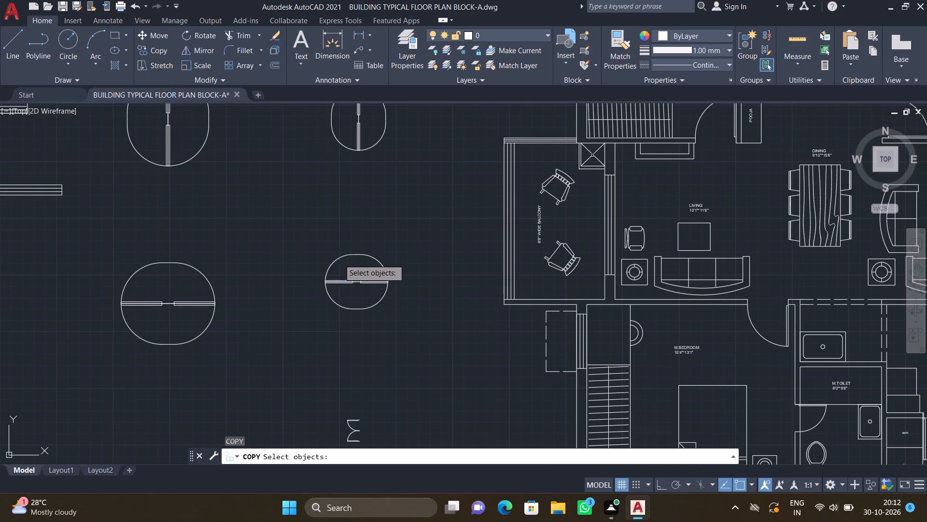
key("Return")
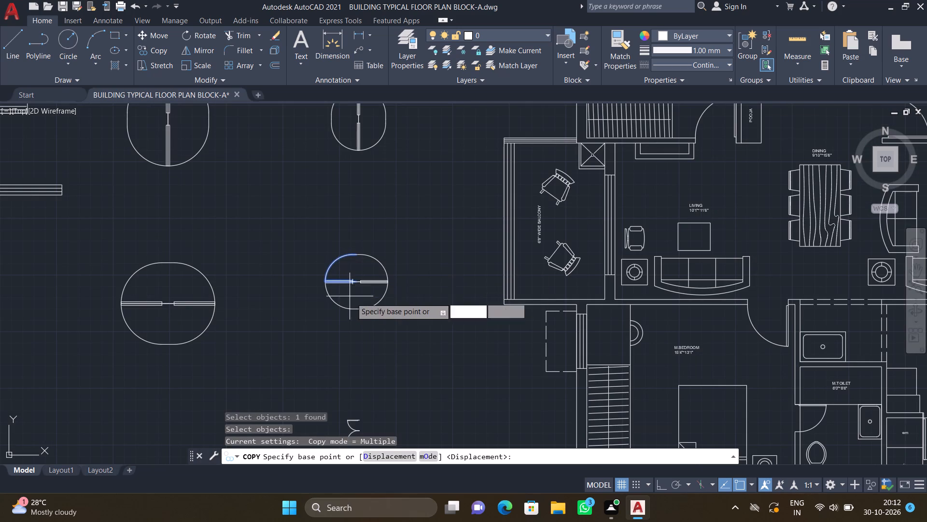
scroll(353, 282, "up", 2)
left_click_drag(353, 279, 356, 283)
scroll(415, 317, "down", 2)
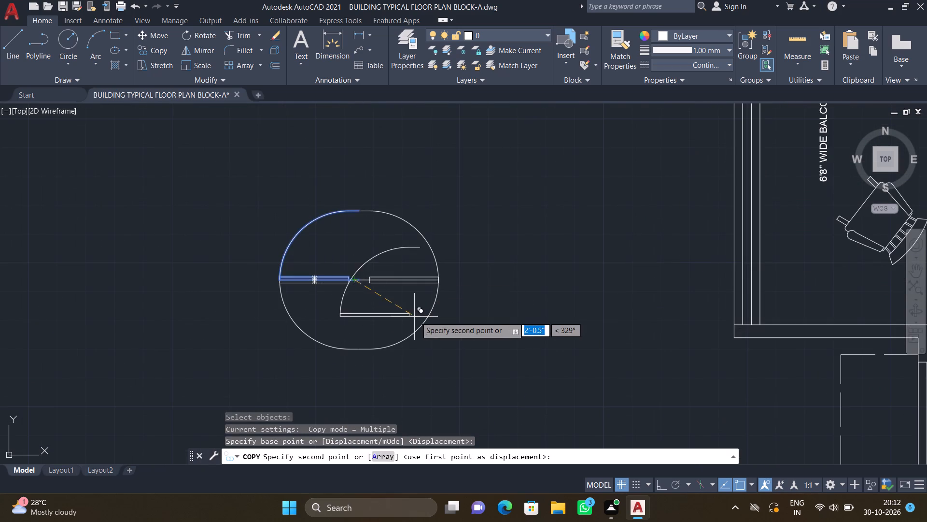
scroll(416, 317, "down", 2)
scroll(493, 334, "down", 2)
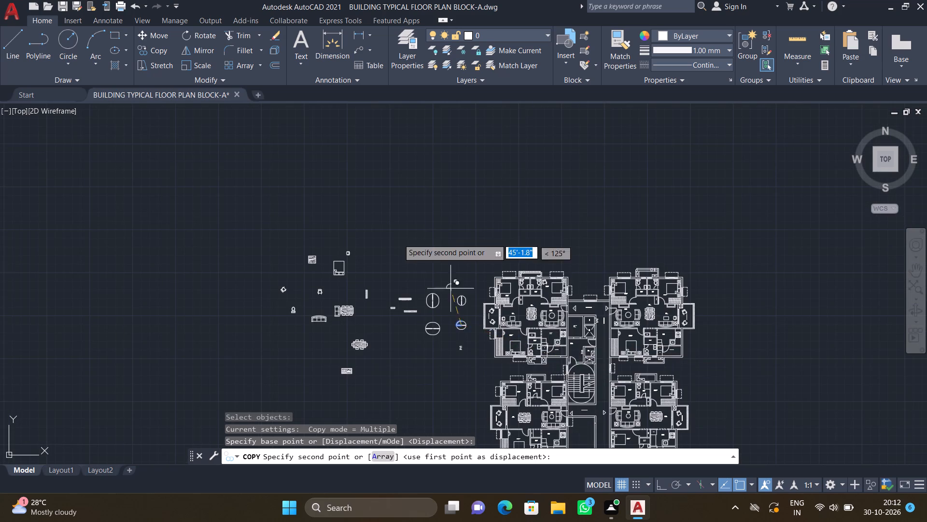
scroll(443, 274, "down", 2)
scroll(532, 386, "up", 2)
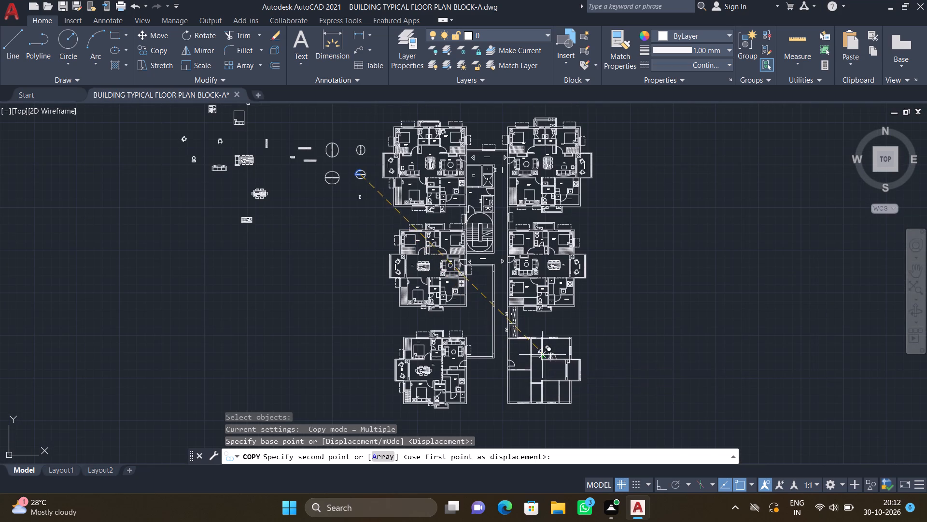
scroll(541, 356, "up", 3)
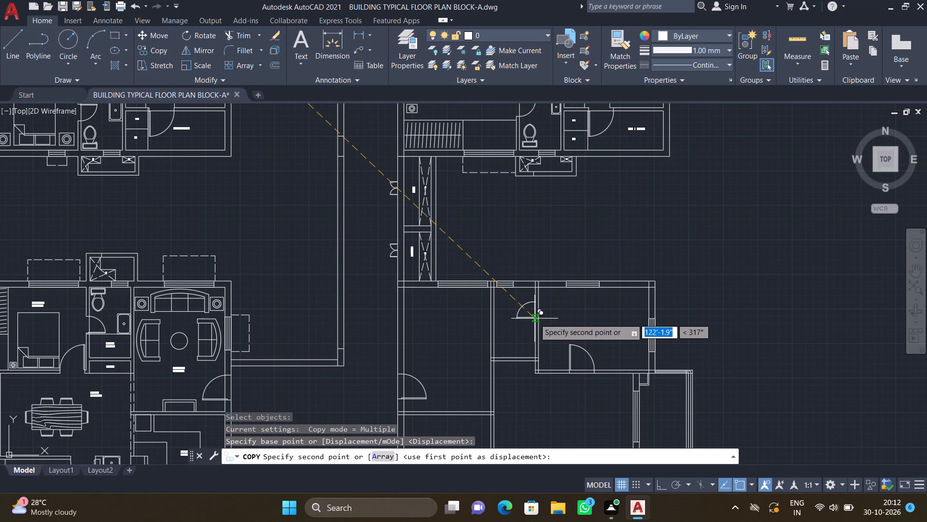
scroll(534, 319, "up", 1)
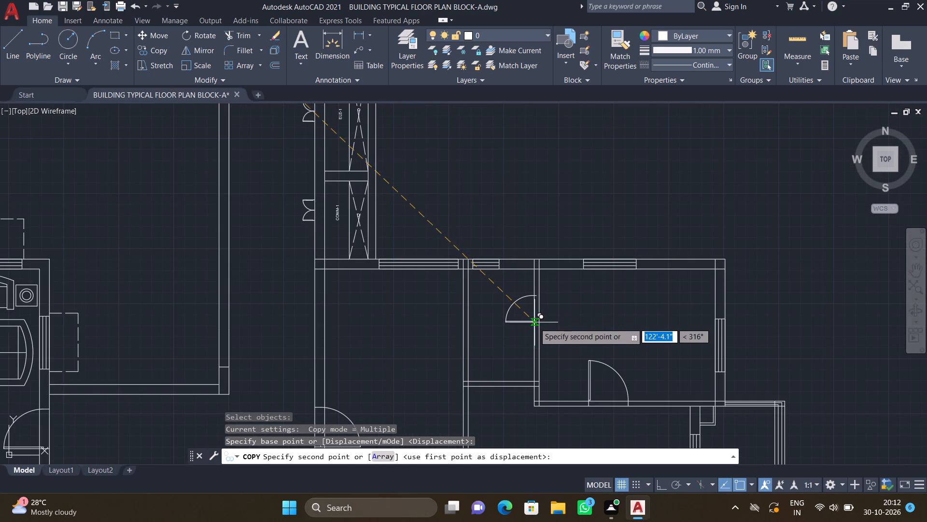
scroll(539, 326, "up", 1)
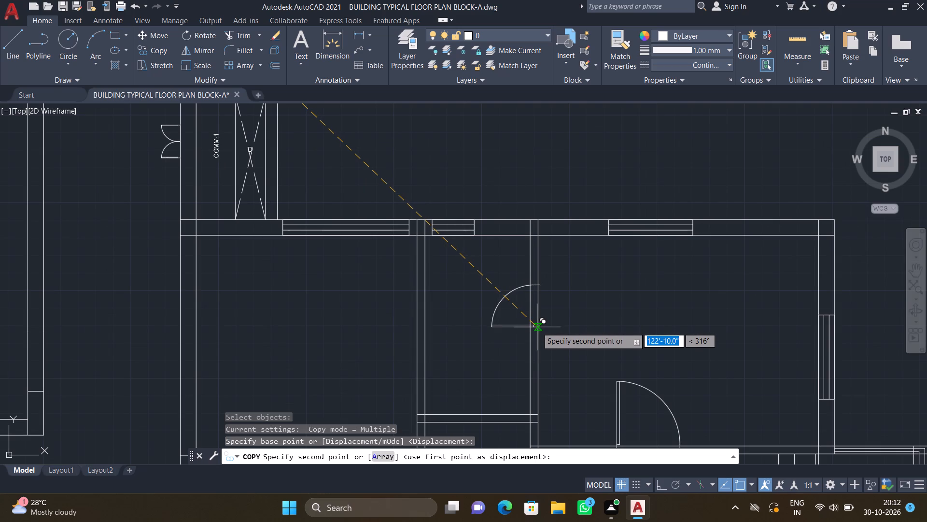
left_click(535, 326)
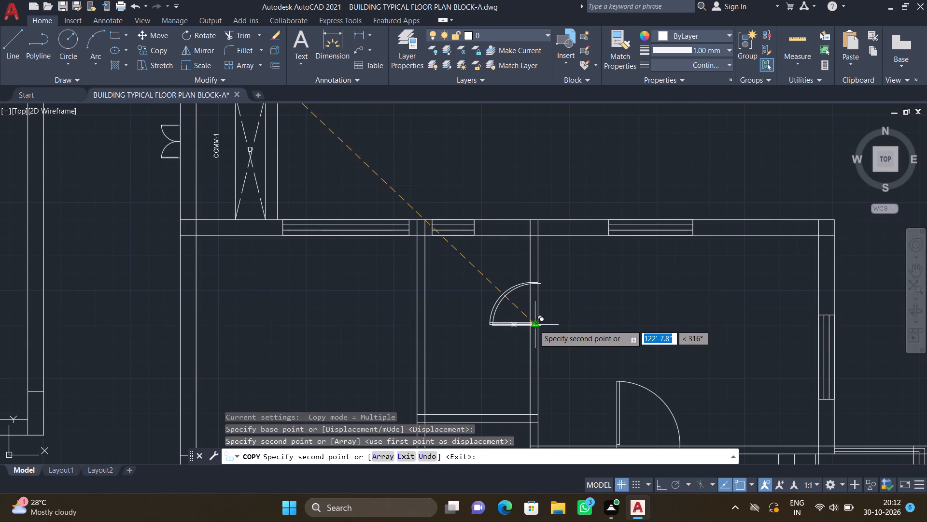
key("Return")
Move the small door left so its hinge end is flush with the right-hand line of that partition.
scroll(541, 336, "up", 2)
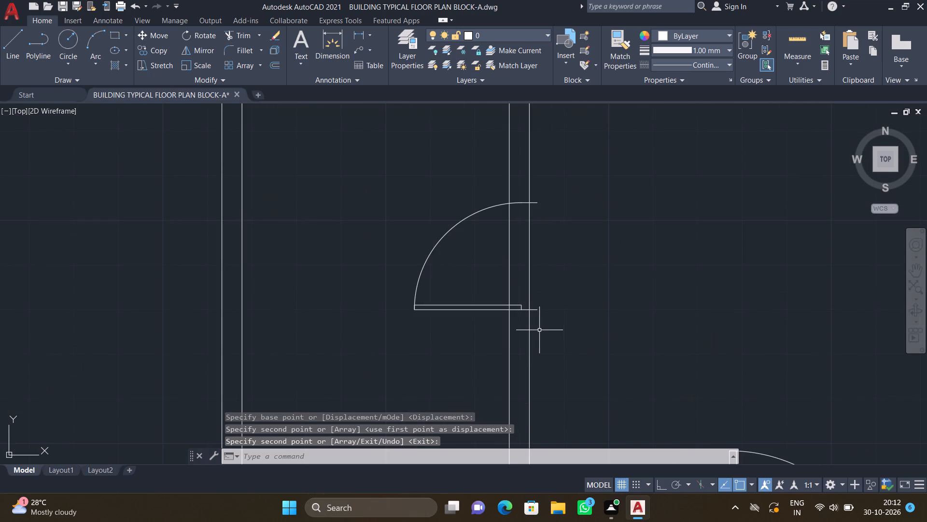
key("m")
key("Return")
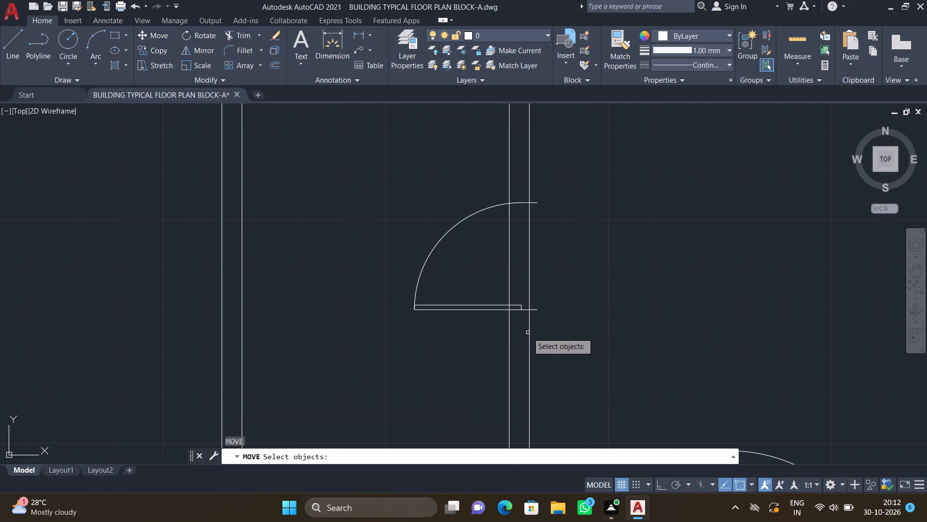
left_click(538, 309)
key("Return")
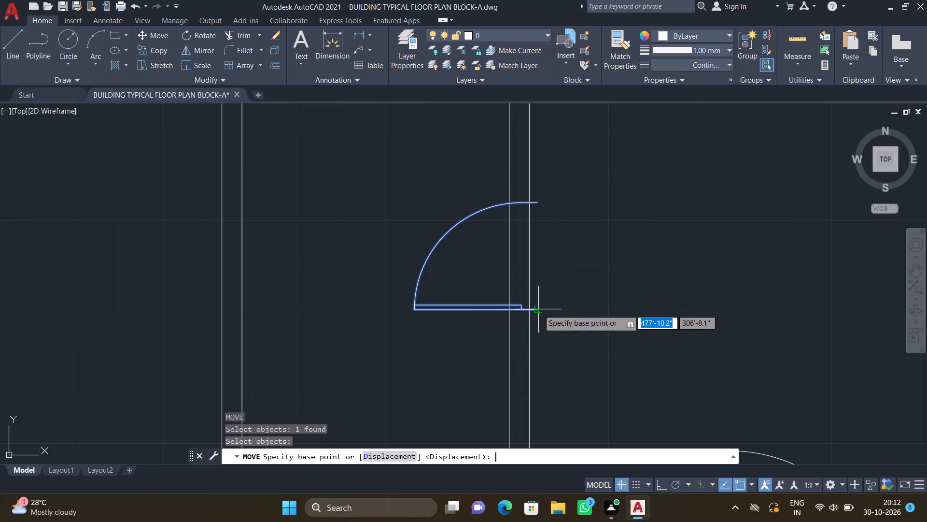
scroll(537, 311, "up", 2)
left_click(535, 311)
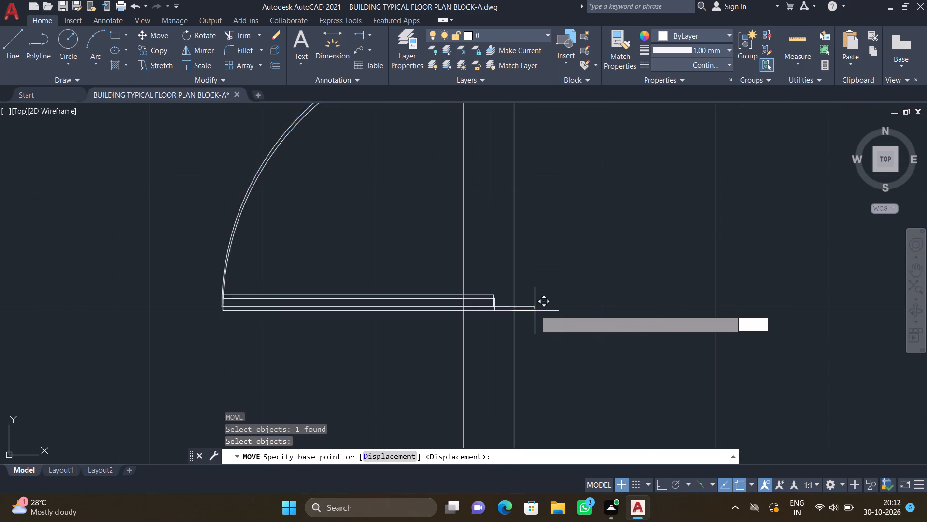
left_click(510, 311)
Draw the left and top edges of a projection above the small top-middle room, about 3'-1" high and 5'-9" wide, with Ortho on.
scroll(430, 320, "down", 5)
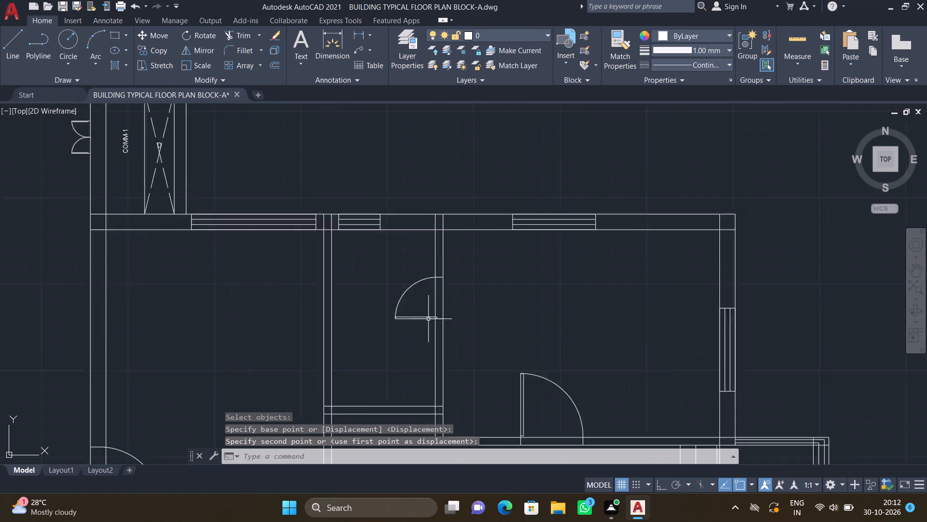
scroll(401, 273, "down", 1)
scroll(380, 323, "down", 3)
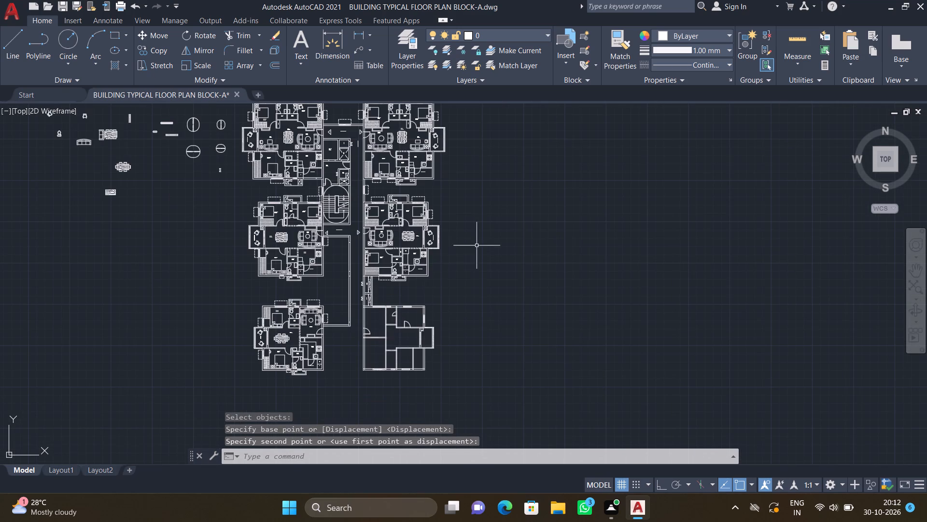
scroll(370, 348, "up", 2)
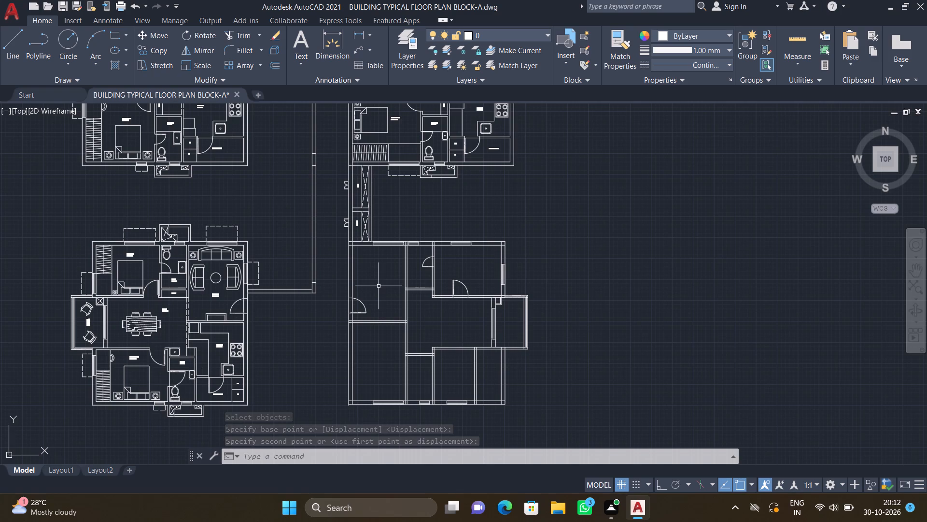
key("l")
key("Return")
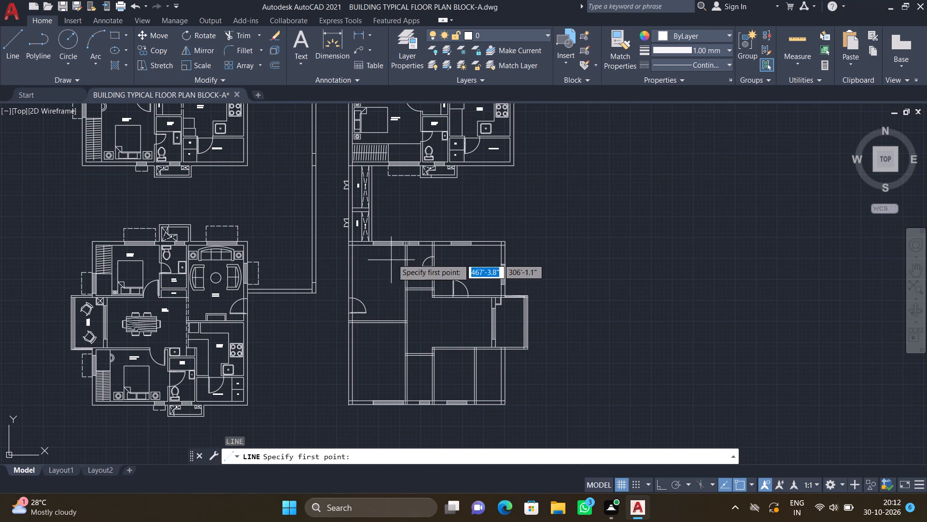
scroll(413, 243, "up", 3)
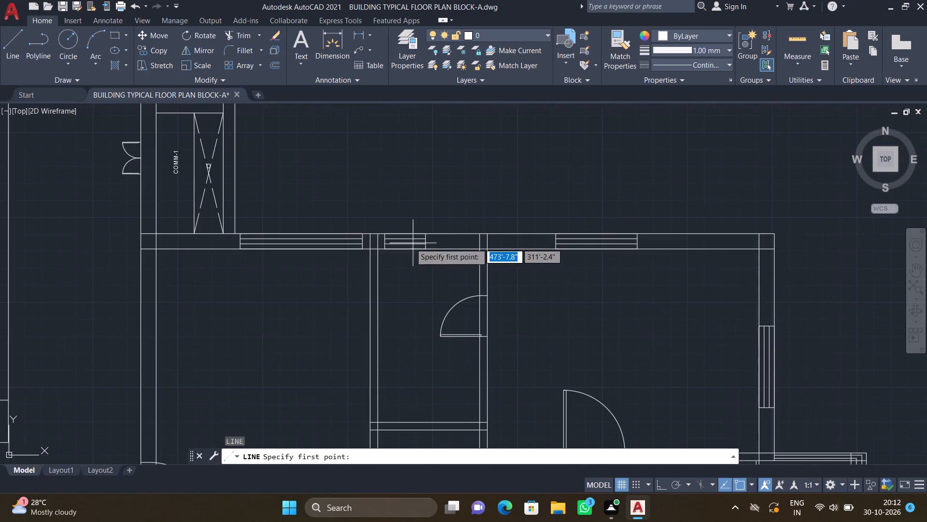
scroll(368, 234, "up", 2)
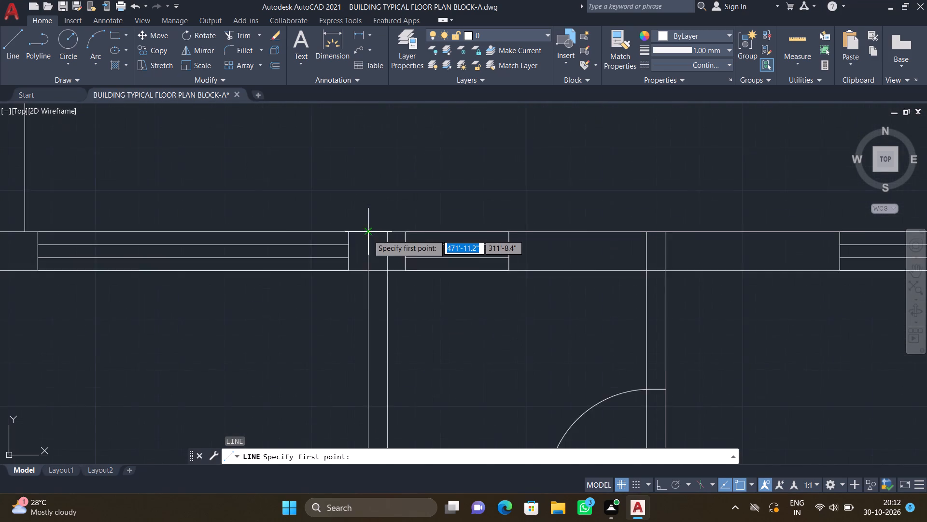
scroll(368, 234, "up", 1)
left_click(367, 230)
scroll(373, 181, "down", 3)
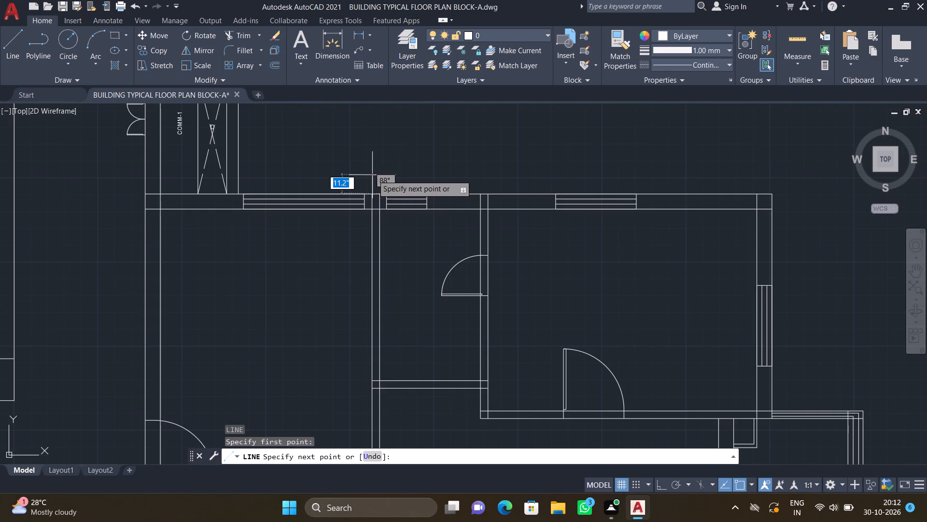
key("F8")
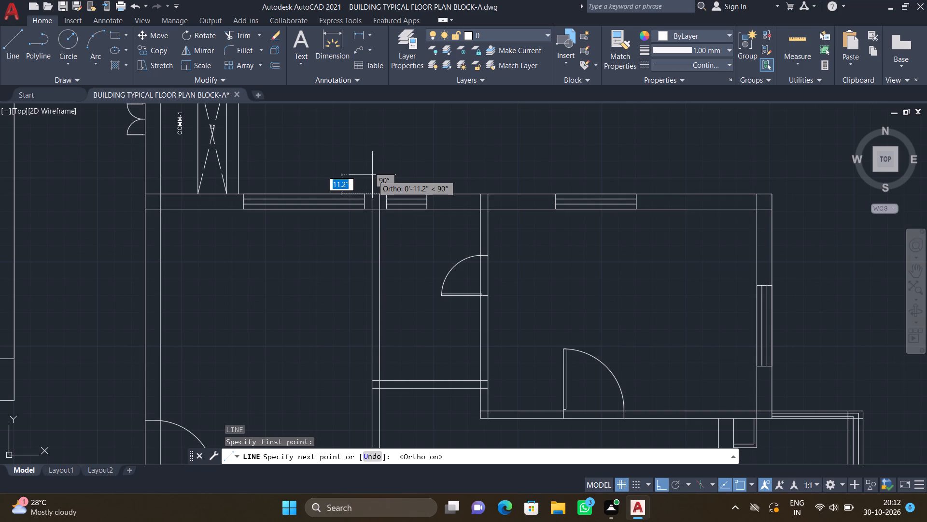
scroll(371, 179, "down", 2)
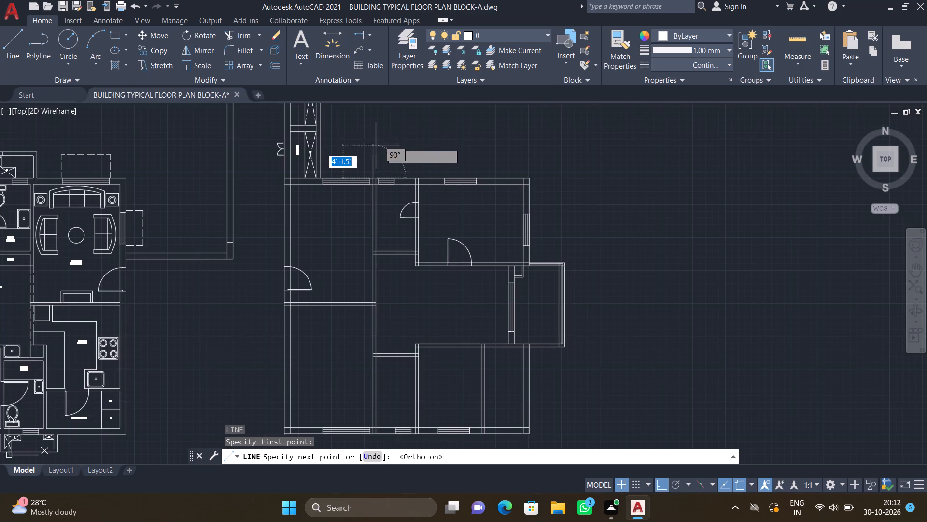
scroll(365, 155, "up", 3)
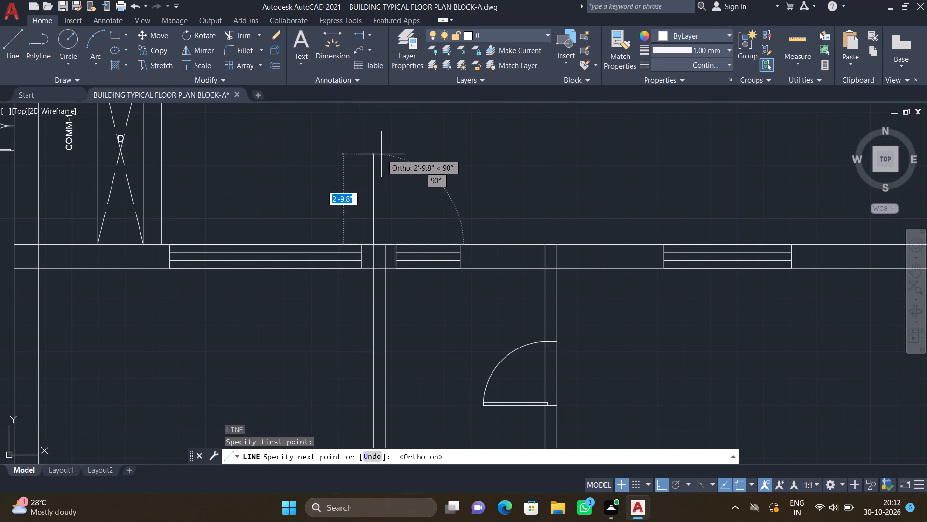
left_click_drag(379, 146, 397, 156)
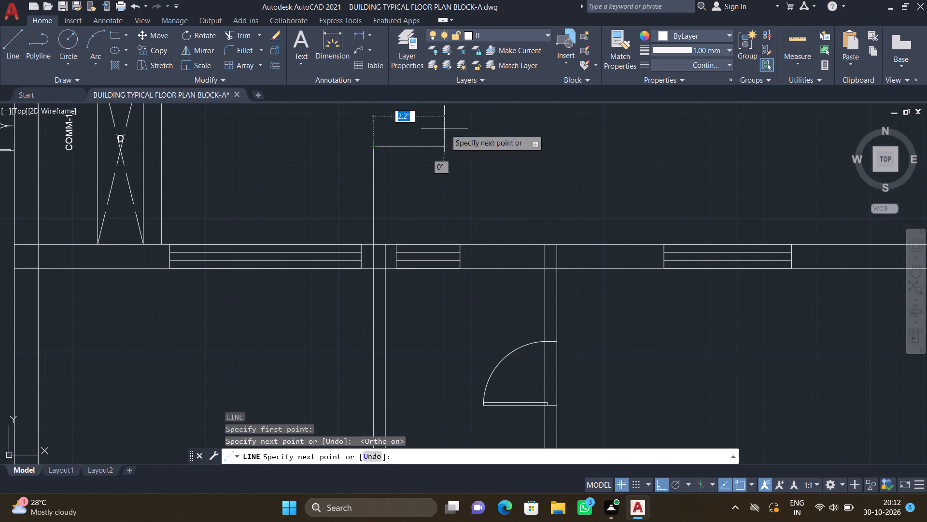
scroll(534, 169, "up", 2)
scroll(540, 169, "down", 2)
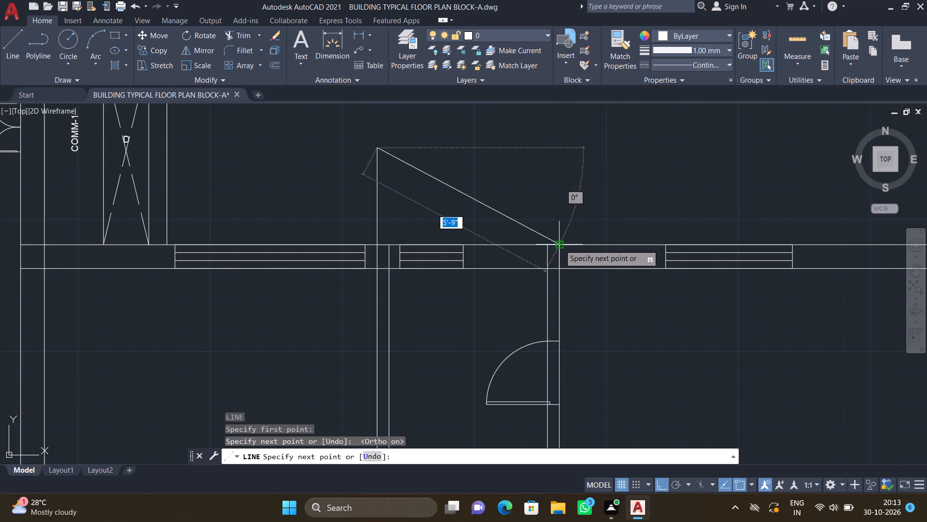
left_click(559, 146)
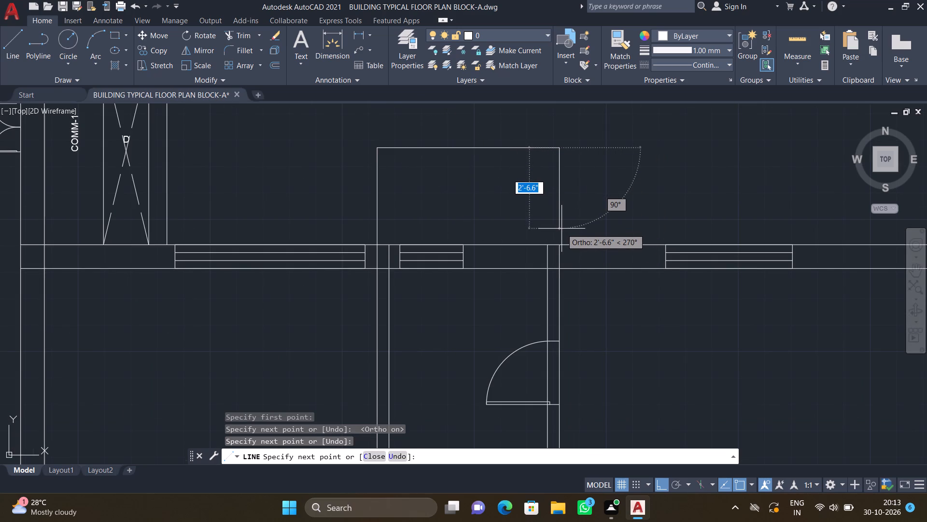
key("Escape")
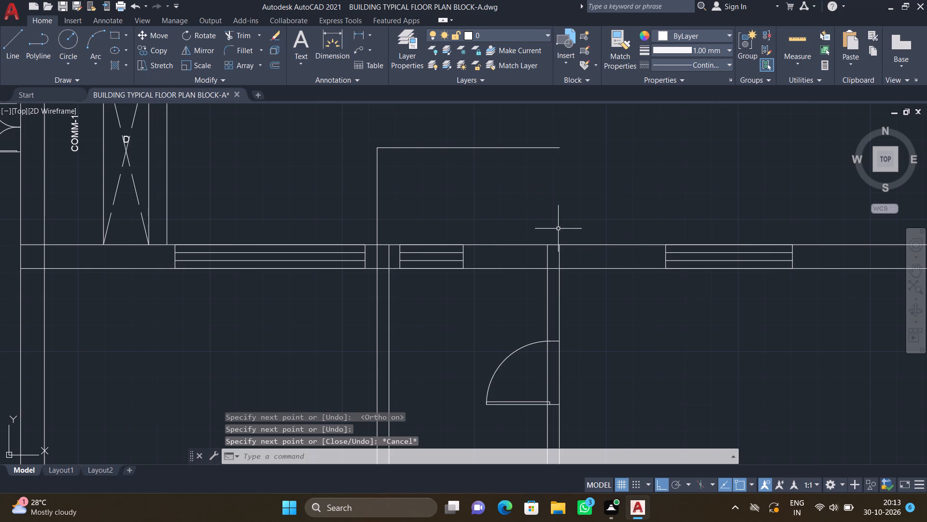
Extend the projection's top edge about 6.5" to the right and draw its right side down to the outer wall line.
key("l")
key("Return")
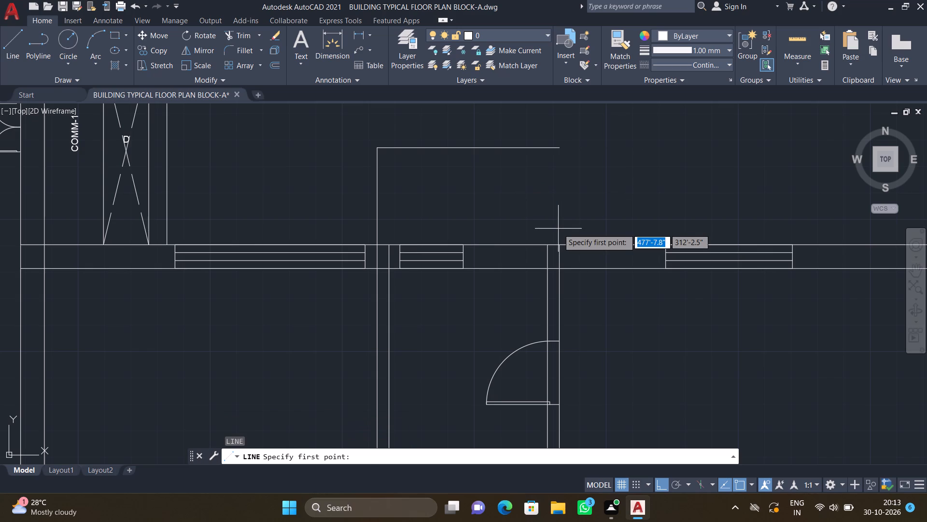
scroll(555, 153, "up", 1)
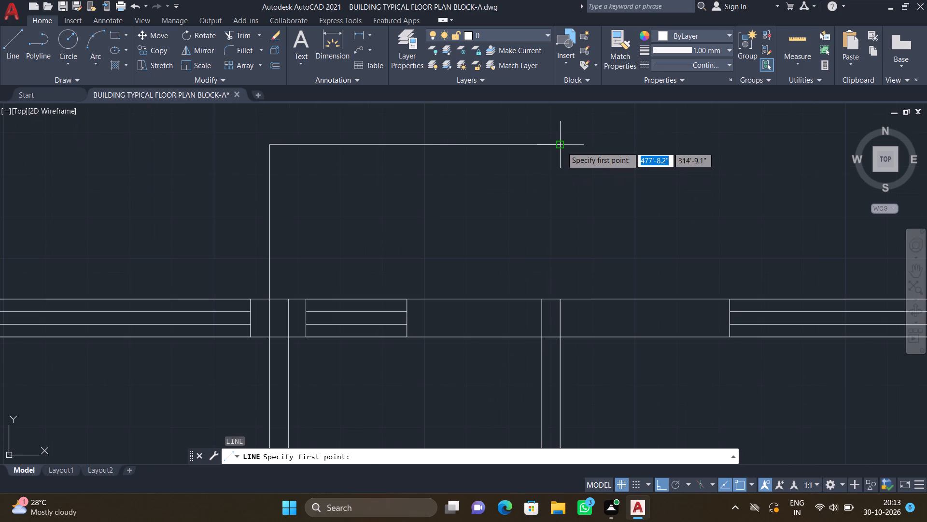
left_click(561, 145)
scroll(590, 149, "up", 1)
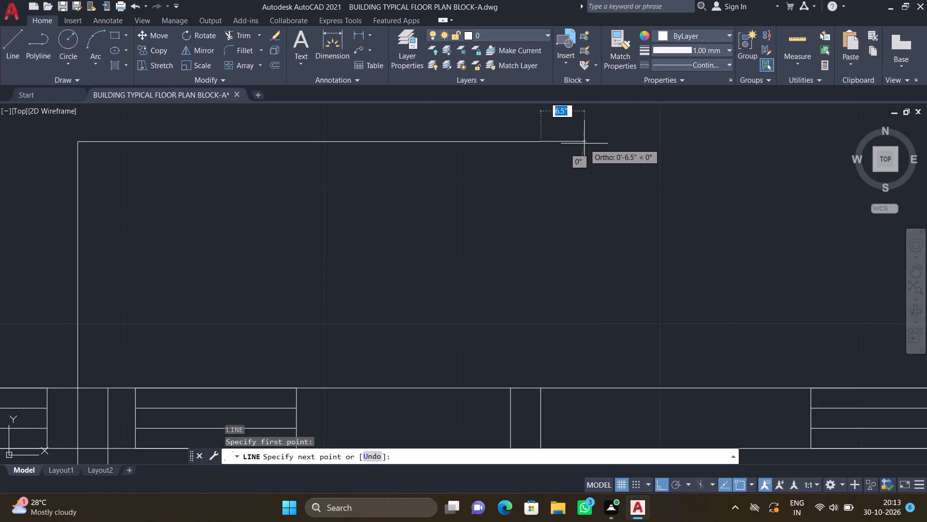
left_click(584, 143)
scroll(579, 327, "down", 1)
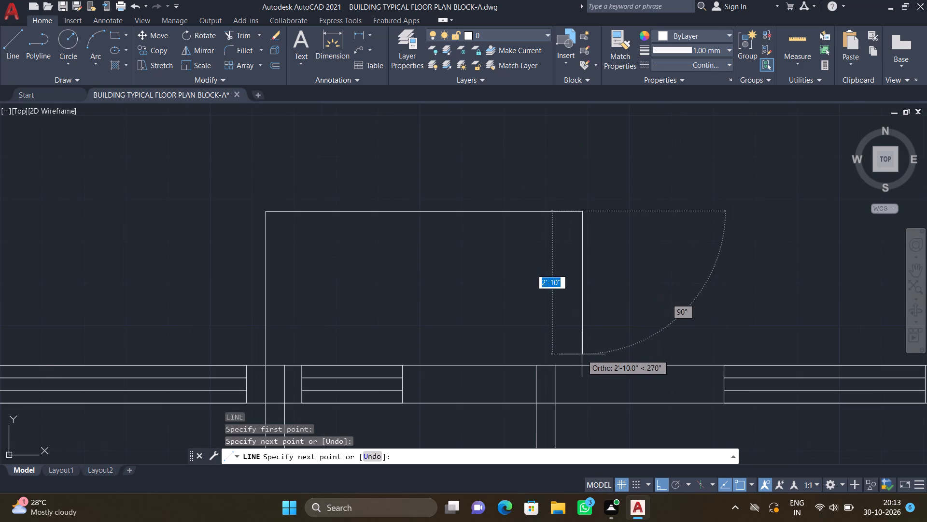
scroll(582, 354, "up", 1)
left_click(578, 372)
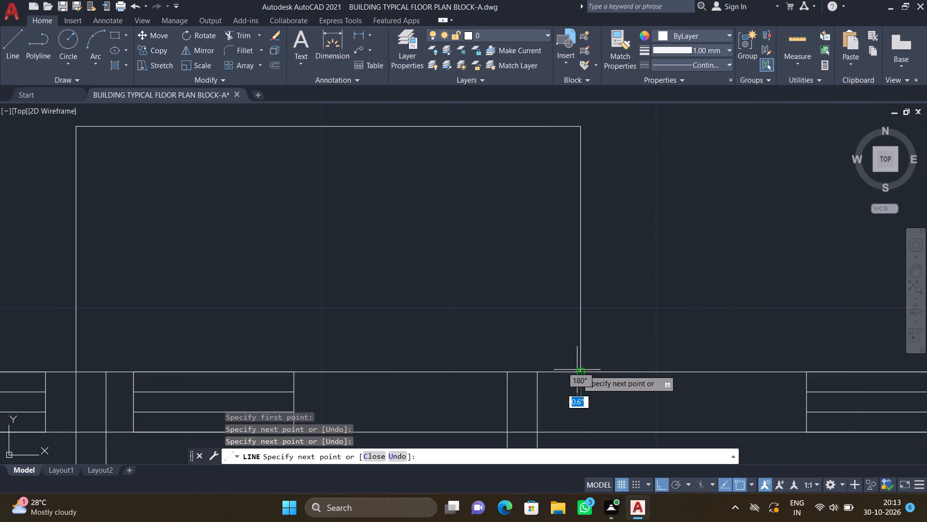
key("Return")
Draw the projection's inner outline from the wall line, about 2'-7" high and 5'-4" wide, ending back on the wall line.
scroll(564, 363, "down", 2)
scroll(401, 331, "up", 1)
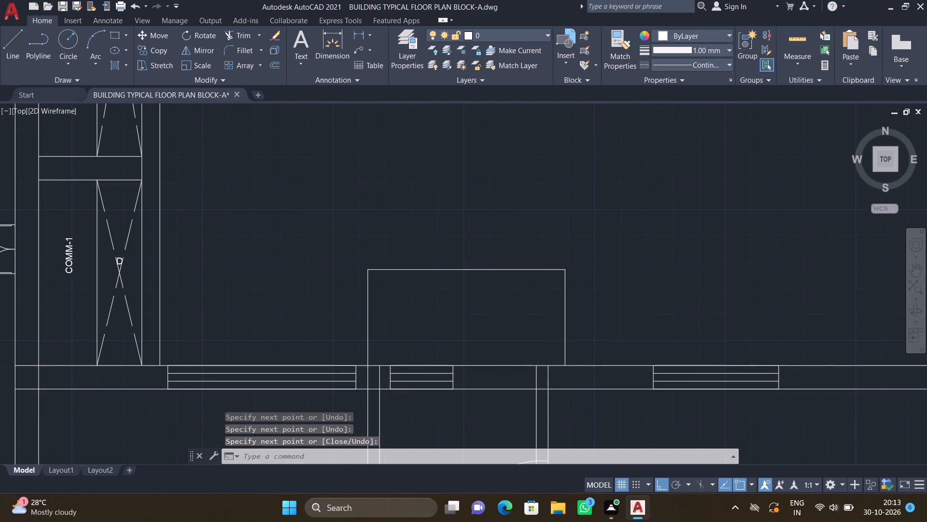
key("l")
key("Return")
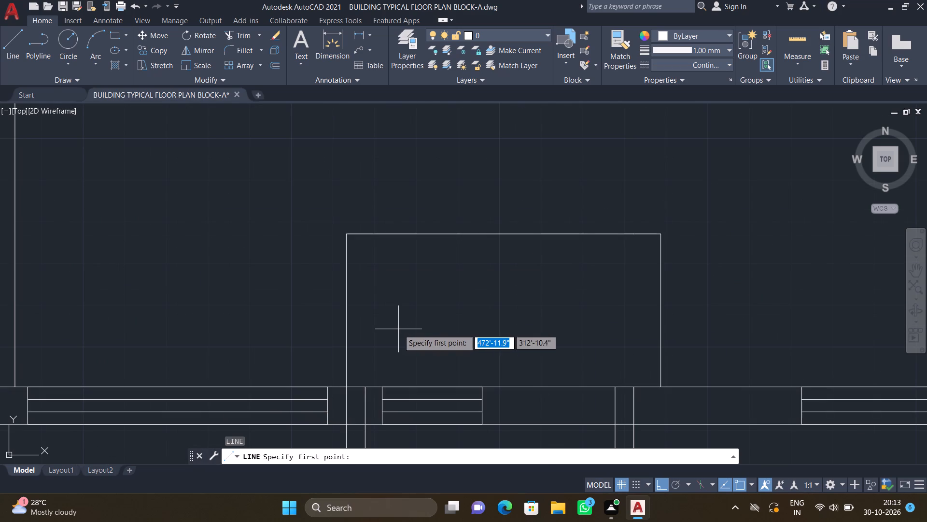
scroll(368, 389, "up", 2)
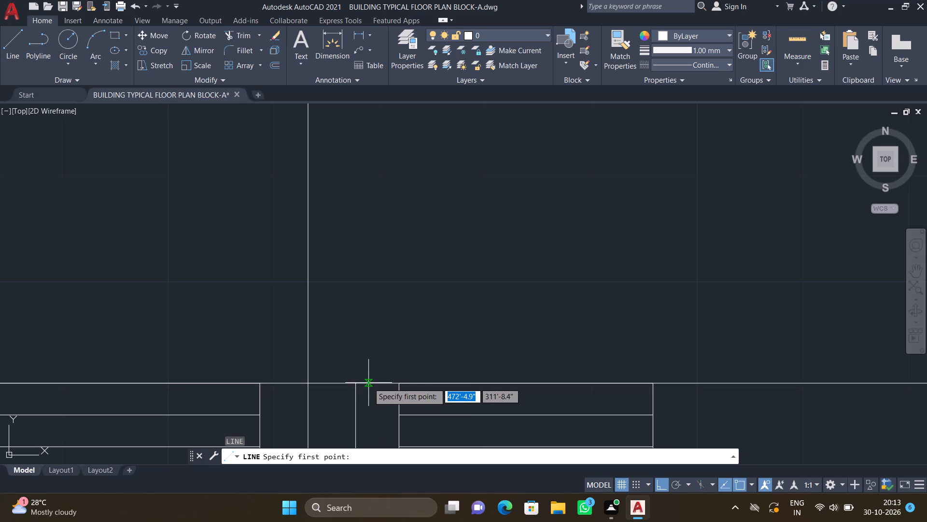
left_click(368, 383)
scroll(375, 324, "down", 3)
scroll(382, 249, "up", 2)
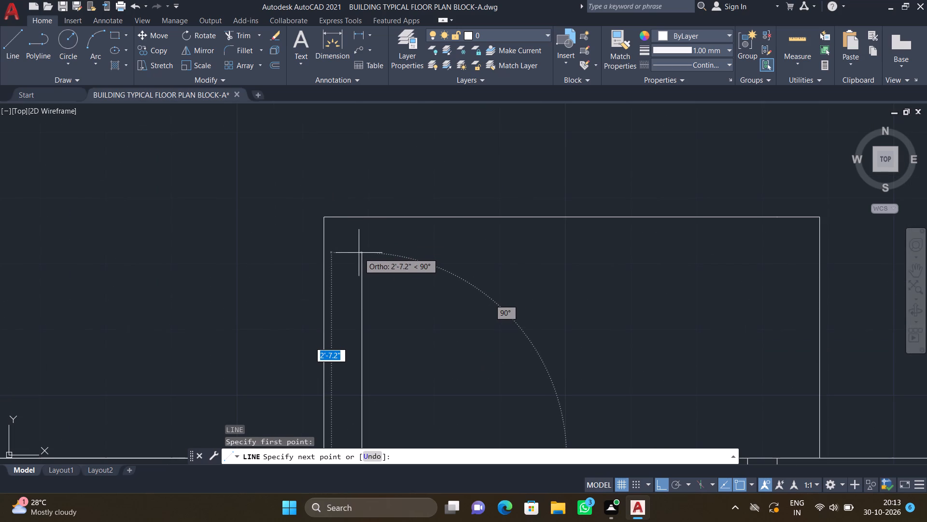
left_click_drag(359, 253, 367, 252)
scroll(442, 268, "down", 2)
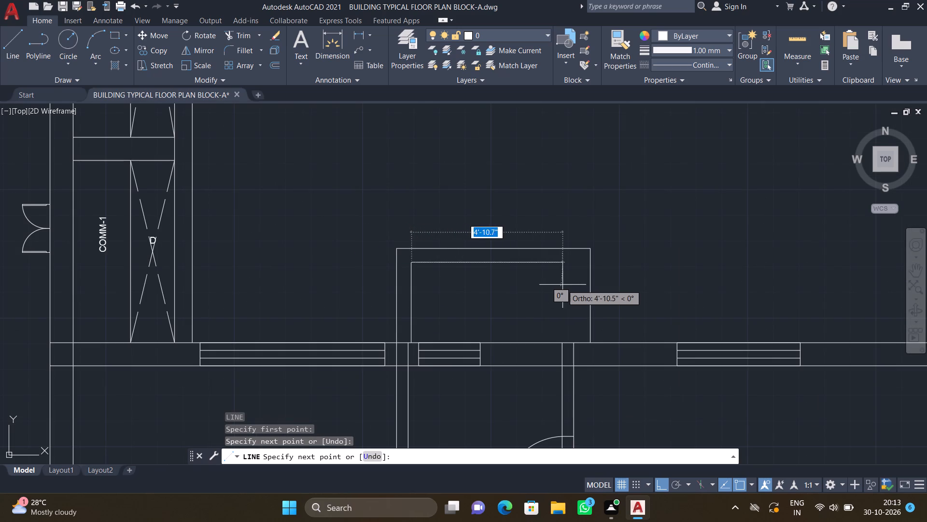
scroll(566, 287, "up", 2)
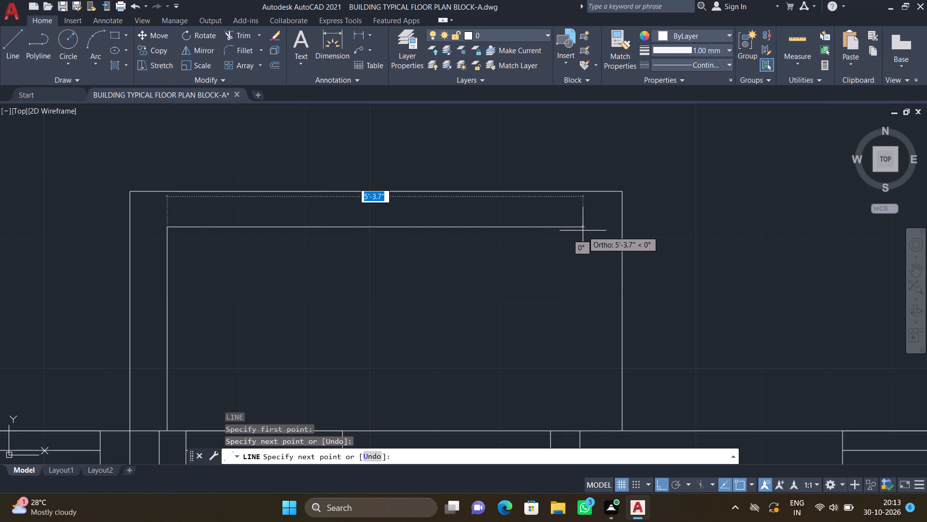
left_click(582, 230)
scroll(582, 274, "down", 3)
scroll(578, 327, "up", 2)
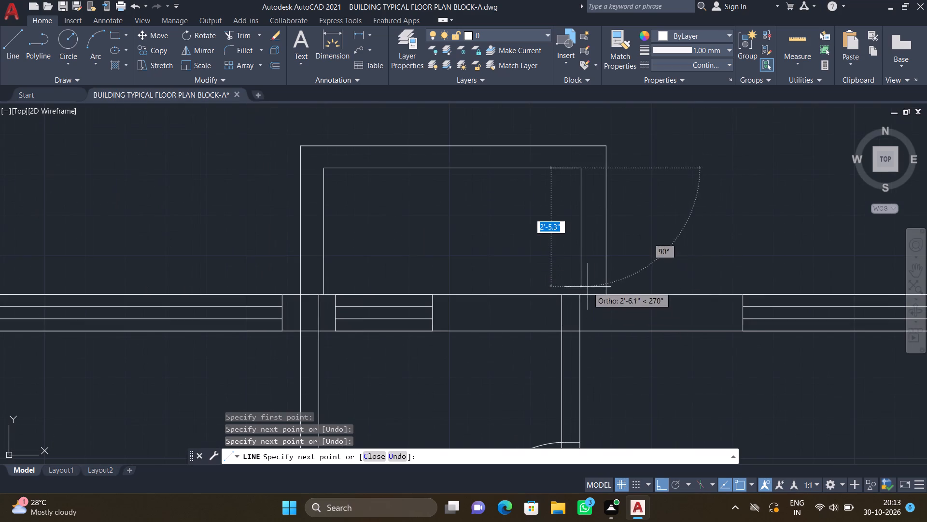
scroll(580, 290, "up", 5)
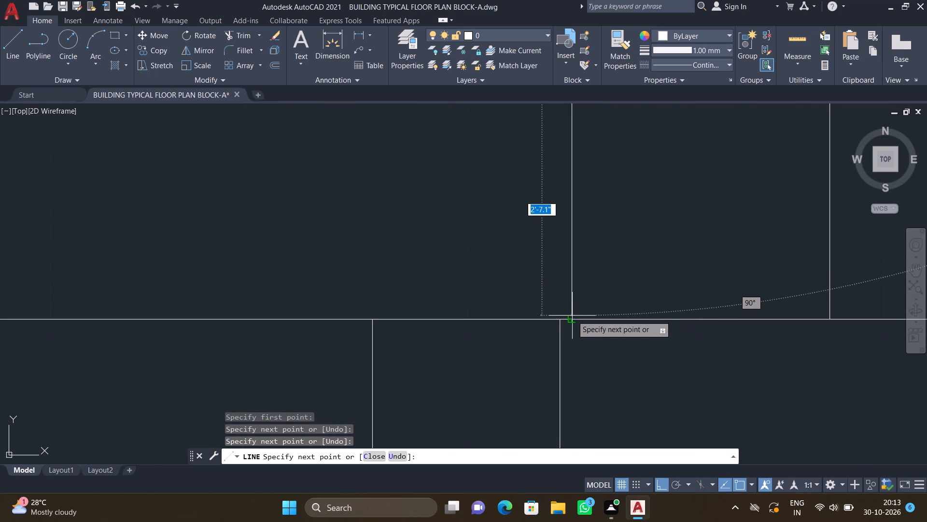
left_click(571, 319)
key("Return")
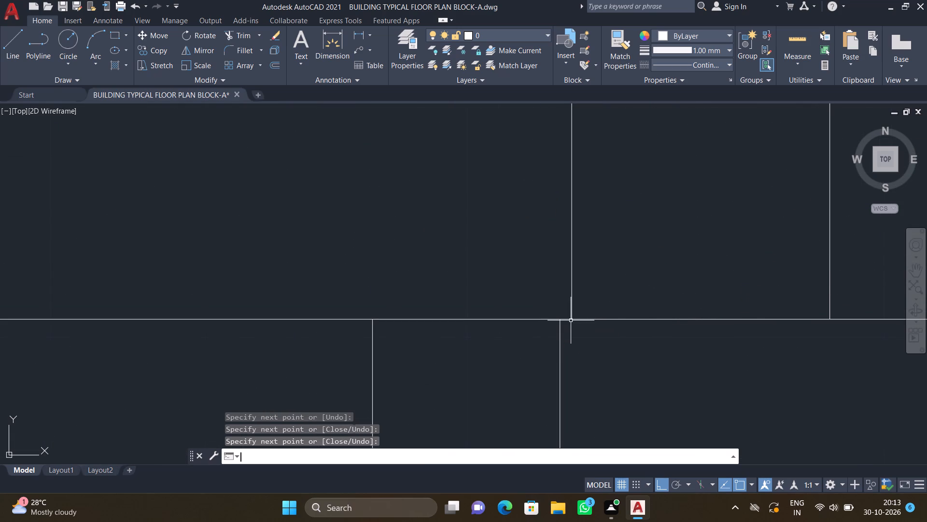
Draw a vertical line about 5.5" long joining the projection's outer and inner top edges toward their right end.
scroll(568, 321, "down", 4)
scroll(516, 290, "down", 3)
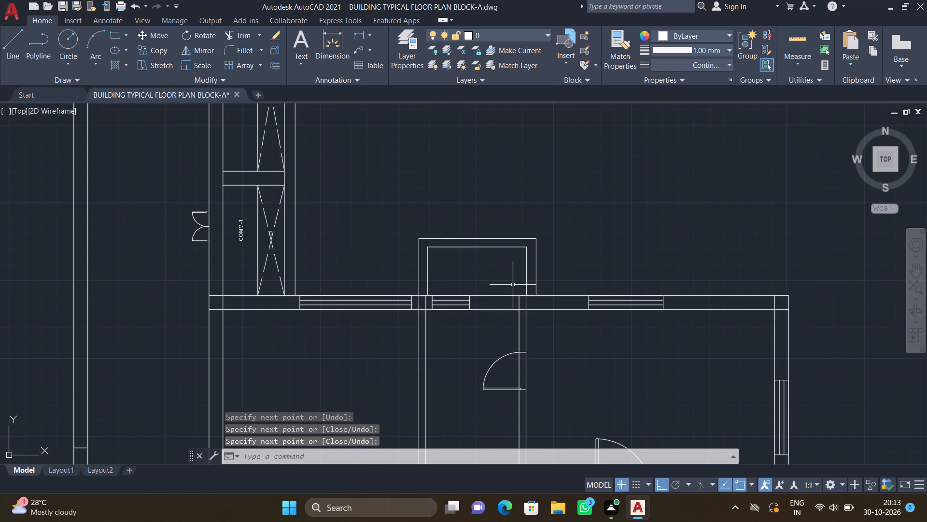
scroll(453, 278, "up", 3)
key("l")
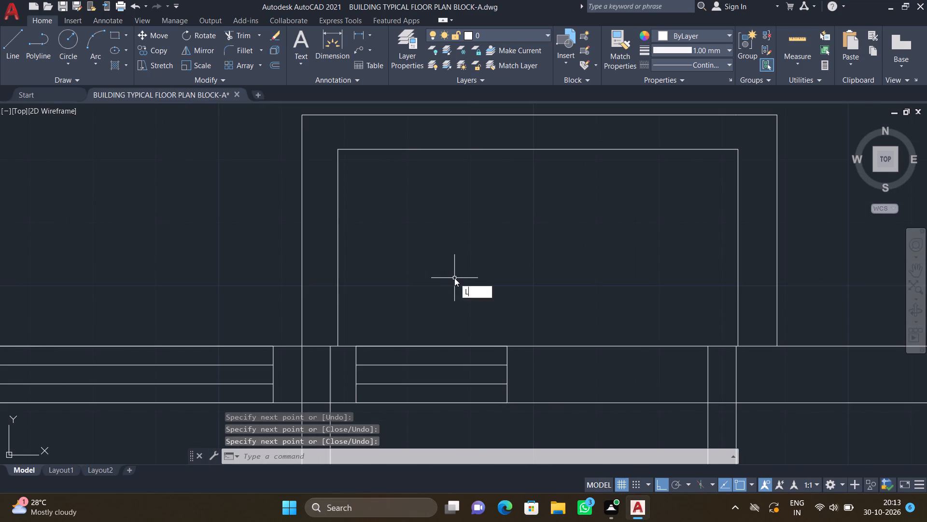
key("Return")
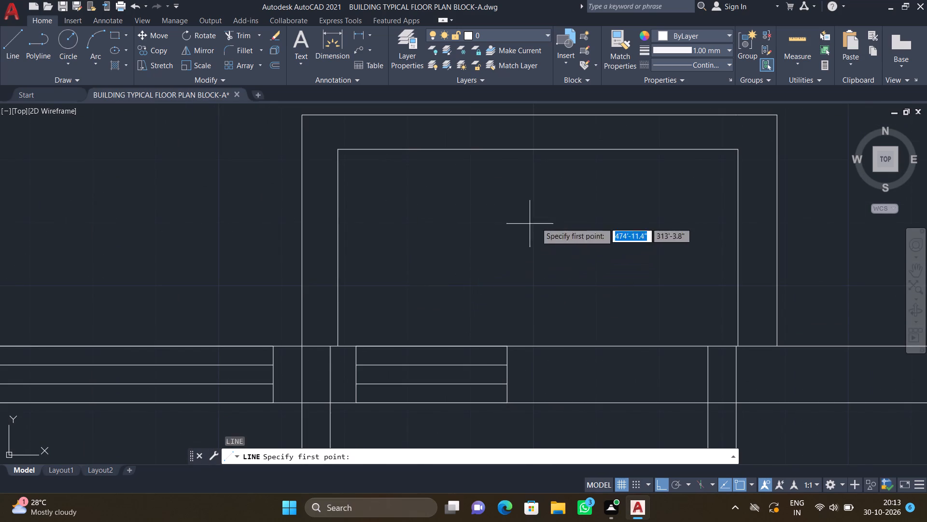
scroll(602, 200, "down", 1)
scroll(639, 160, "up", 1)
left_click(625, 141)
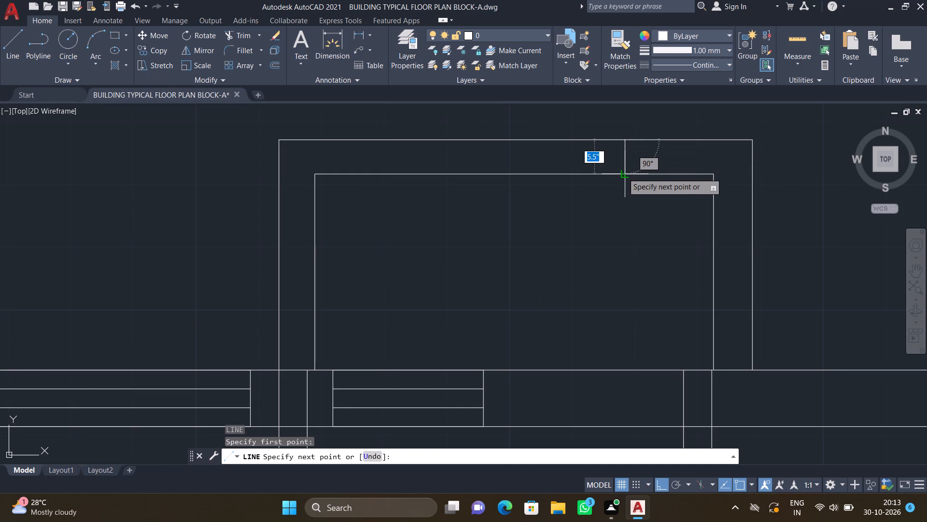
left_click(623, 175)
key("Return")
Draw a stepped line from the projection's inner top edge: about 1'-6" down, 1'-10" left, and 1'-1" down to the wall line.
key("l")
key("Return")
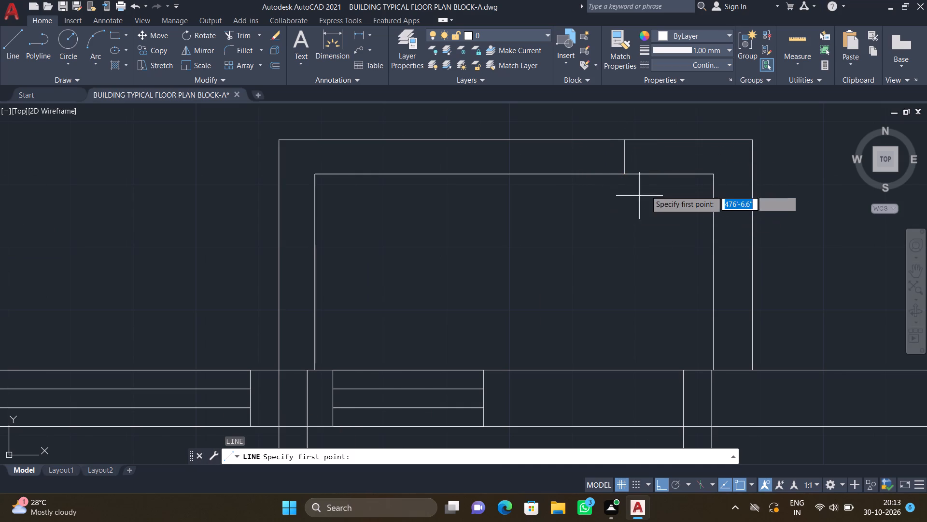
scroll(625, 182, "up", 2)
left_click_drag(621, 163, 623, 170)
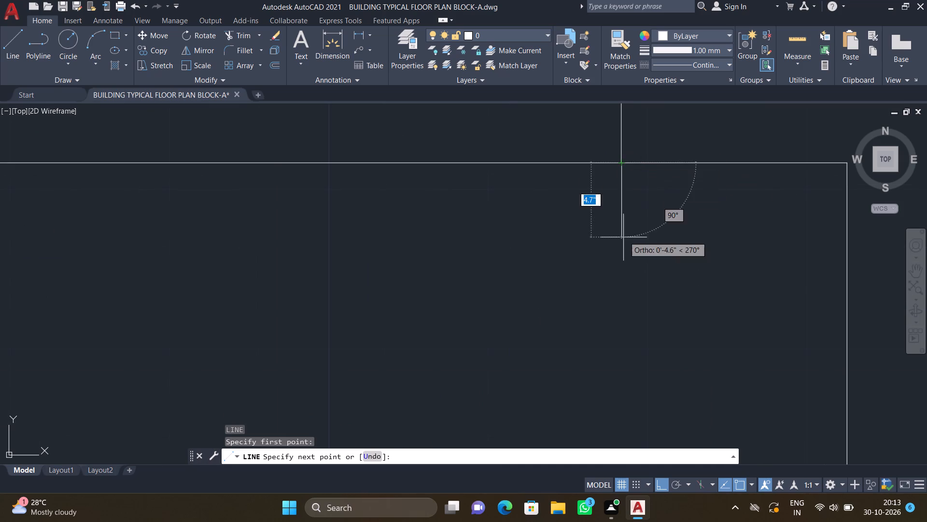
scroll(623, 238, "down", 3)
scroll(625, 302, "up", 1)
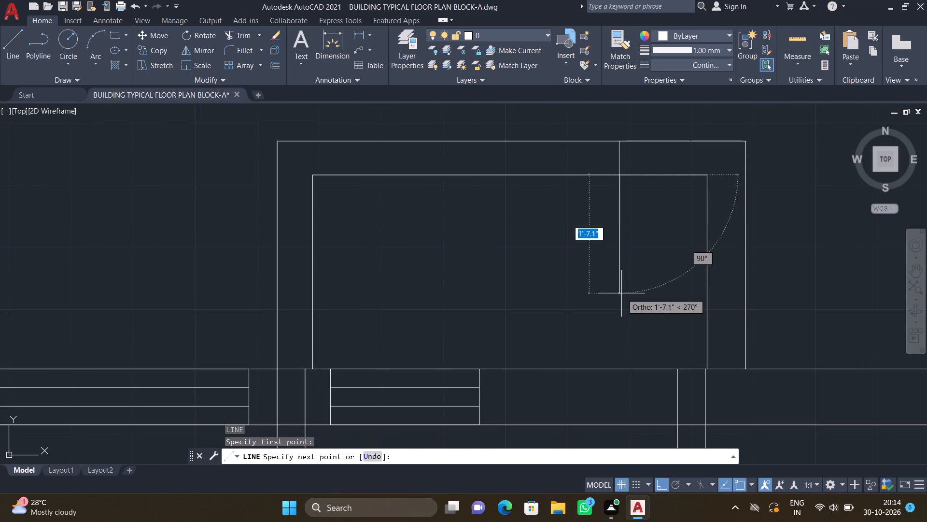
left_click(619, 288)
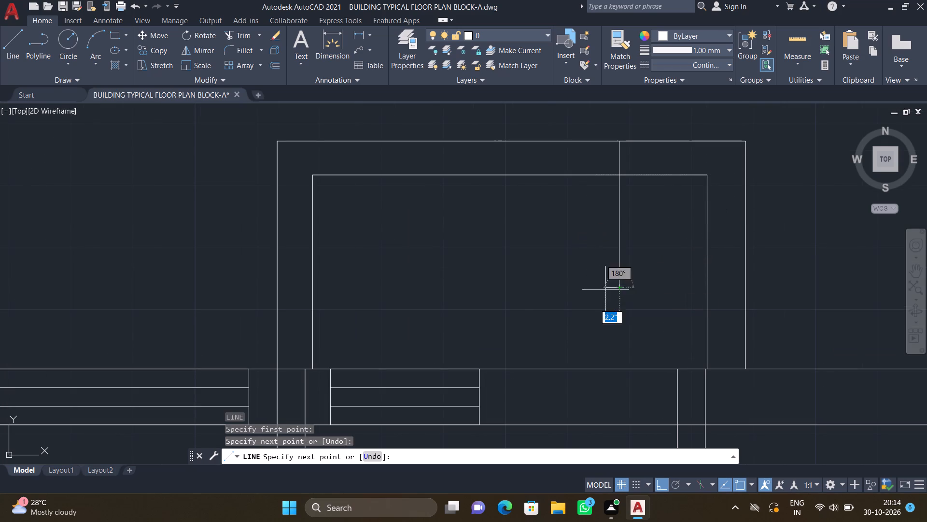
scroll(530, 311, "up", 1)
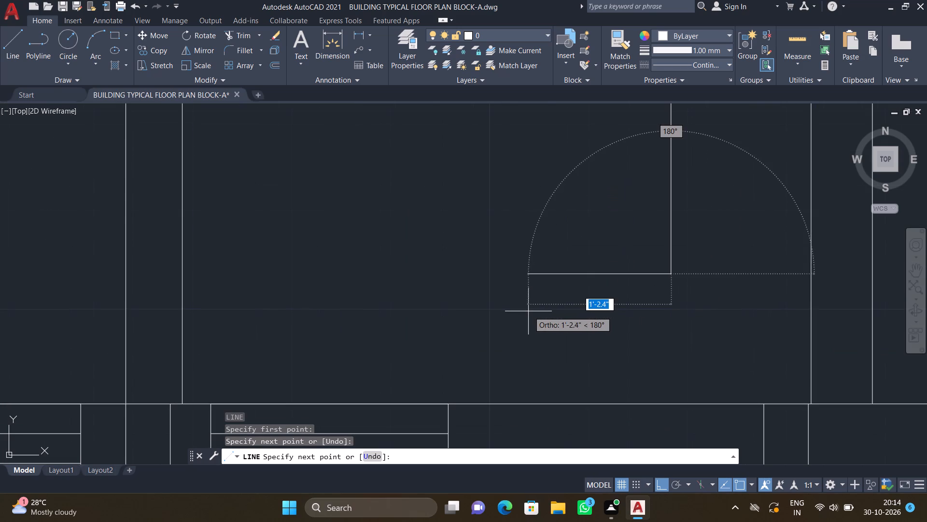
scroll(486, 315, "down", 1)
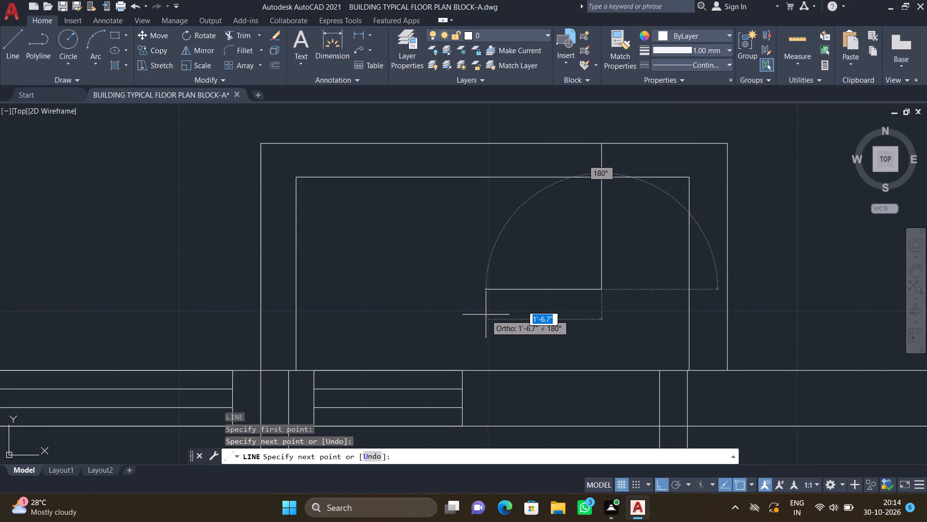
left_click(465, 301)
scroll(462, 344, "up", 1)
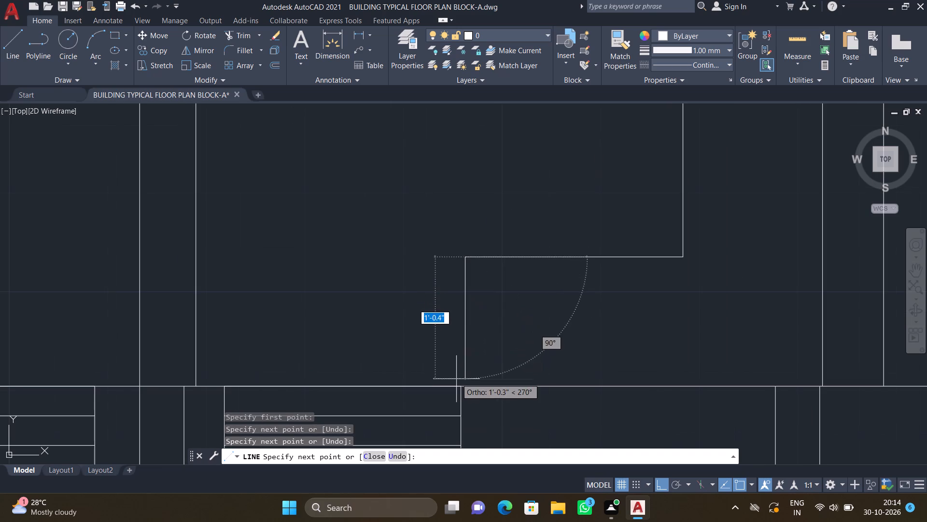
scroll(464, 377, "up", 3)
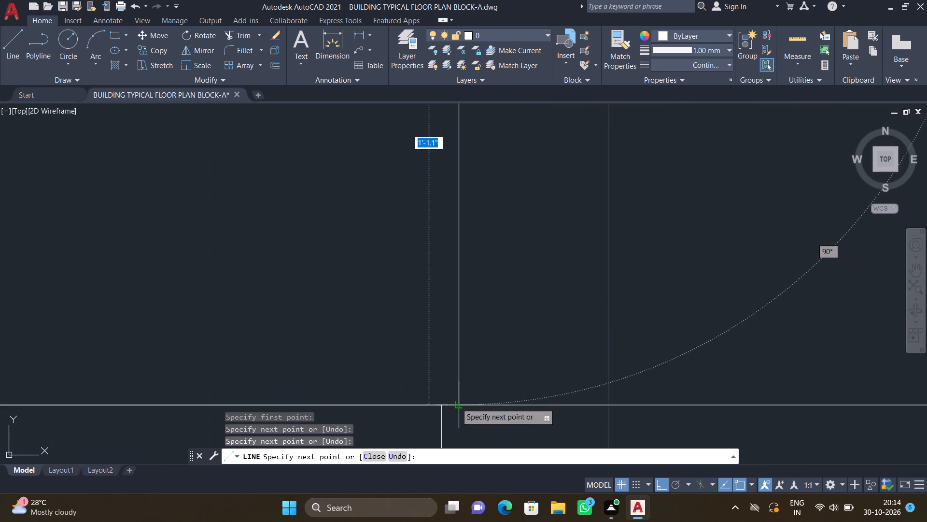
left_click(456, 405)
key("Return")
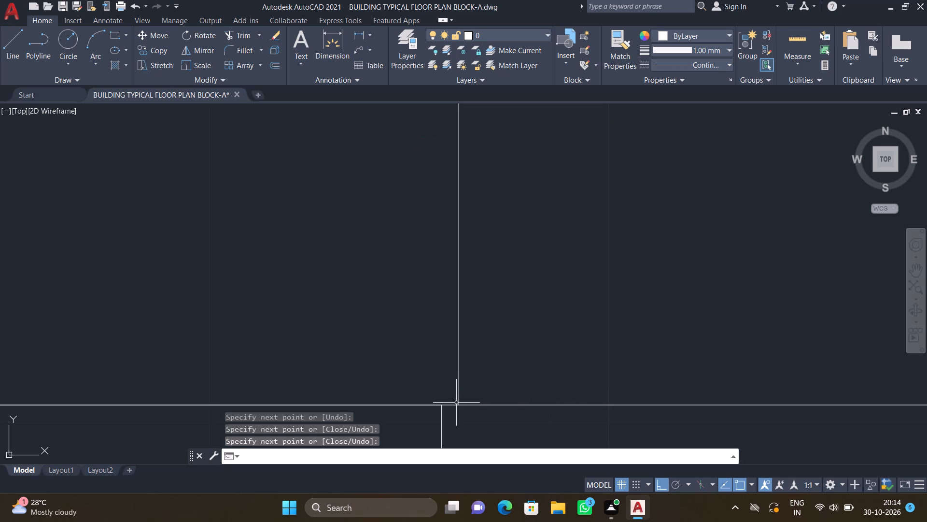
Draw a three-sided outline about 4'-2" wide and 1'-5" high on the wall below the large left room's entrance door.
scroll(456, 402, "down", 6)
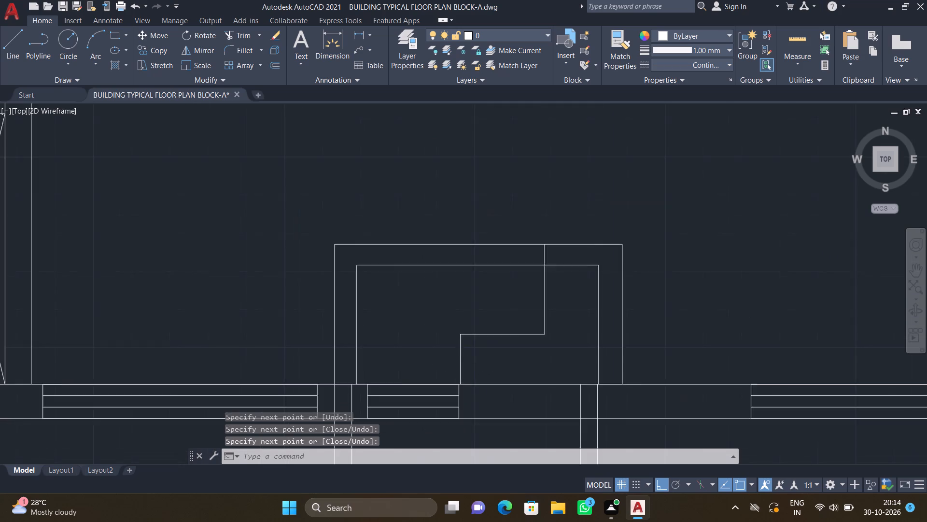
scroll(463, 367, "down", 4)
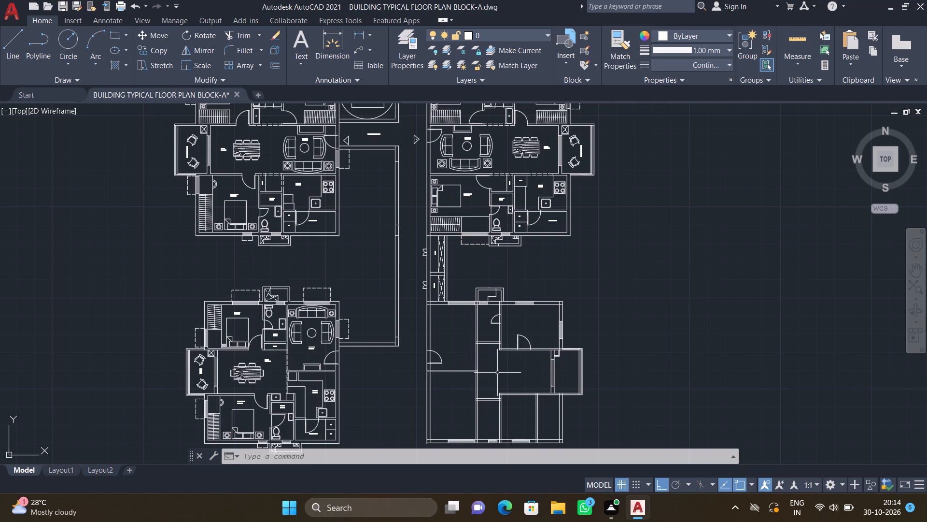
scroll(455, 377, "up", 3)
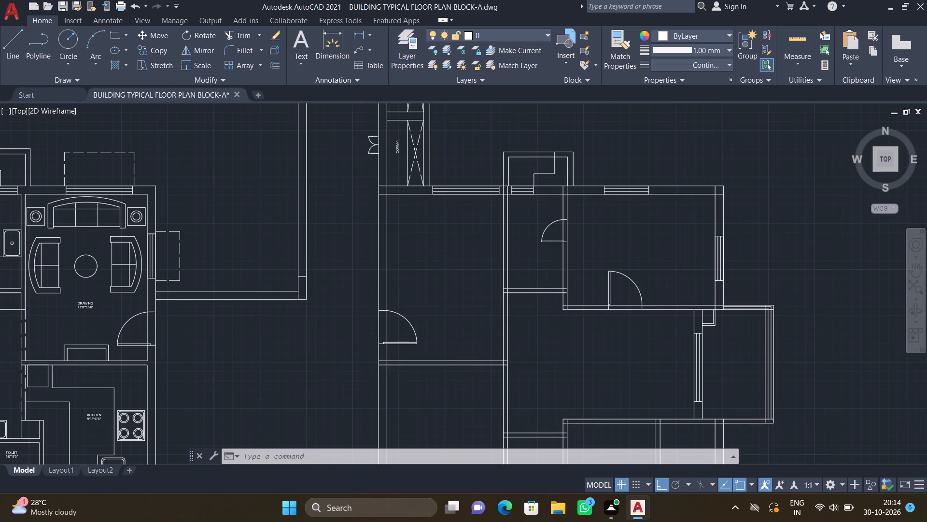
key("l")
key("Return")
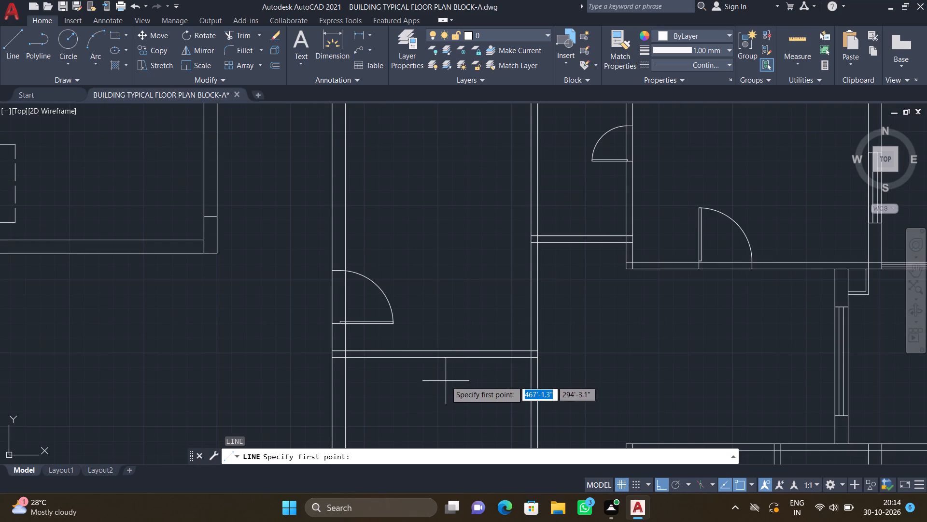
scroll(405, 364, "up", 1)
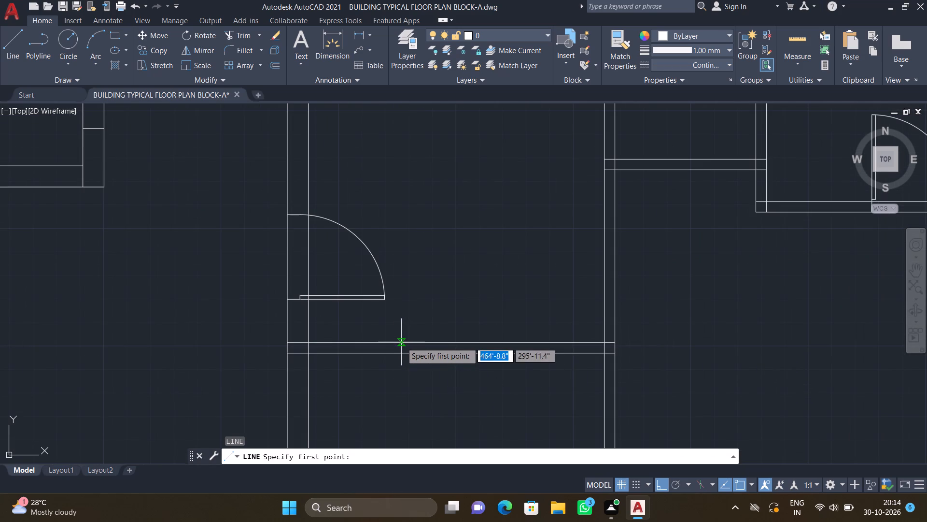
left_click(401, 342)
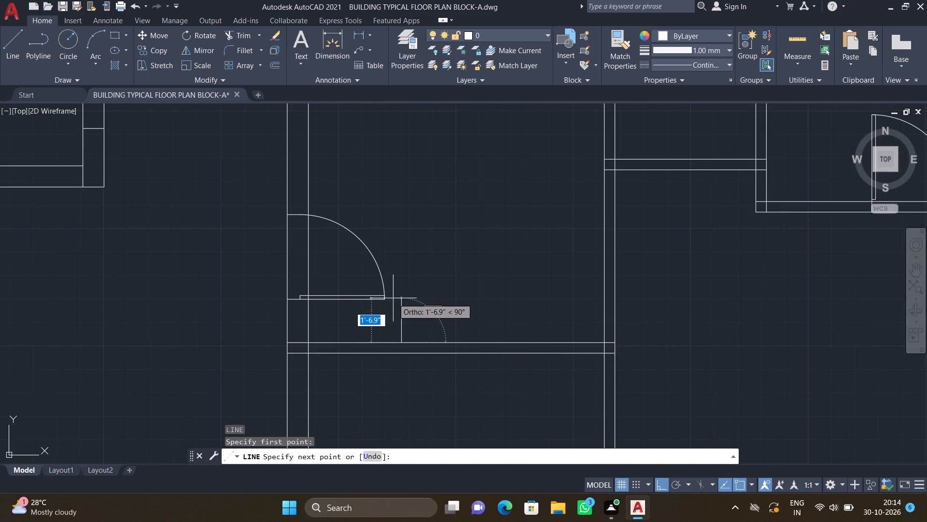
scroll(393, 298, "up", 2)
left_click(408, 309)
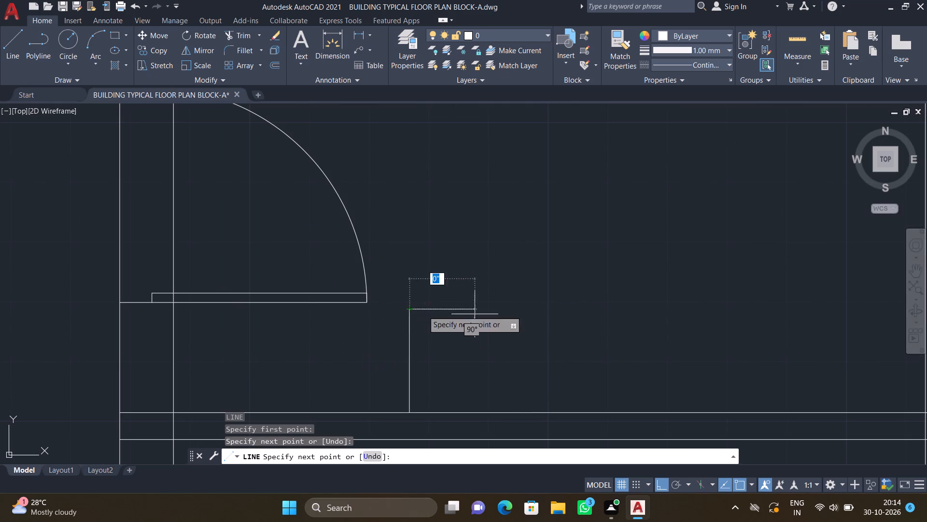
scroll(523, 330, "down", 2)
scroll(589, 340, "up", 1)
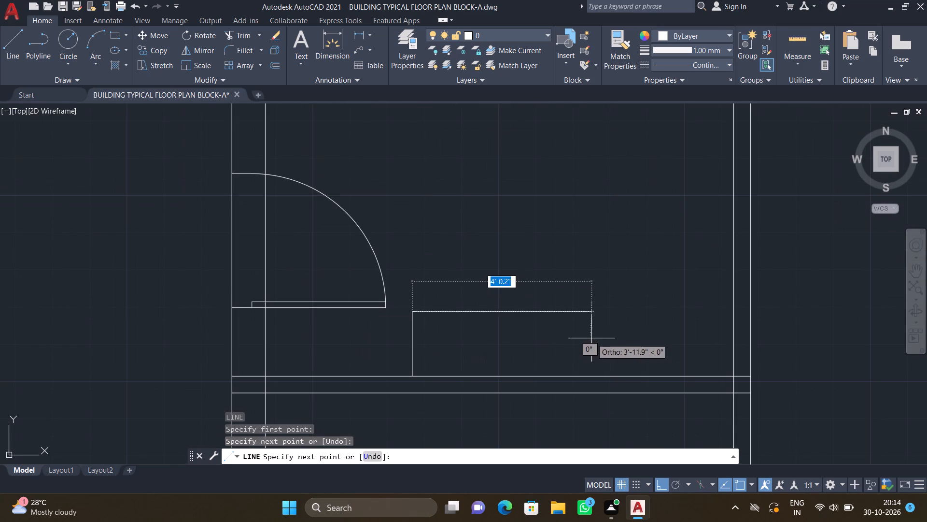
left_click(598, 332)
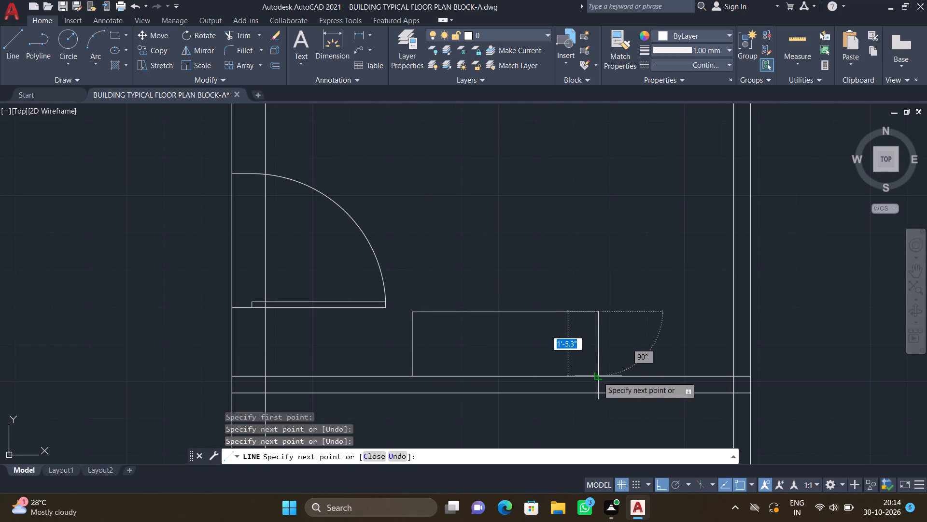
left_click(598, 377)
key("Return")
Draw an inner outline about 3'-4" wide and 1'-1" high inside that three-sided outline, ending on the same wall line.
key("l")
key("Return")
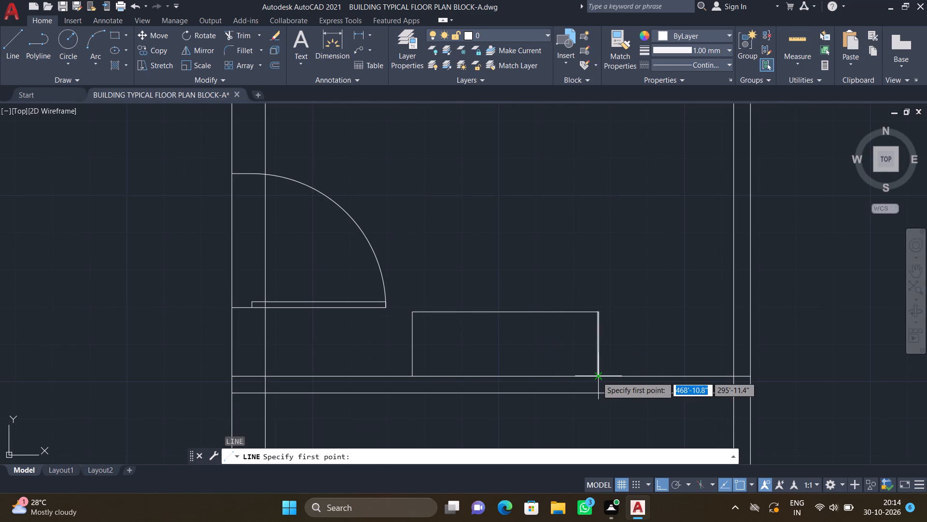
scroll(424, 375, "up", 2)
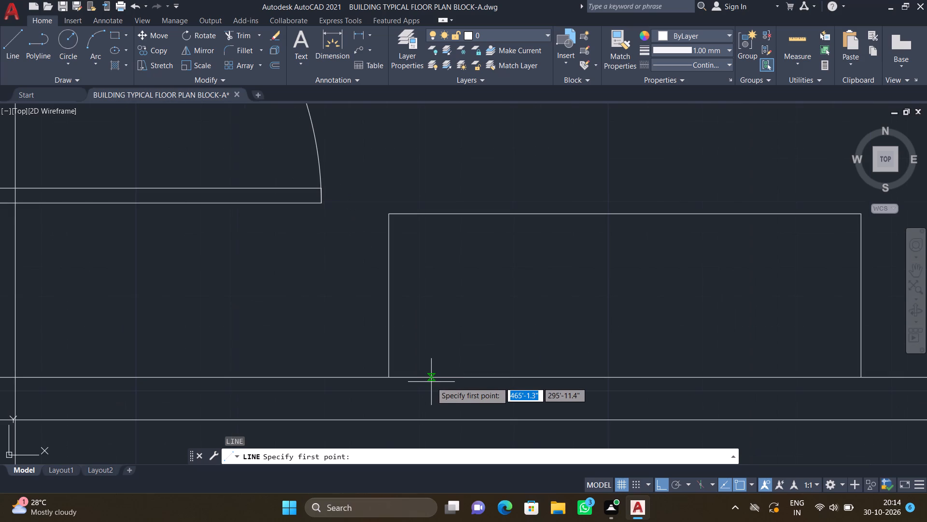
left_click(431, 378)
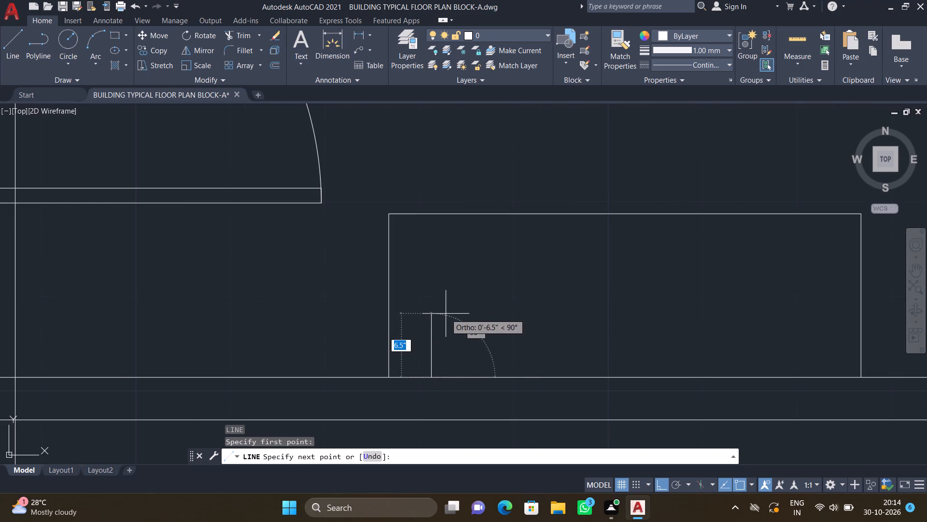
scroll(443, 304, "down", 1)
scroll(443, 262, "up", 1)
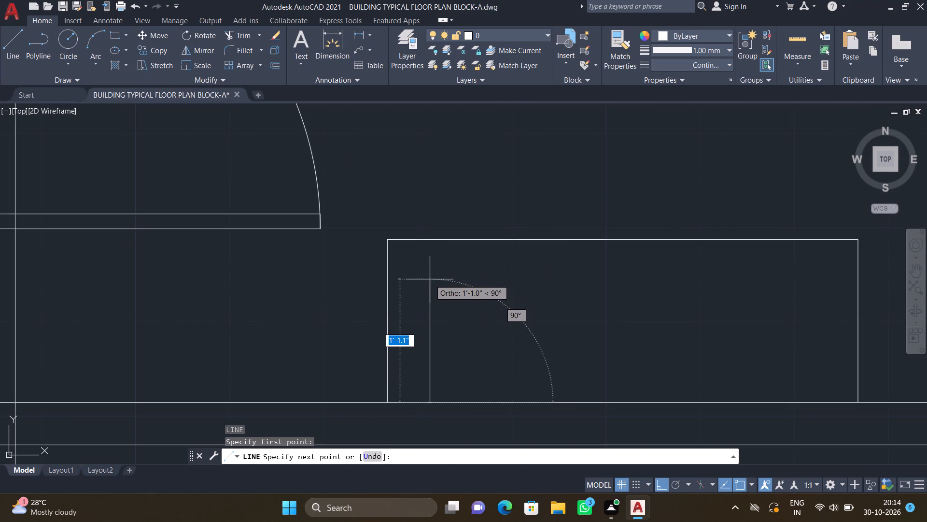
left_click(430, 279)
scroll(567, 310, "down", 2)
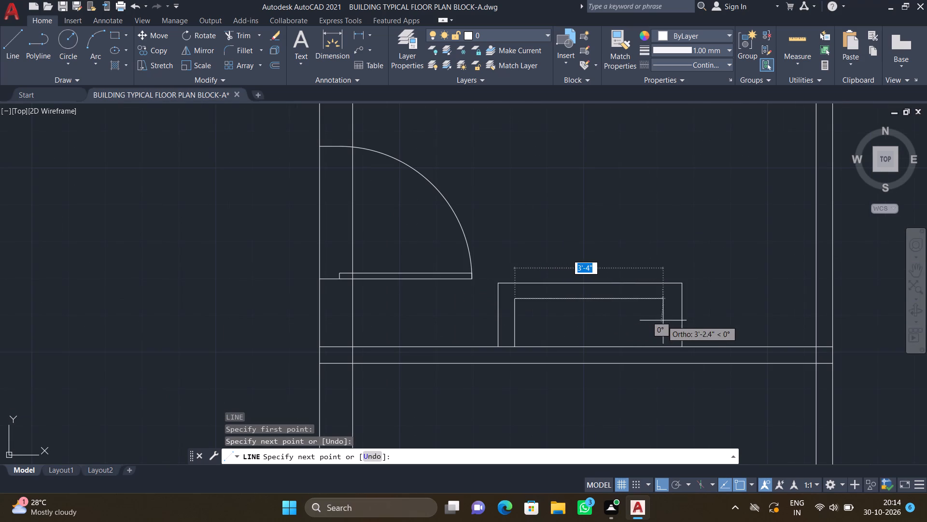
scroll(665, 307, "up", 2)
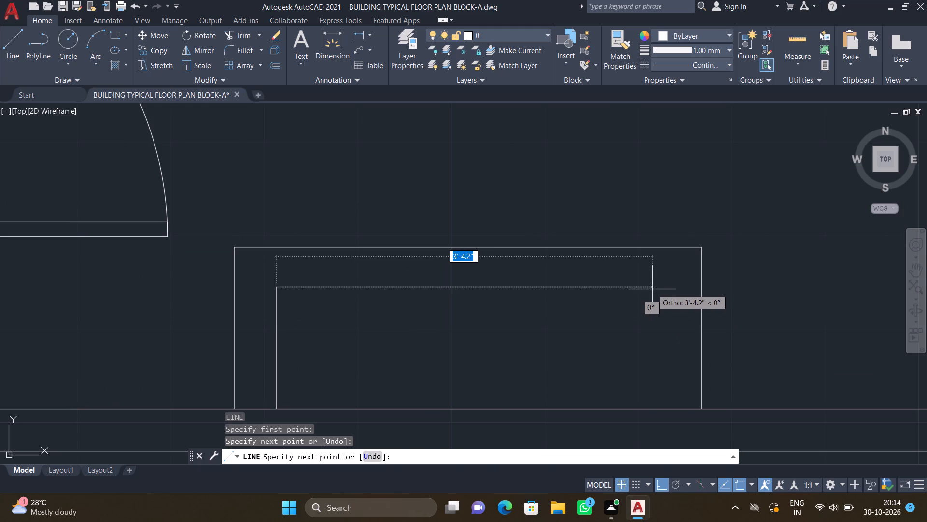
left_click(654, 289)
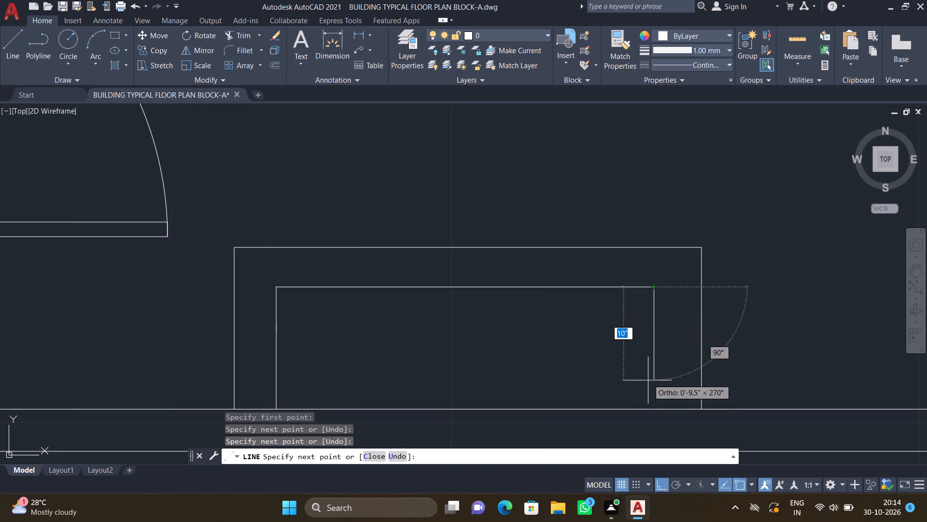
left_click(652, 407)
key("Return")
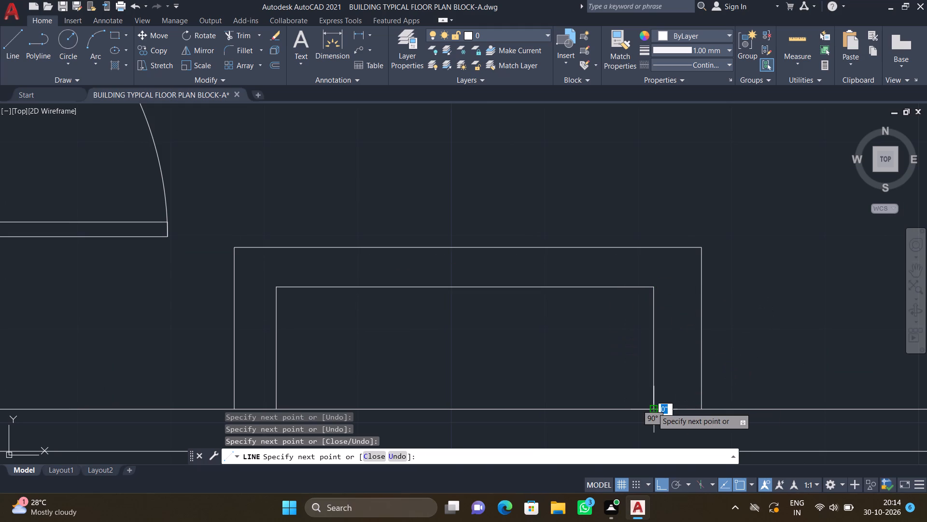
Draw a horizontal line about 5'-4" long across the small top-middle room just below its door, ending on the right wall's outer line.
scroll(649, 407, "down", 4)
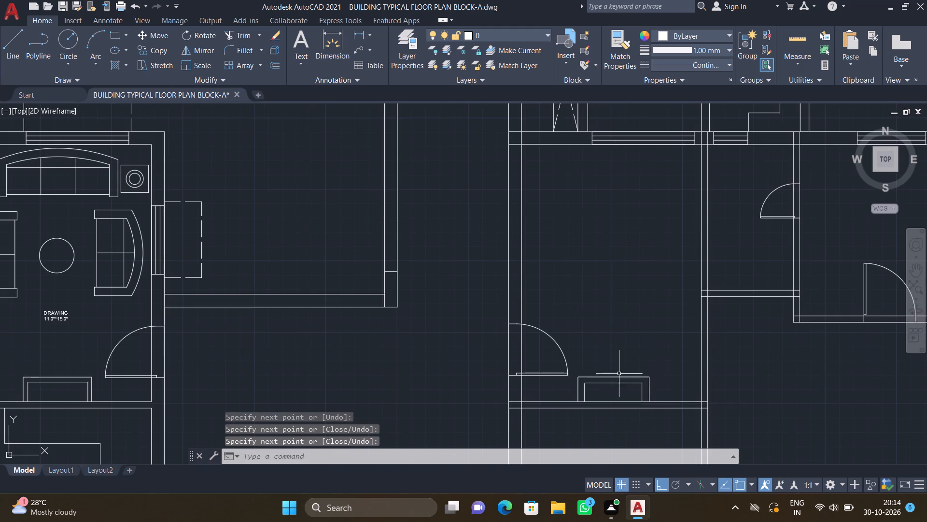
scroll(608, 356, "down", 1)
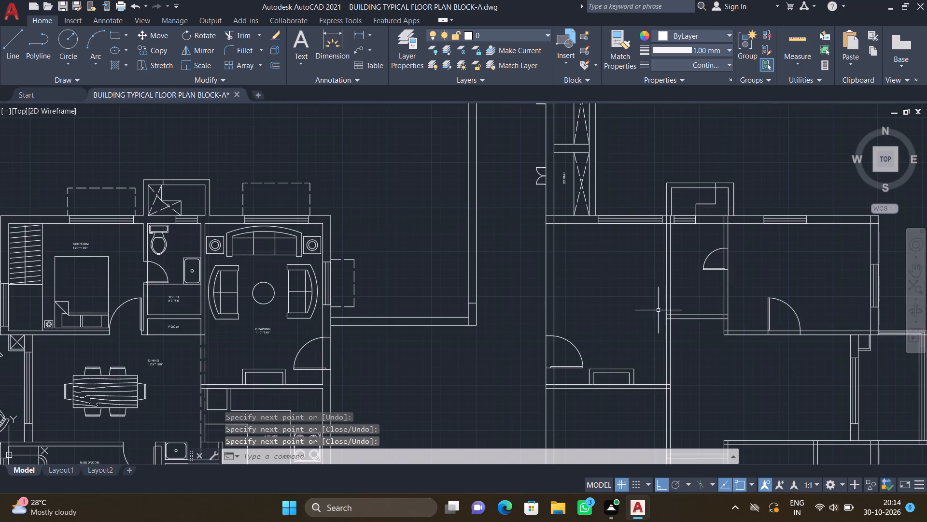
scroll(687, 270, "up", 2)
key("l")
key("Return")
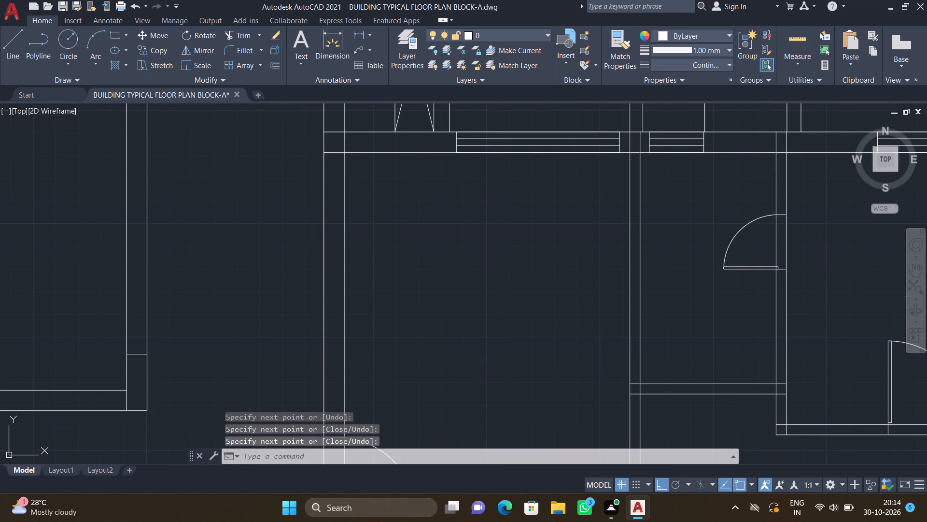
scroll(658, 284, "up", 2)
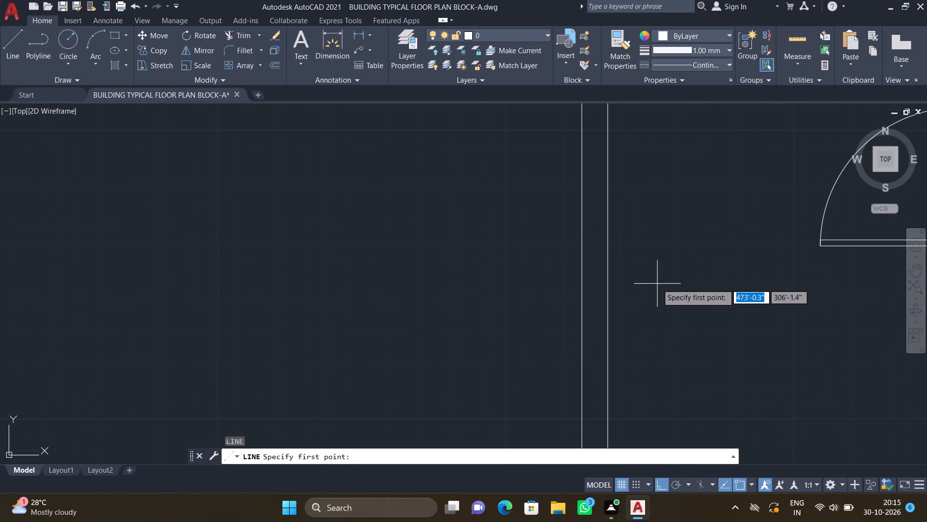
scroll(640, 282, "down", 1)
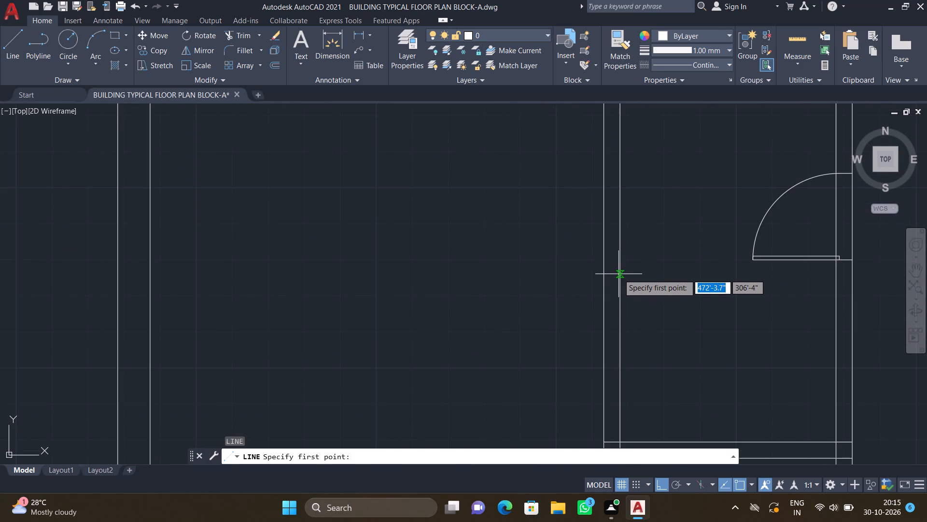
left_click(619, 274)
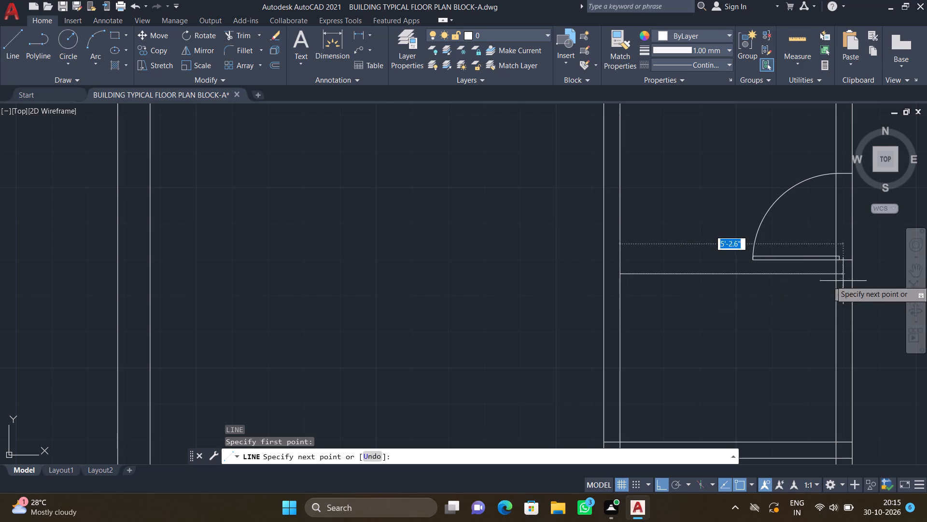
scroll(839, 279, "up", 1)
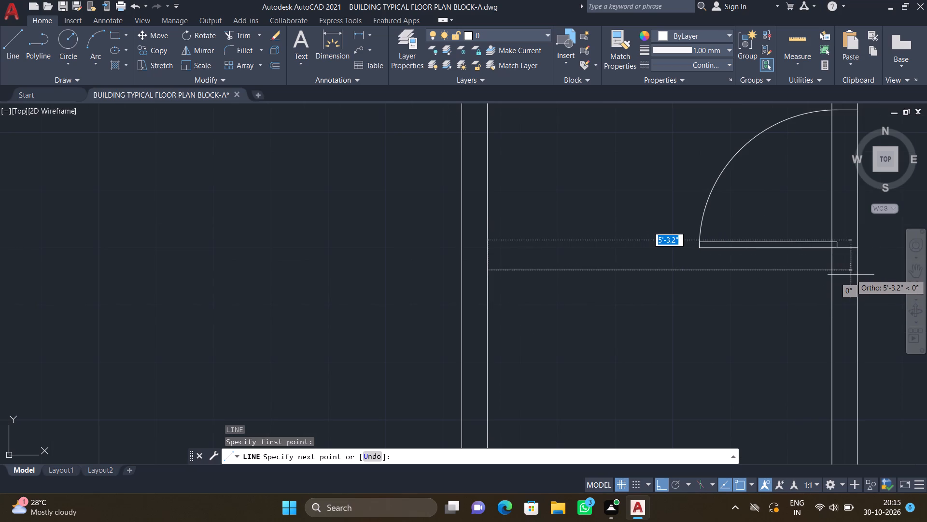
scroll(851, 276, "up", 1)
left_click(858, 269)
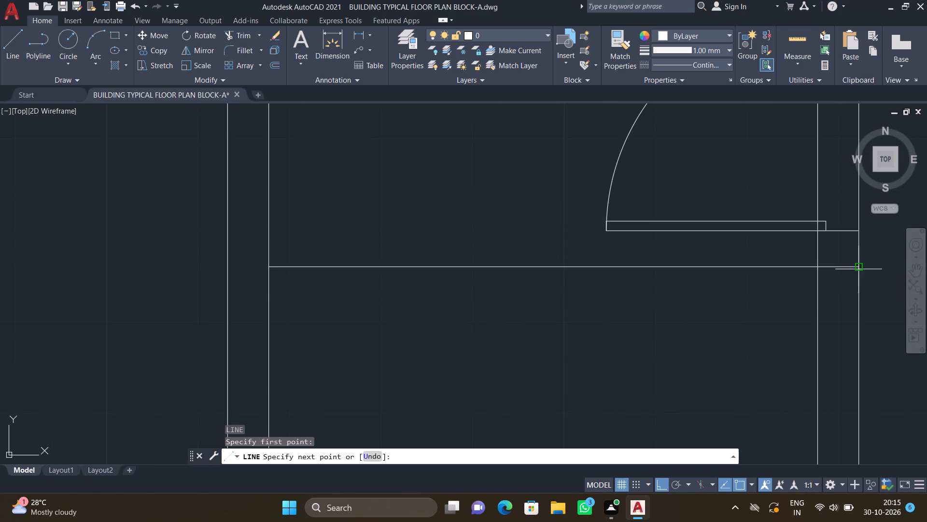
key("Return")
Extend the new horizontal line below the small top-middle room's door to the left wall's outer line.
type("EX")
key("Return")
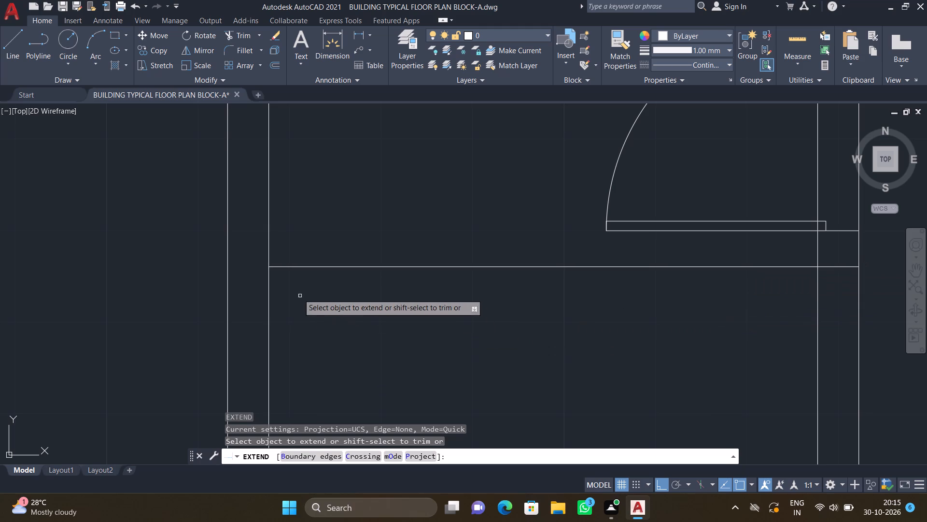
left_click(297, 266)
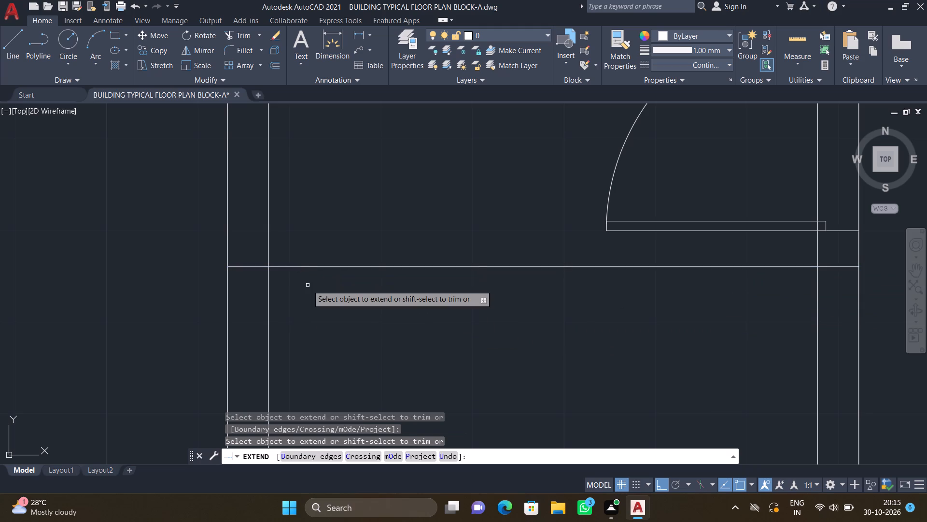
key("Return")
Draw a horizontal line about 5'-4" long from the upper-right room's lower-left outer wall corner to the left partition wall's outer line.
scroll(308, 285, "down", 2)
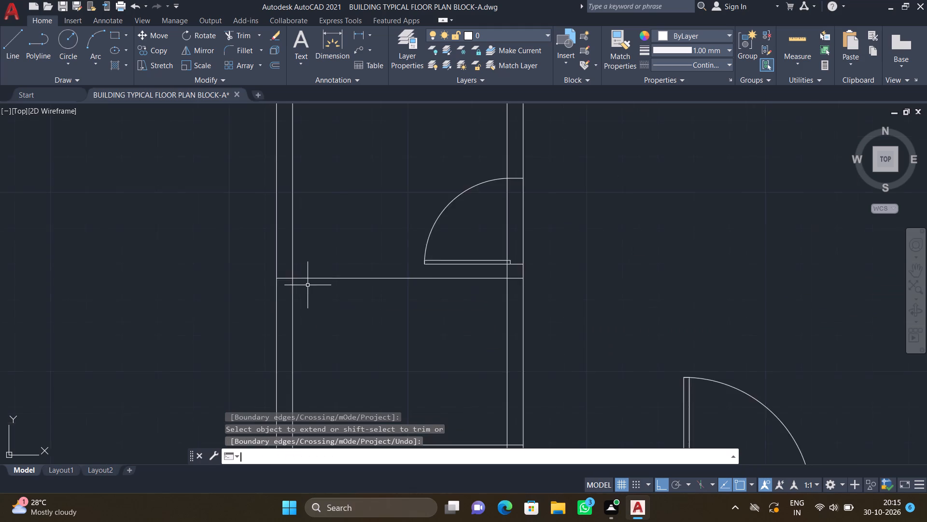
scroll(308, 285, "down", 3)
scroll(320, 247, "down", 1)
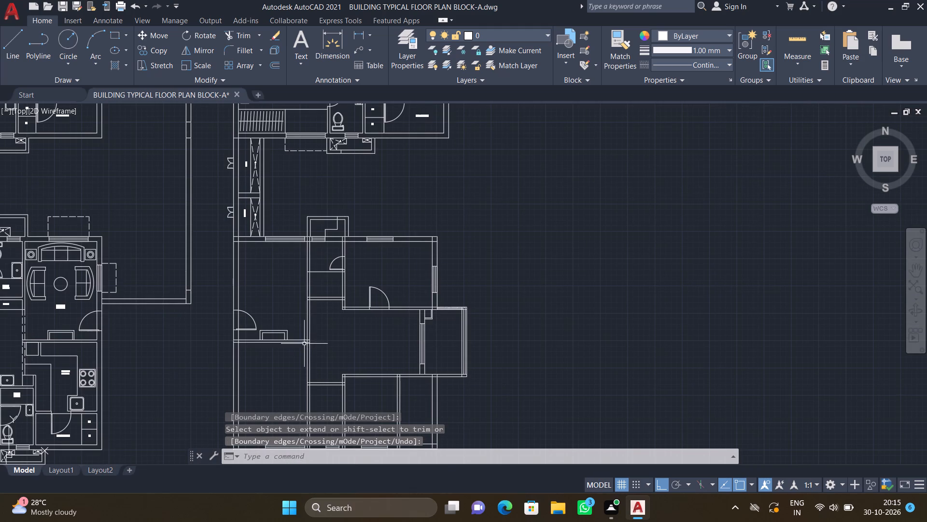
scroll(317, 326, "up", 2)
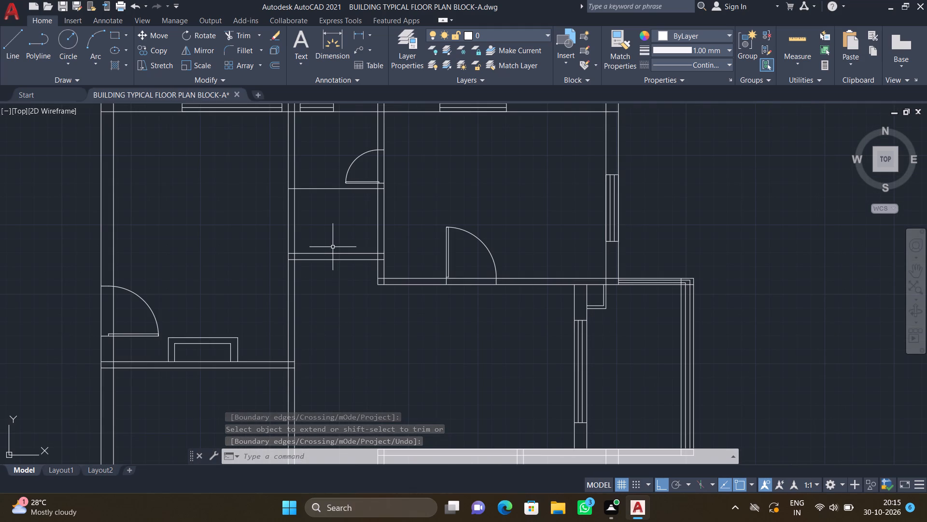
key("l")
key("Return")
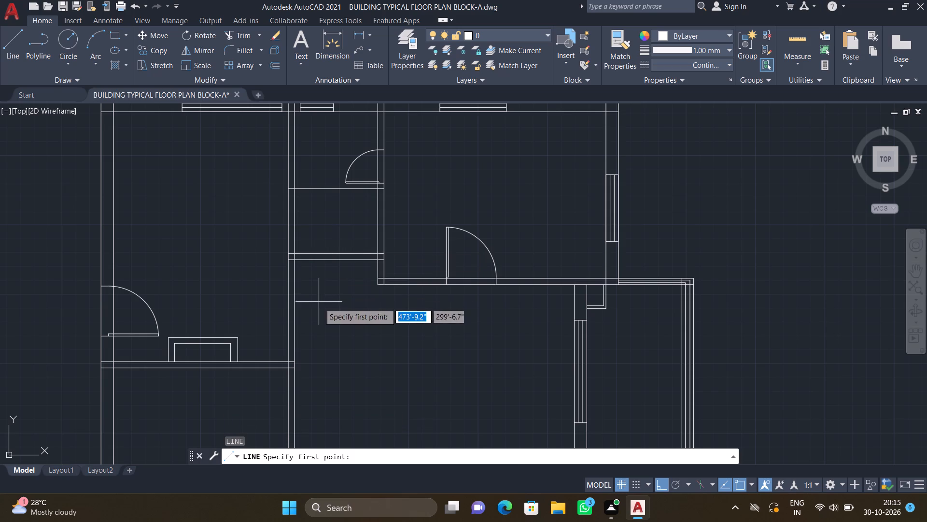
left_click(377, 289)
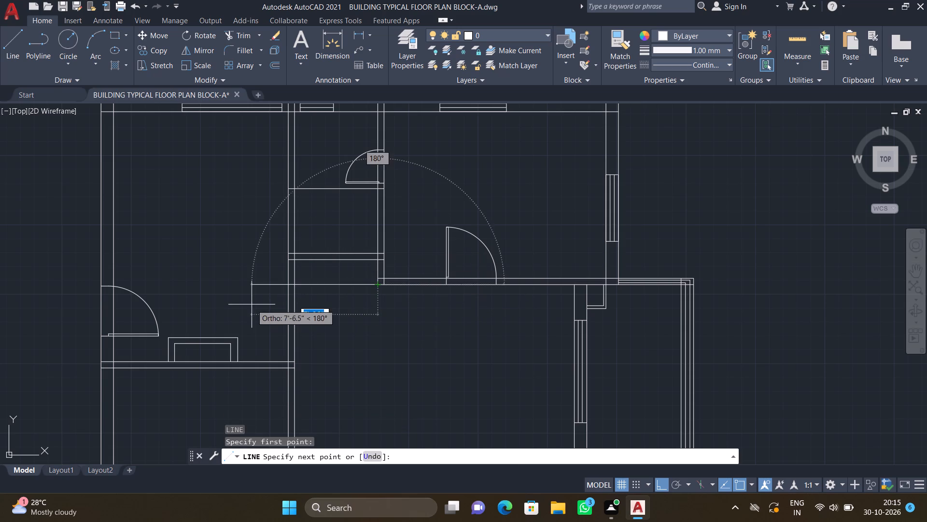
scroll(273, 300, "up", 2)
scroll(308, 274, "up", 1)
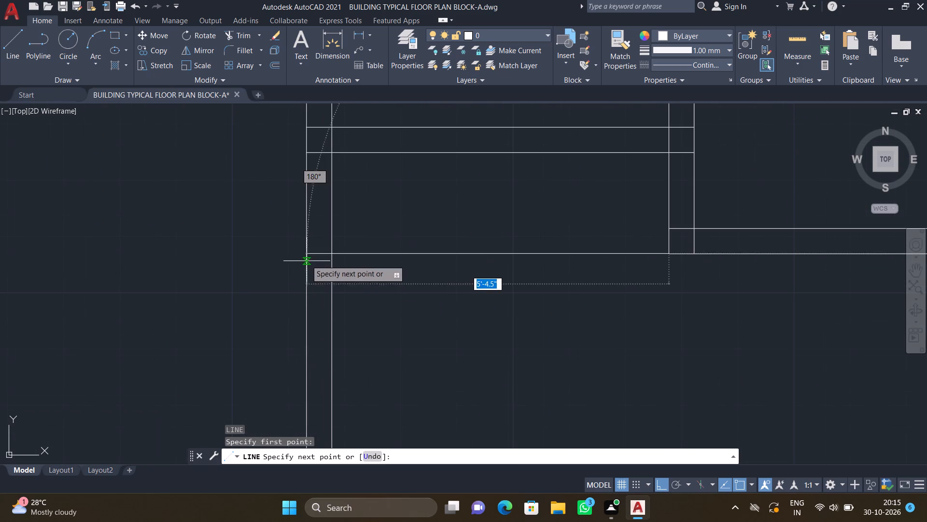
left_click(305, 253)
key("Return")
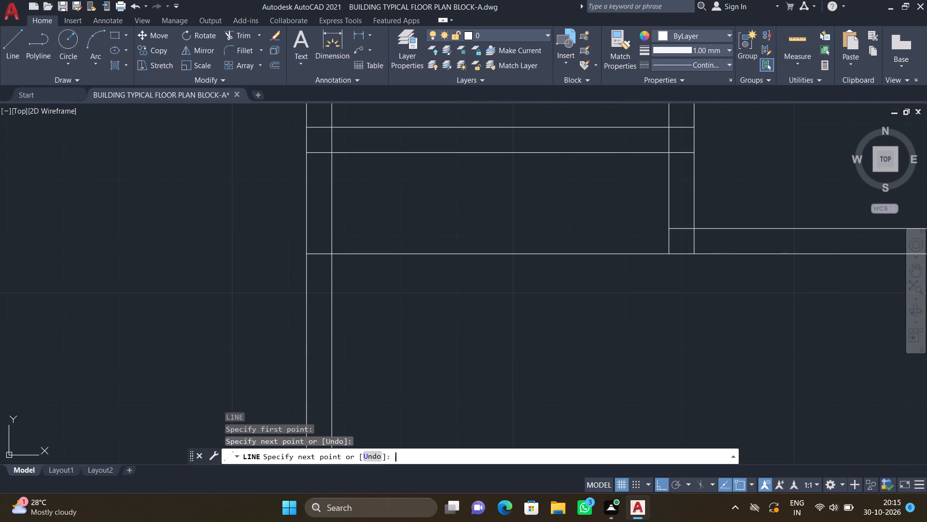
In the upper-right room, draw a line from the left wall just above the small room's door: about 1'-10" right and 2'-1" up to the top wall.
scroll(297, 256, "down", 2)
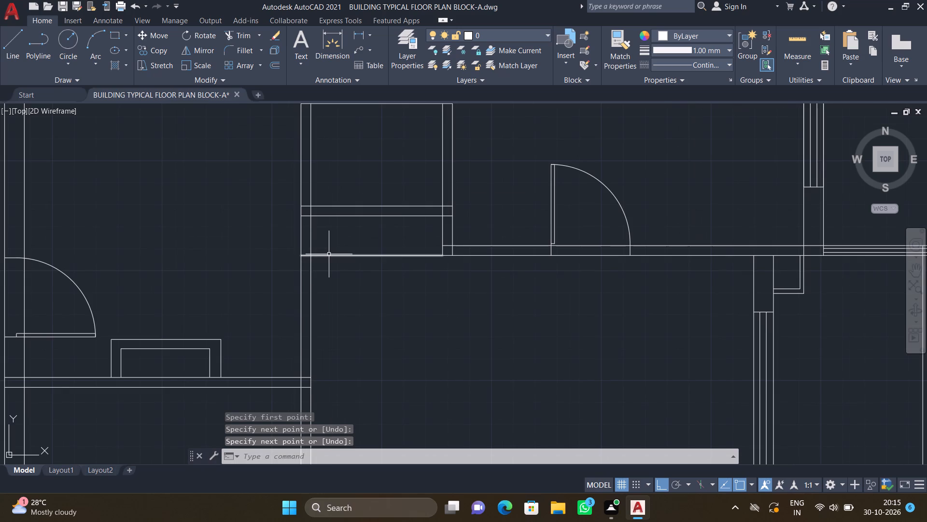
scroll(390, 286, "down", 3)
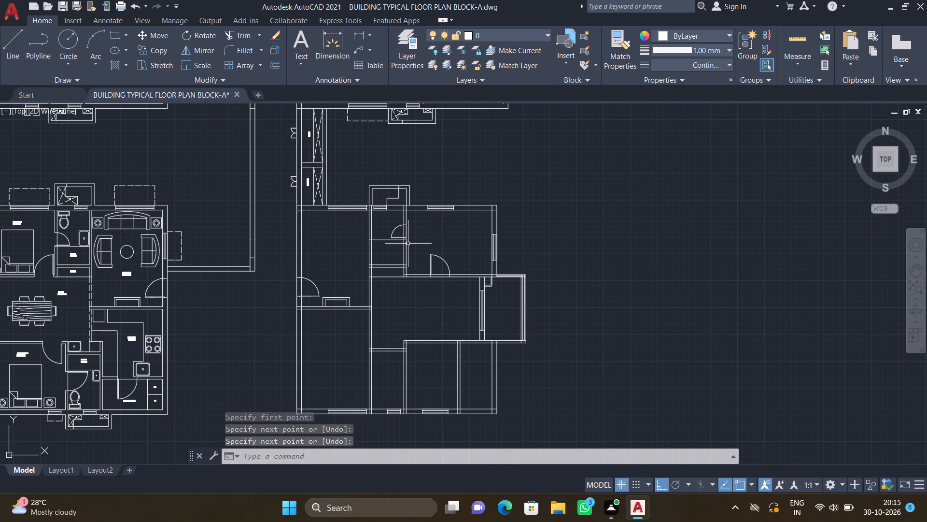
scroll(416, 241, "up", 1)
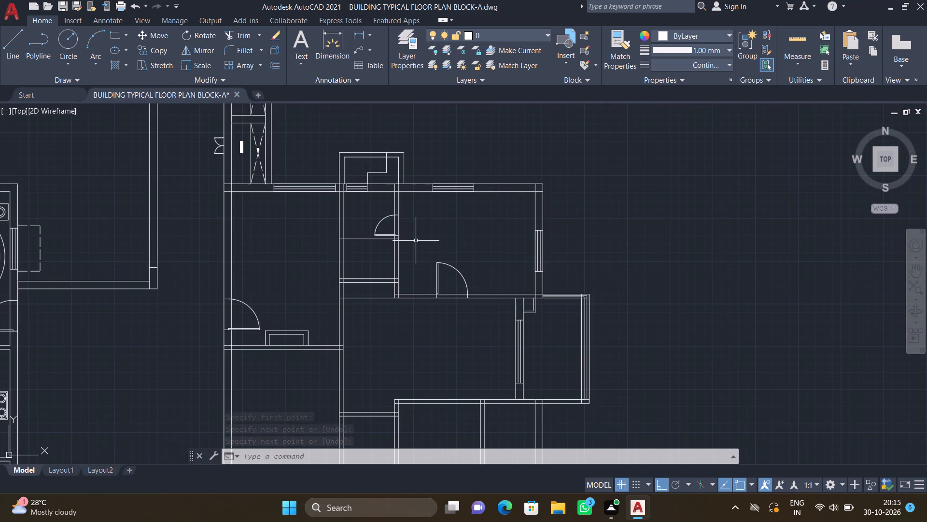
key("l")
key("Return")
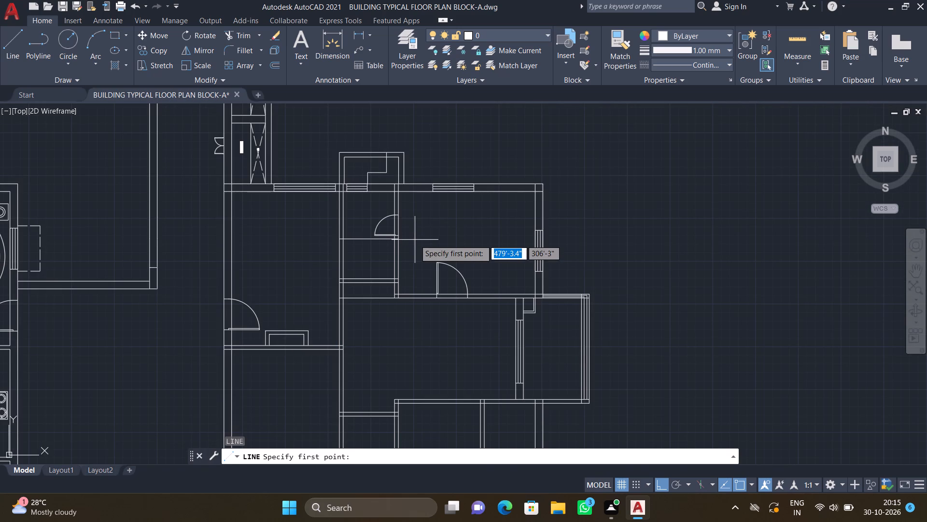
scroll(397, 213, "up", 2)
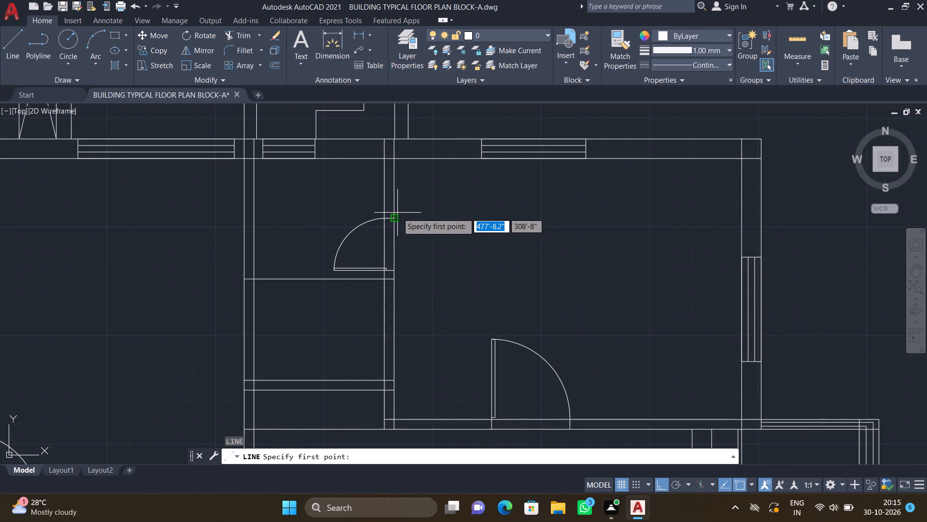
scroll(395, 211, "up", 2)
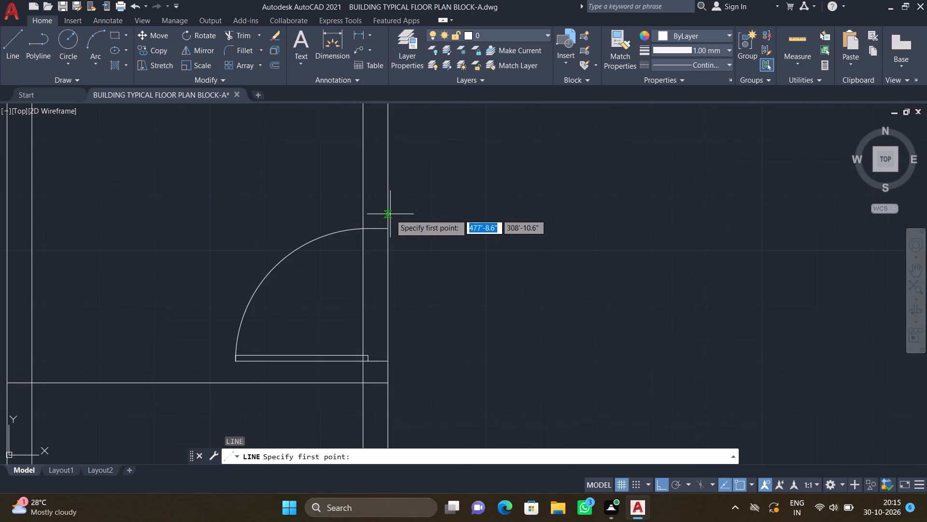
left_click(389, 216)
scroll(501, 217, "down", 3)
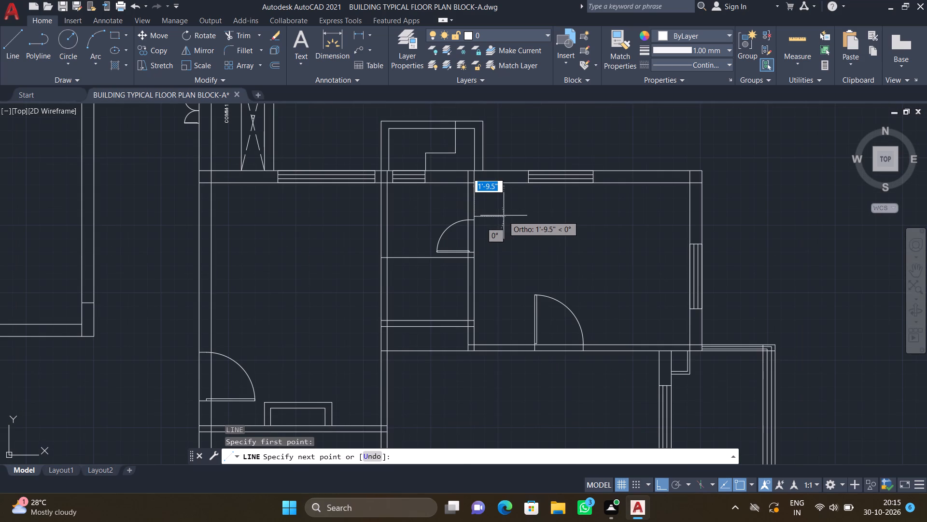
scroll(503, 216, "up", 2)
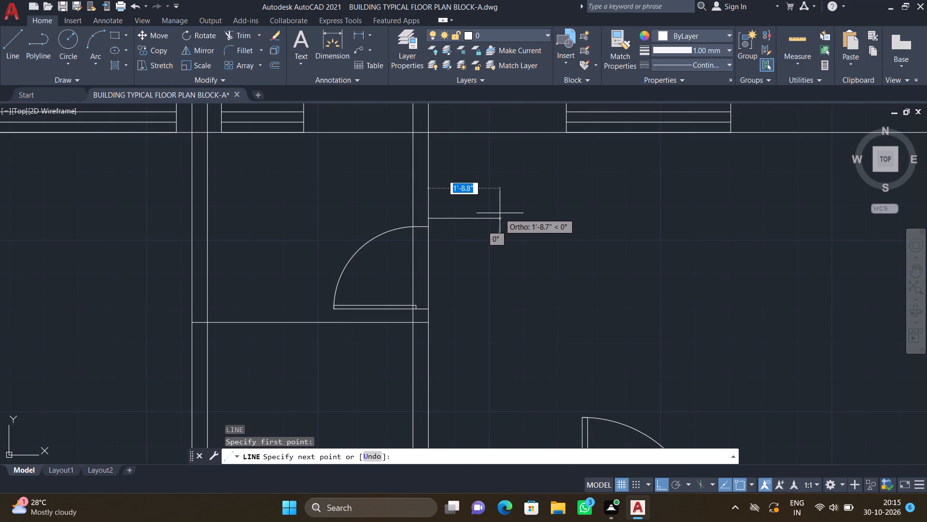
left_click(506, 213)
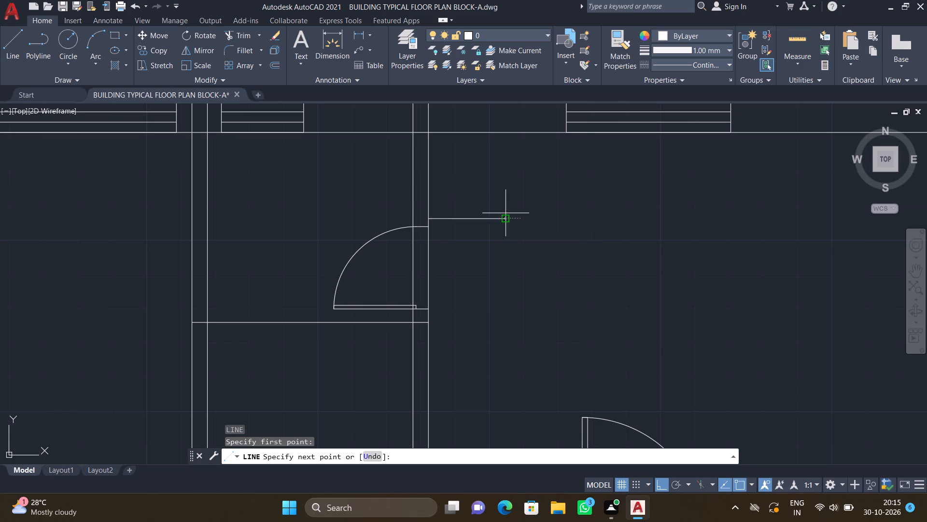
scroll(508, 134, "up", 2)
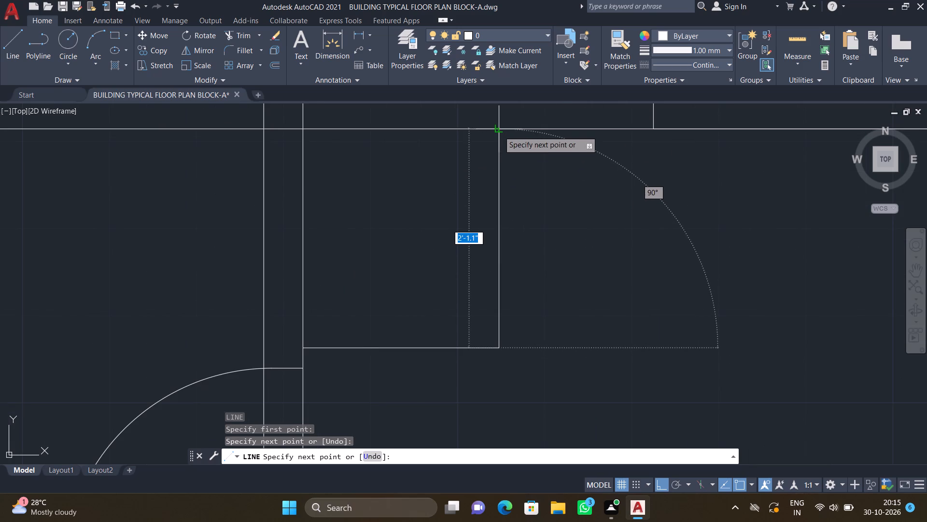
left_click(499, 130)
key("Return")
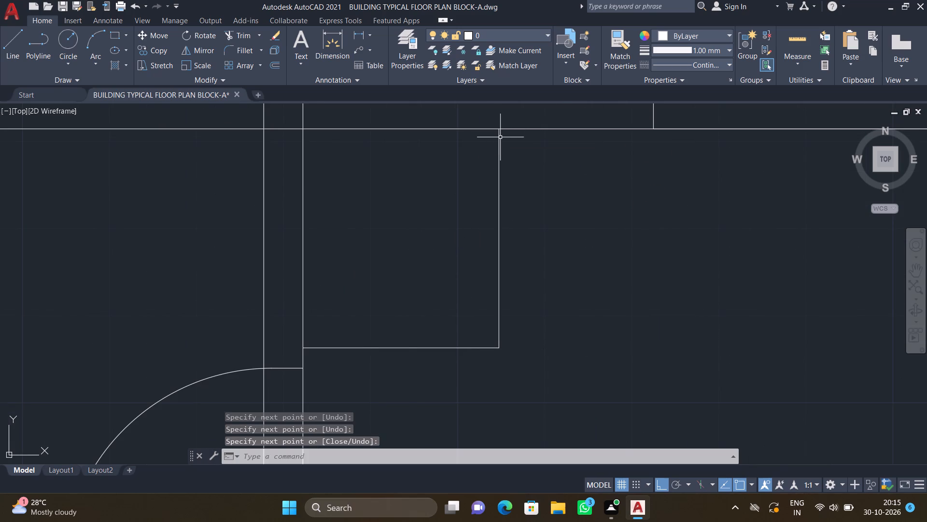
Draw a line from the same wall just below the small room's door: right to match the upper outline's width, and about 5' down to the bottom wall.
scroll(484, 174, "down", 3)
scroll(458, 369, "up", 1)
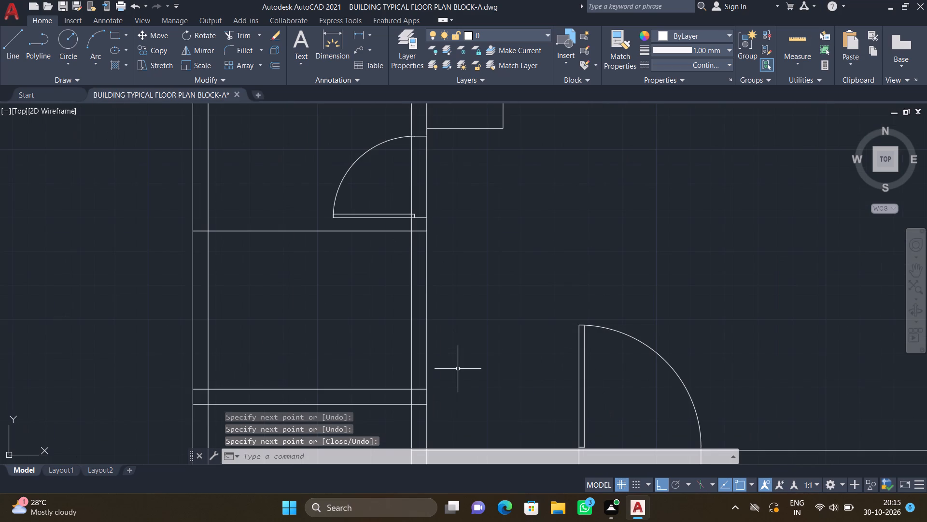
key("l")
key("Return")
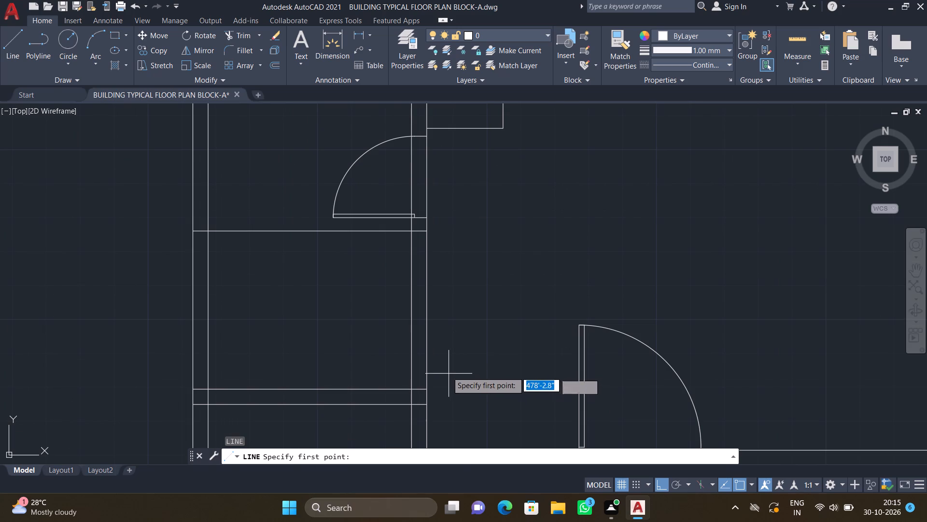
scroll(435, 318, "down", 2)
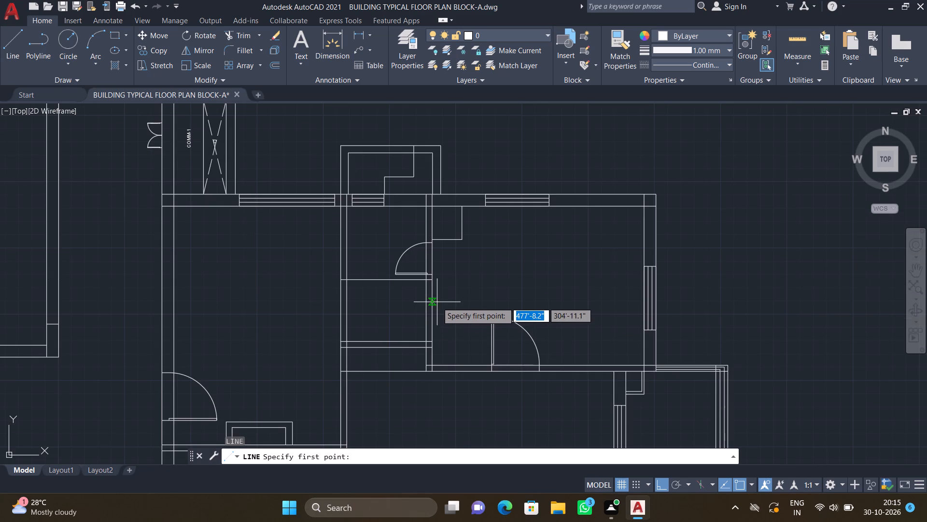
scroll(434, 288, "up", 2)
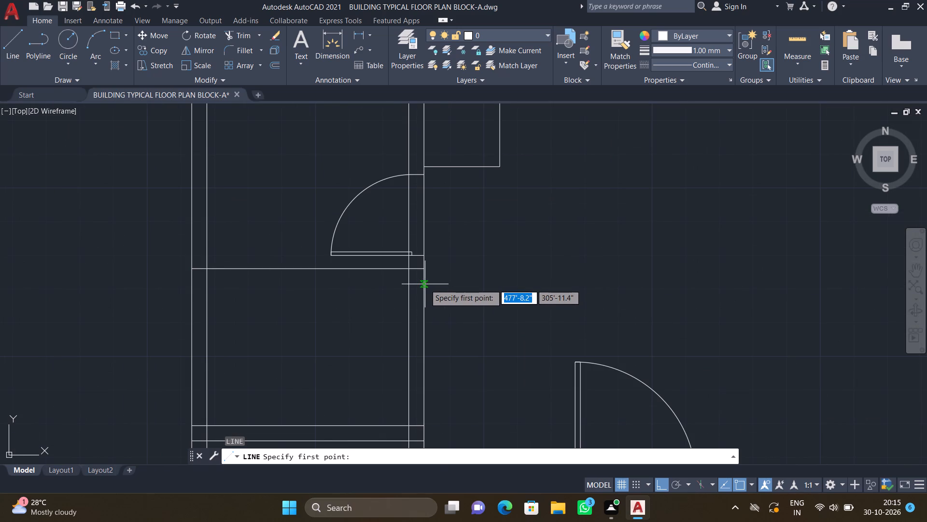
left_click_drag(425, 283, 432, 288)
scroll(499, 302, "down", 1)
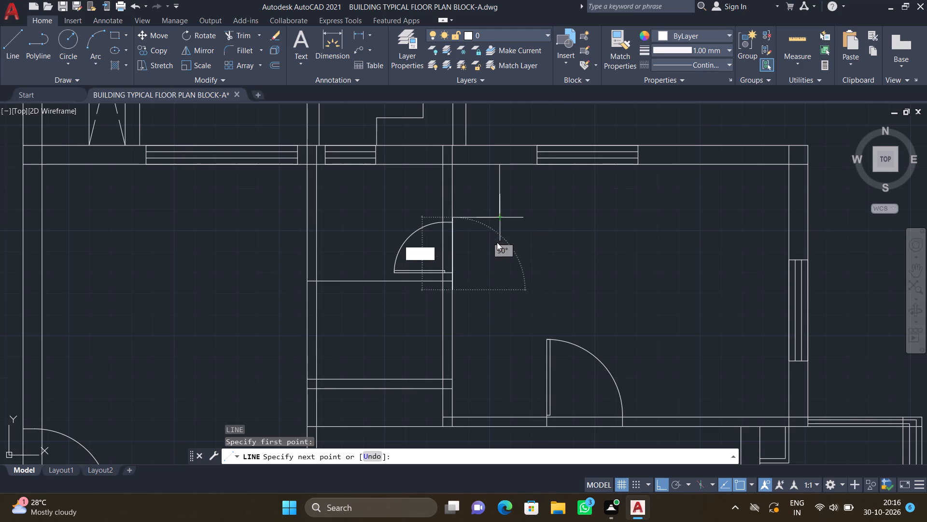
left_click(502, 290)
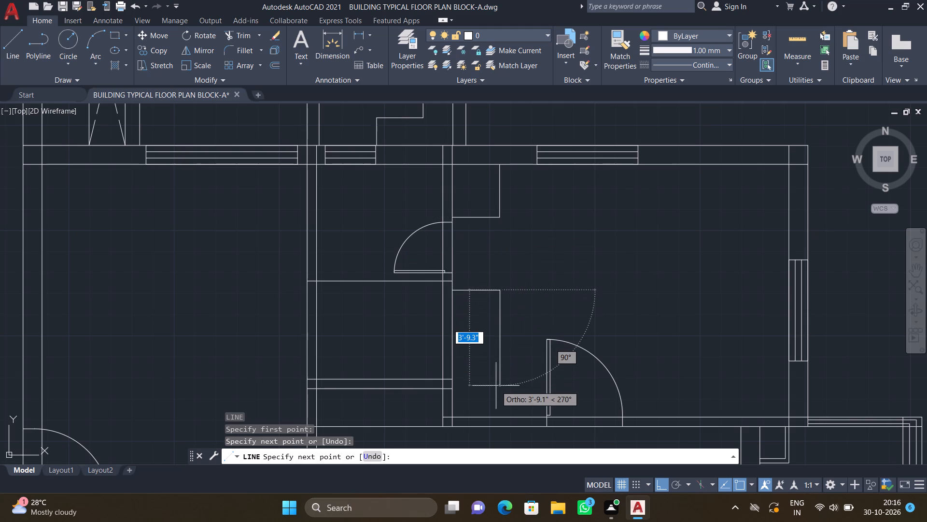
scroll(500, 388, "up", 2)
scroll(506, 408, "down", 2)
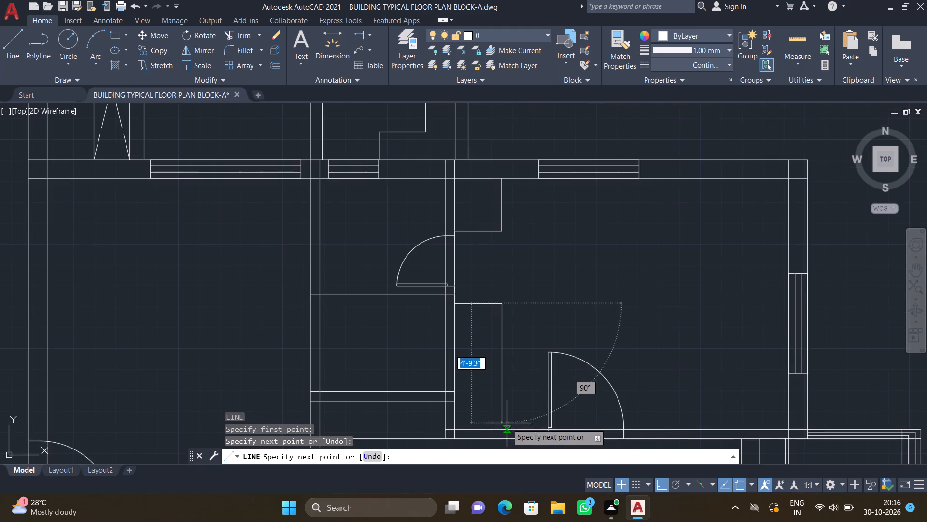
scroll(506, 423, "up", 1)
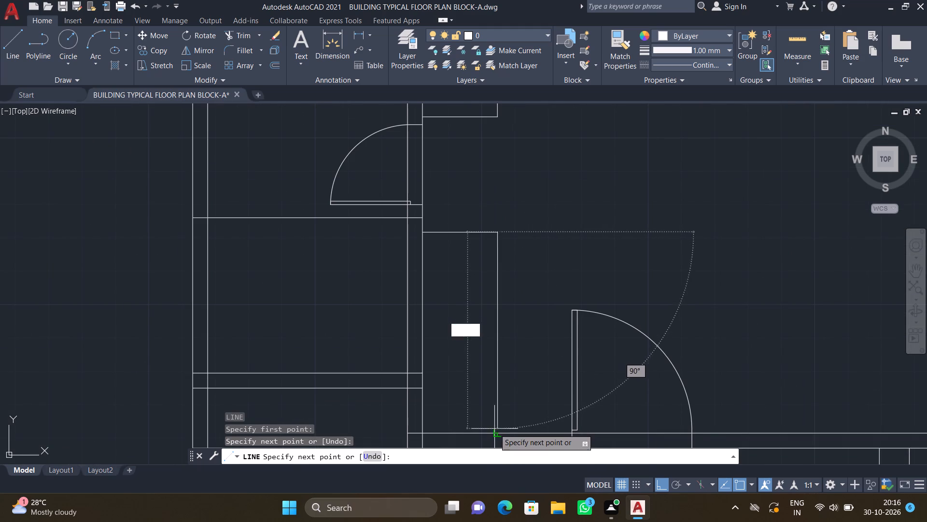
left_click(496, 431)
key("Return")
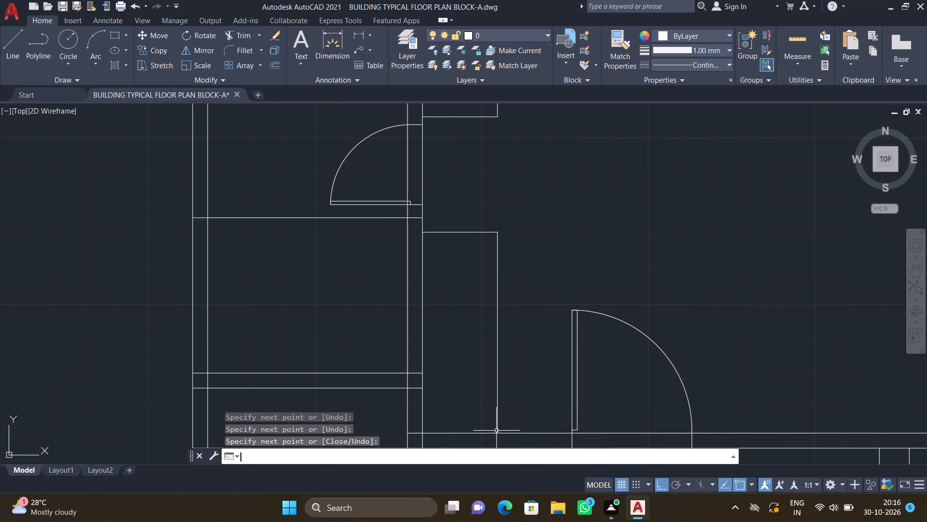
Draw a horizontal line across the lower-left room, a short distance above its bottom wall, between the inner faces of the side walls.
scroll(474, 392, "down", 5)
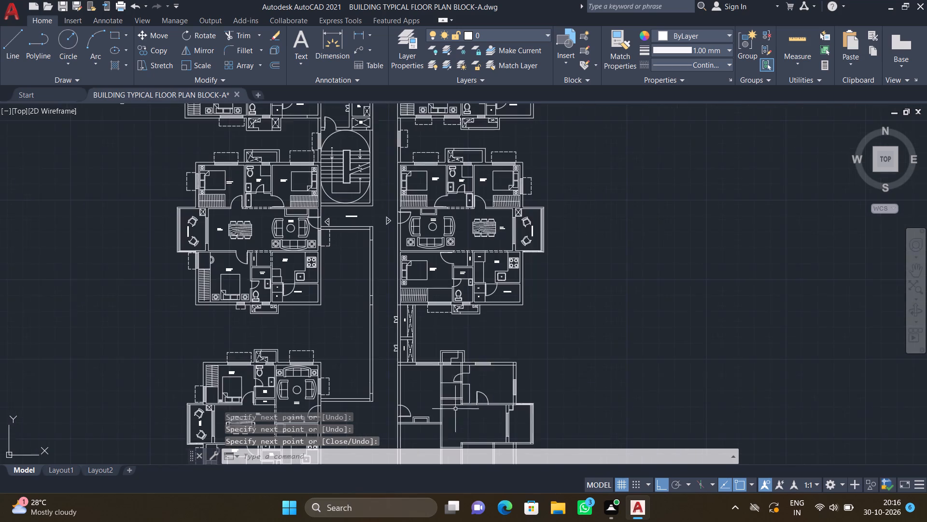
scroll(444, 420, "down", 1)
middle_click_drag(444, 420, 461, 259)
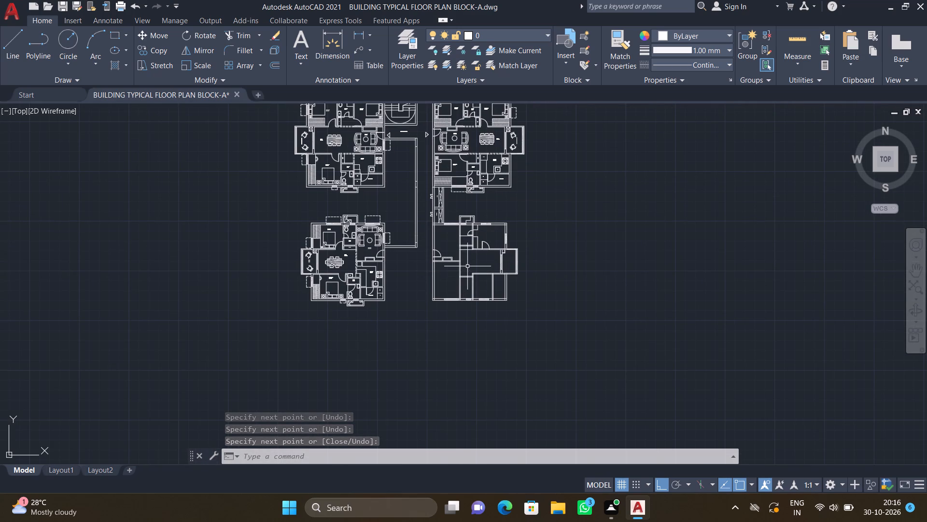
scroll(449, 283, "up", 2)
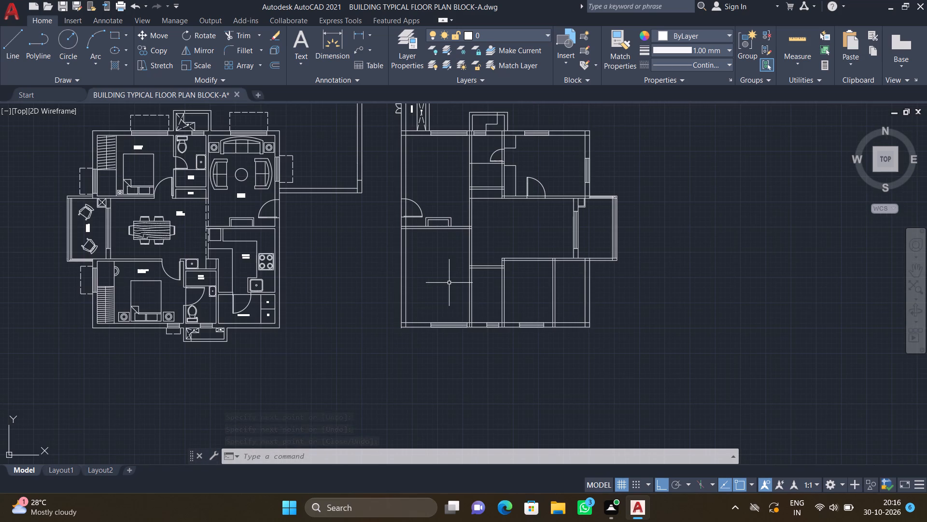
scroll(436, 291, "up", 1)
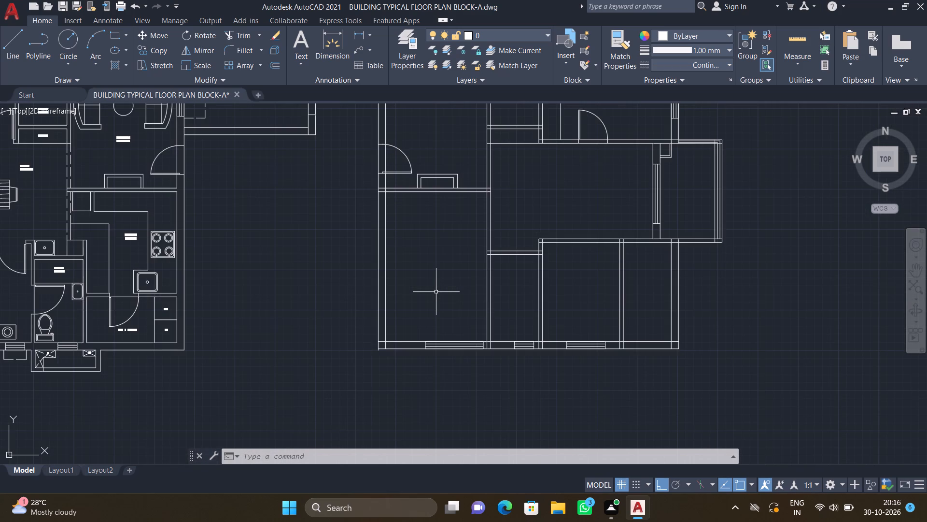
key("l")
key("Return")
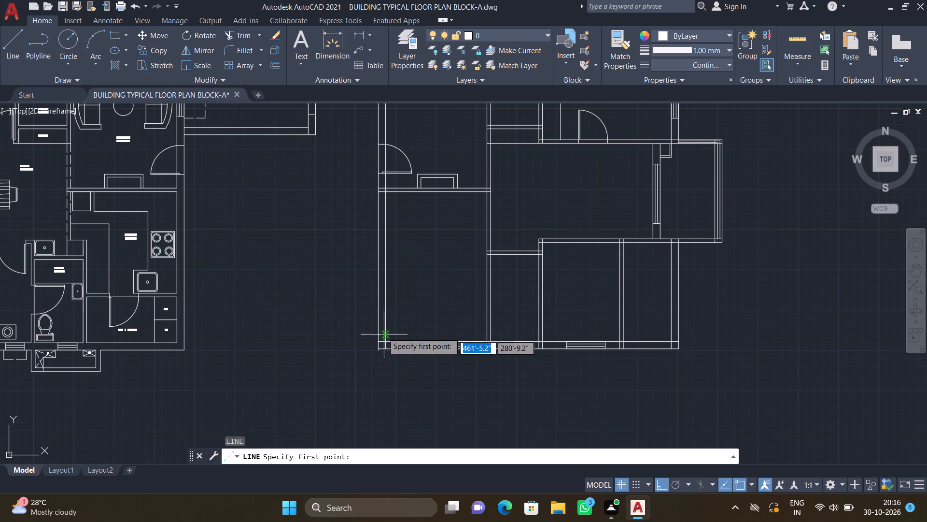
scroll(384, 320, "up", 2)
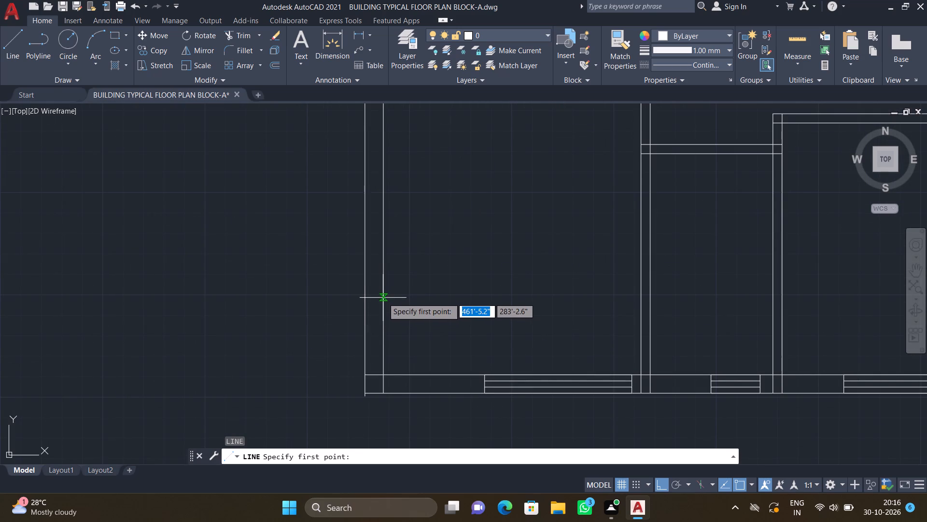
left_click(383, 298)
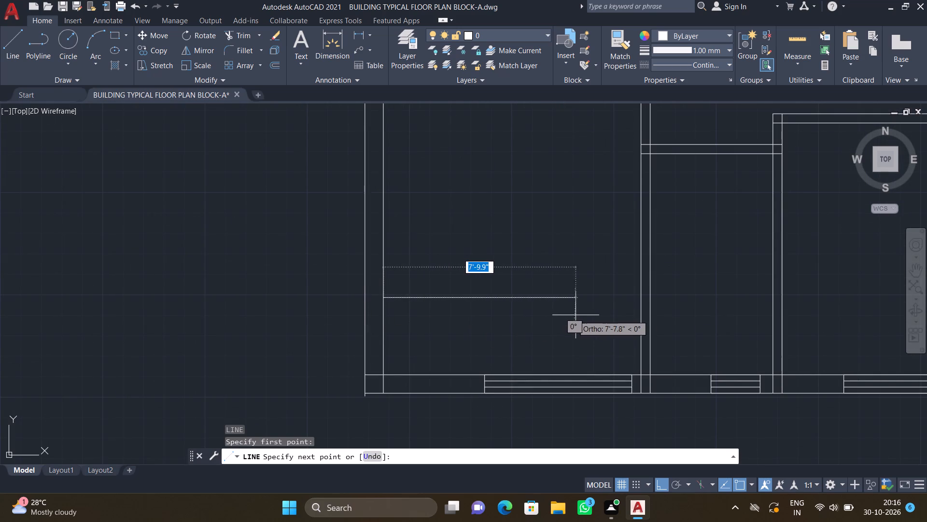
left_click(639, 299)
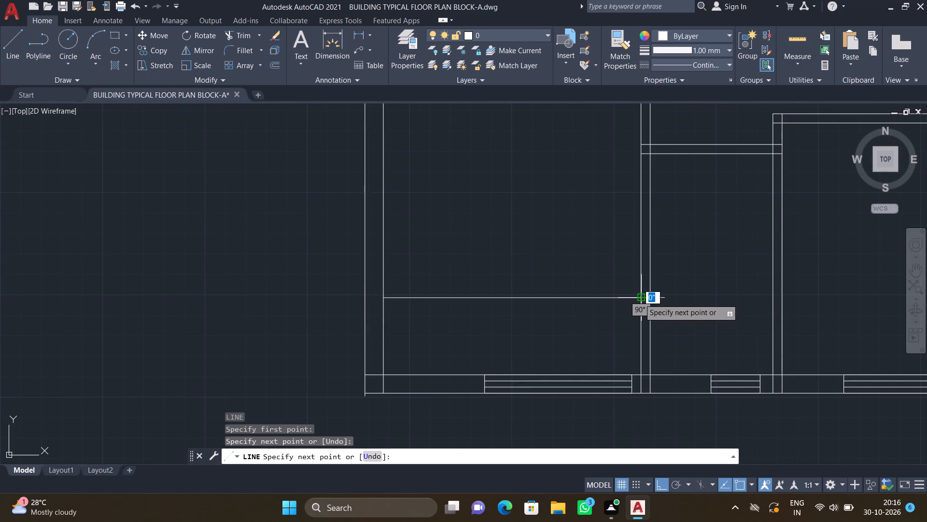
key("Return")
Draw a vertical line from the midpoint of the lower-left room's new horizontal line down to the bottom wall's inner line.
key("l")
key("Return")
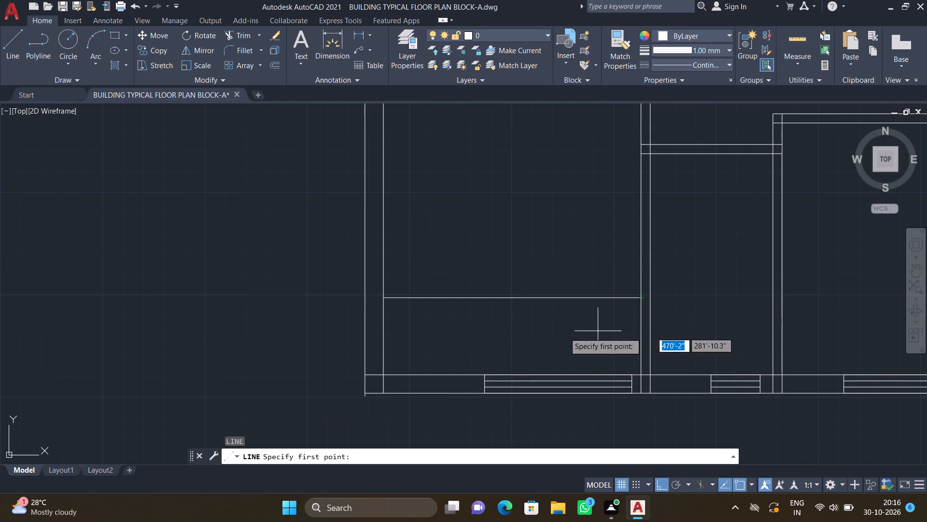
scroll(496, 312, "up", 1)
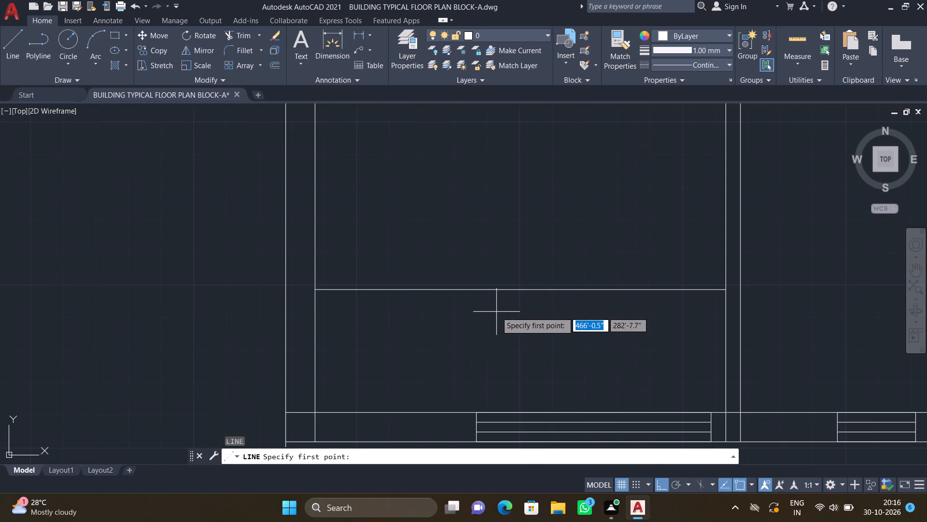
left_click(517, 291)
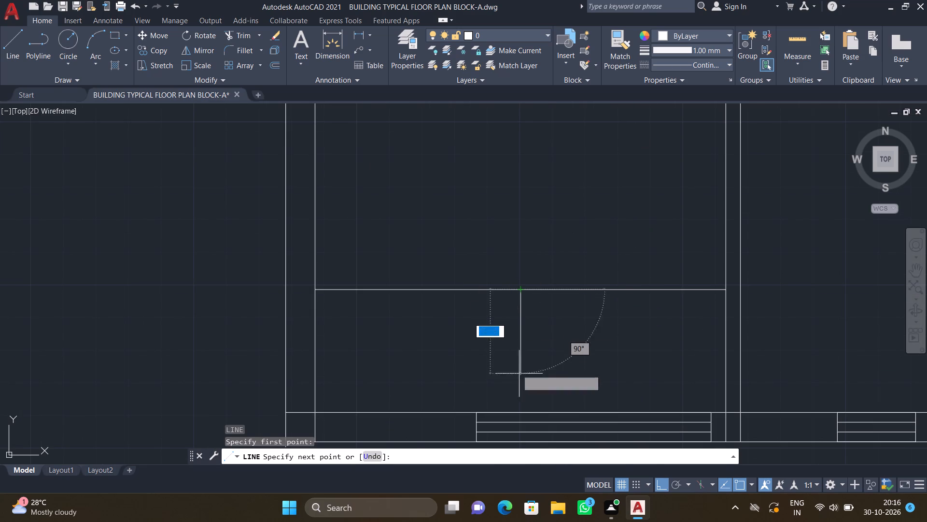
left_click(522, 411)
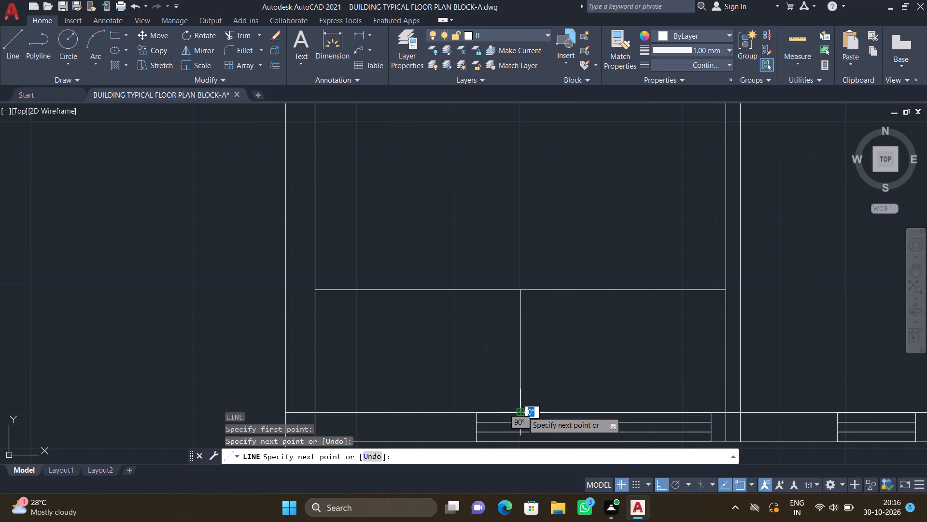
key("Return")
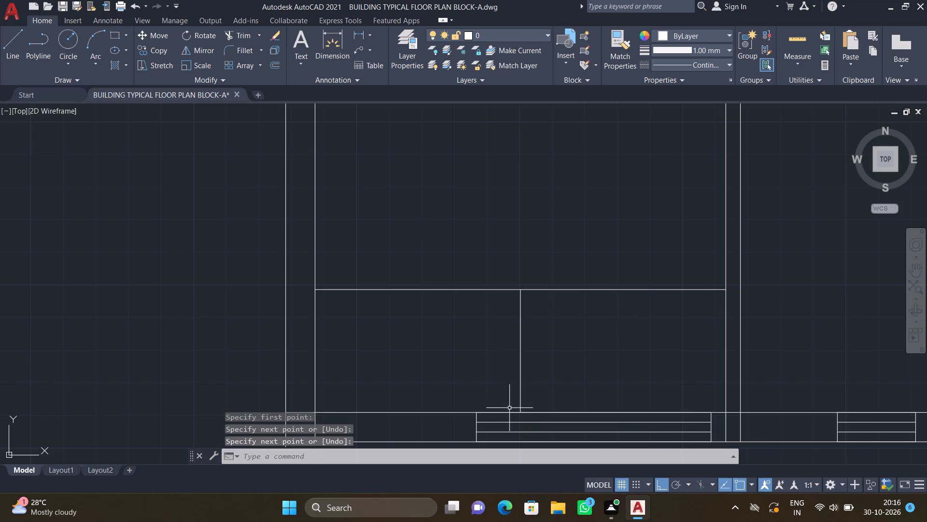
In the narrow bottom-middle room, draw a horizontal line about 5'-9" long below its top wall, across both side walls' full thickness.
scroll(508, 405, "down", 3)
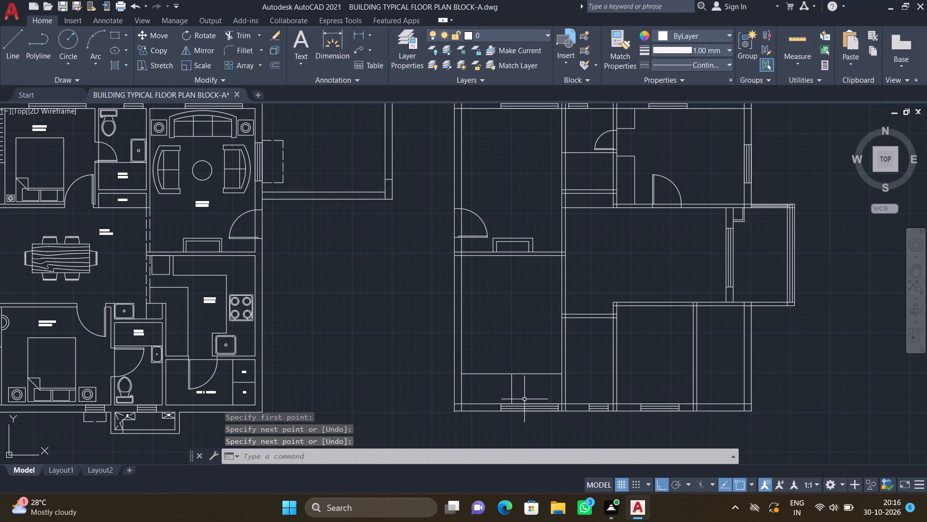
scroll(529, 399, "down", 1)
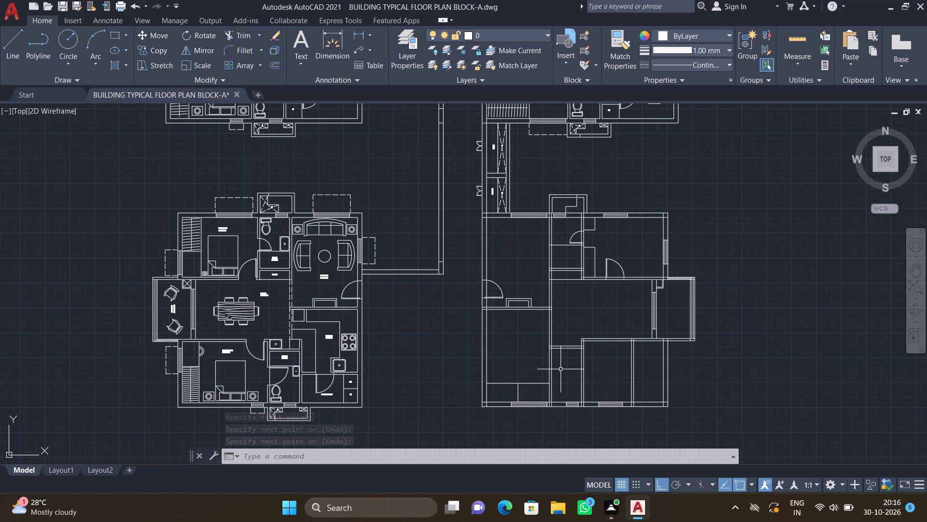
scroll(560, 364, "down", 1)
scroll(566, 372, "up", 2)
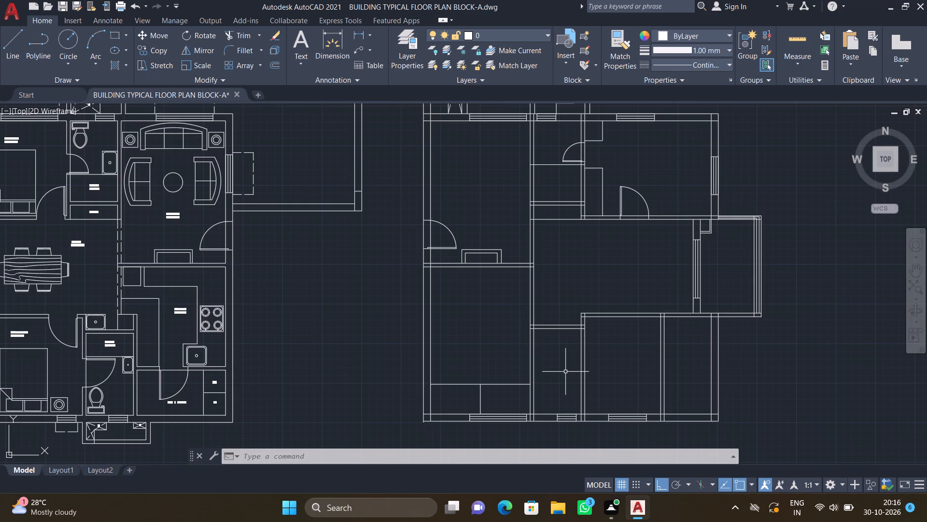
key("l")
key("Return")
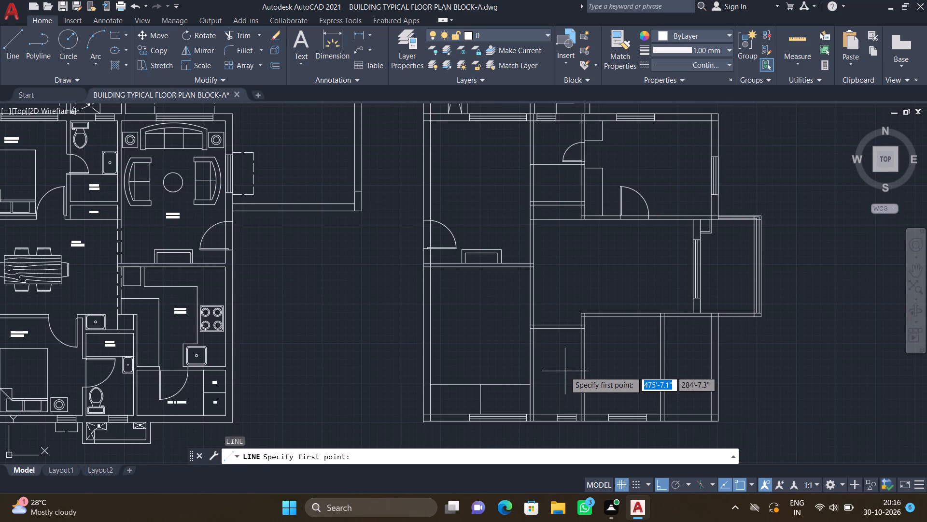
scroll(557, 379, "up", 2)
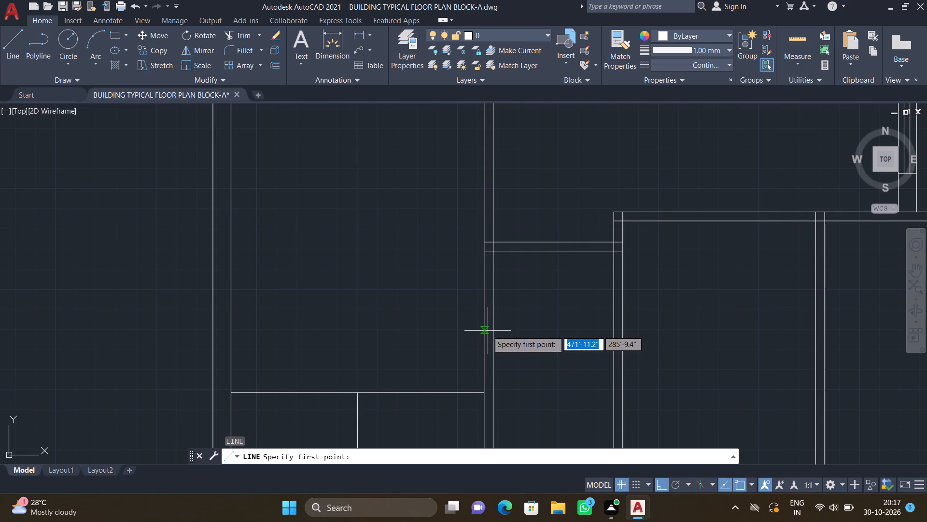
left_click(484, 329)
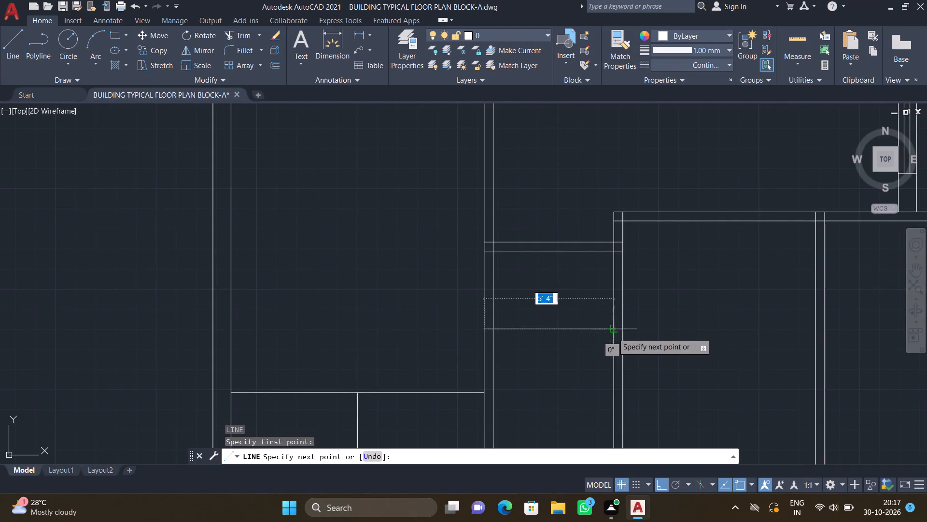
scroll(624, 332, "up", 1)
left_click(619, 330)
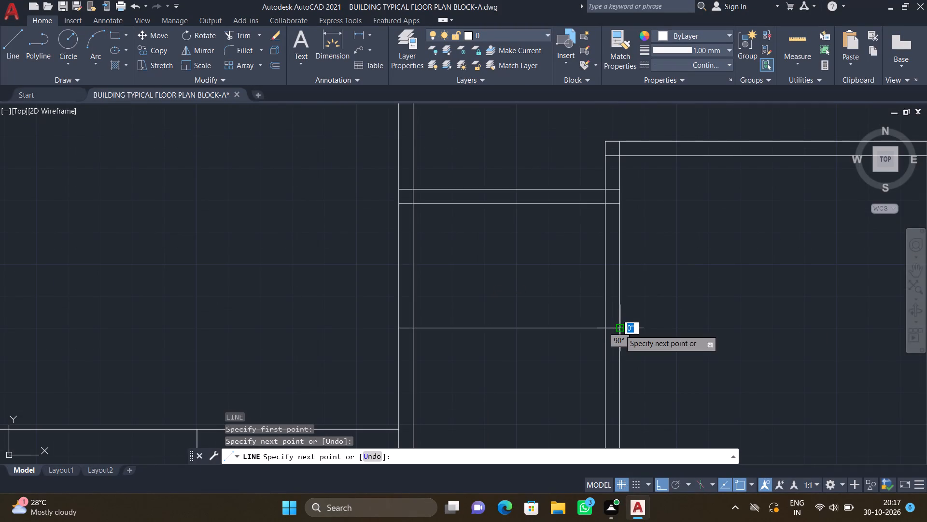
key("Return")
Draw a second parallel line about 5'-9" long just below it between the same wall lines to form a thin partition.
key("l")
key("Return")
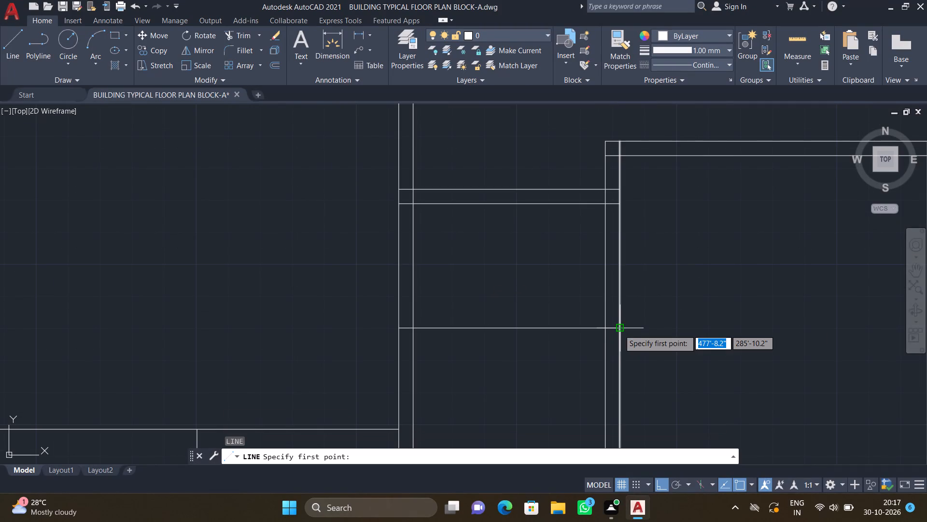
scroll(404, 341, "up", 1)
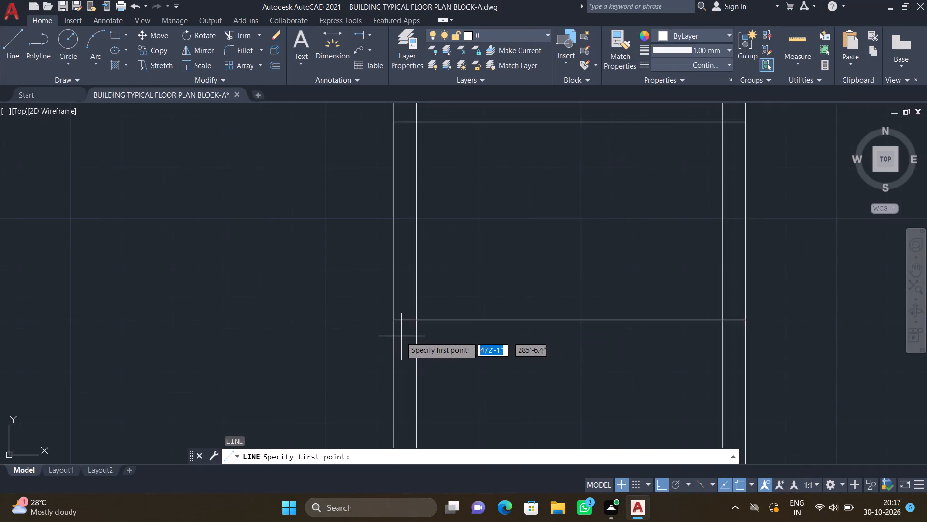
scroll(400, 336, "up", 1)
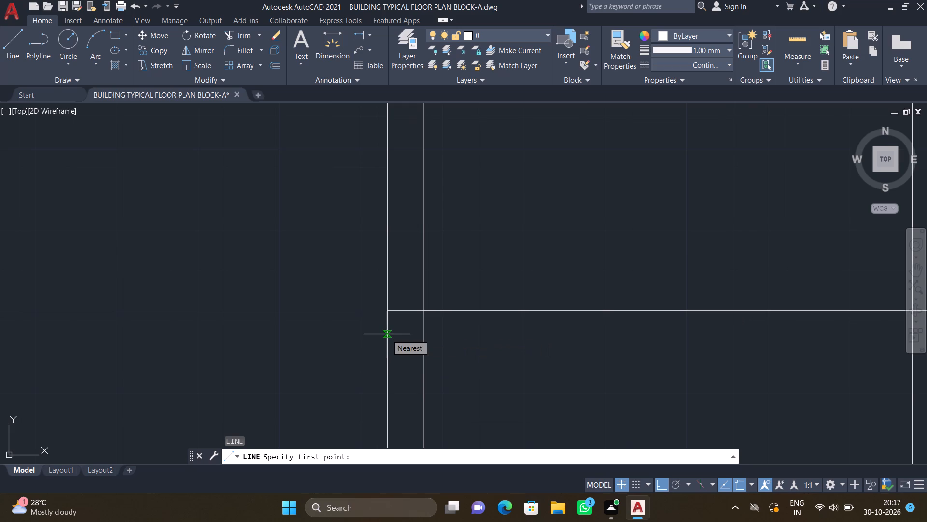
left_click(387, 334)
scroll(517, 365, "down", 3)
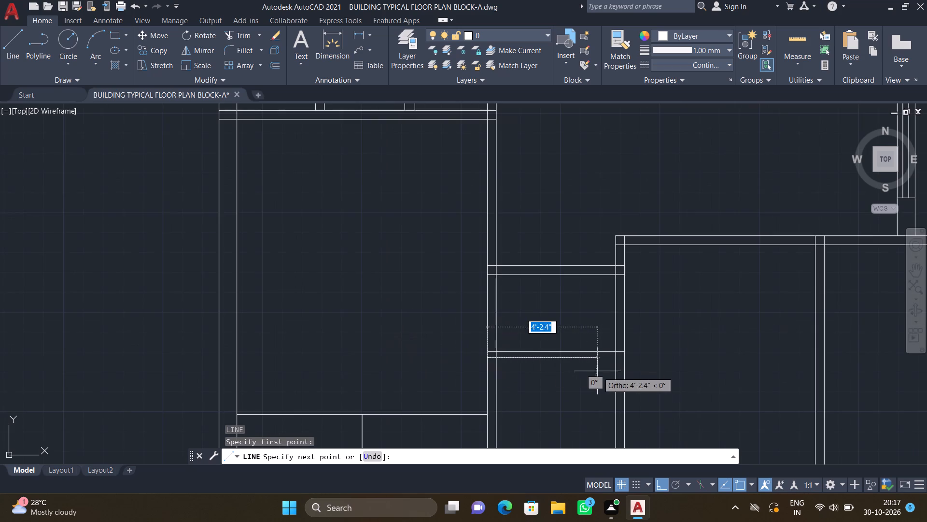
scroll(630, 367, "up", 1)
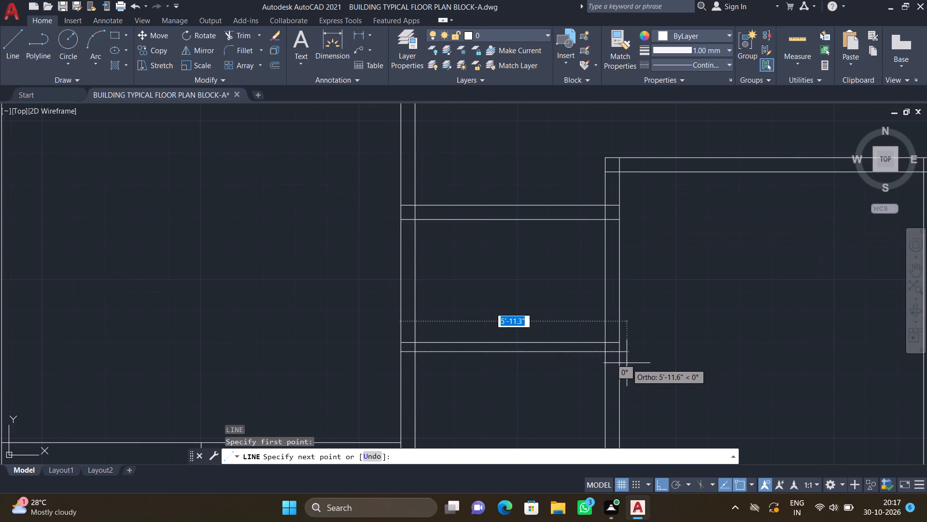
scroll(612, 352, "up", 2)
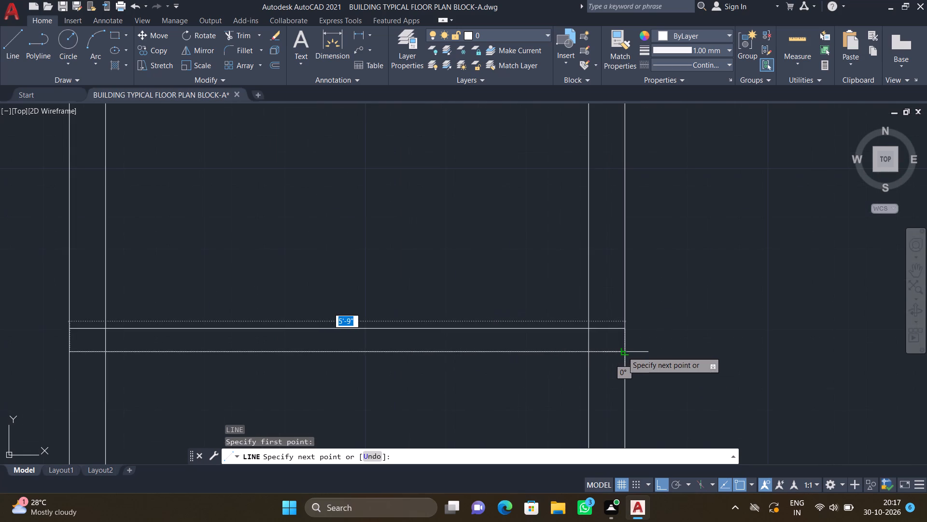
left_click(622, 351)
key("Return")
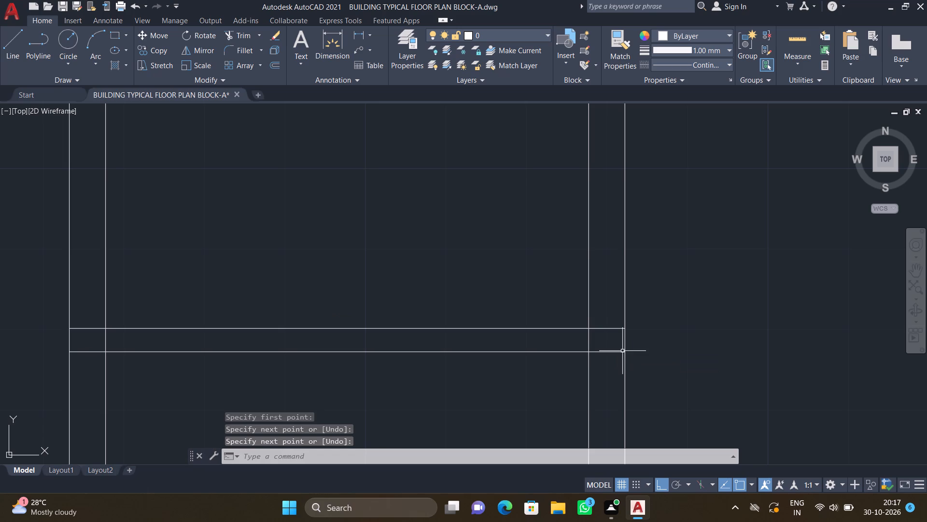
Draw a horizontal line about 5'-4" long from the adjacent lower room's upper-left outer wall corner to the left partition wall's outer line.
scroll(604, 351, "down", 3)
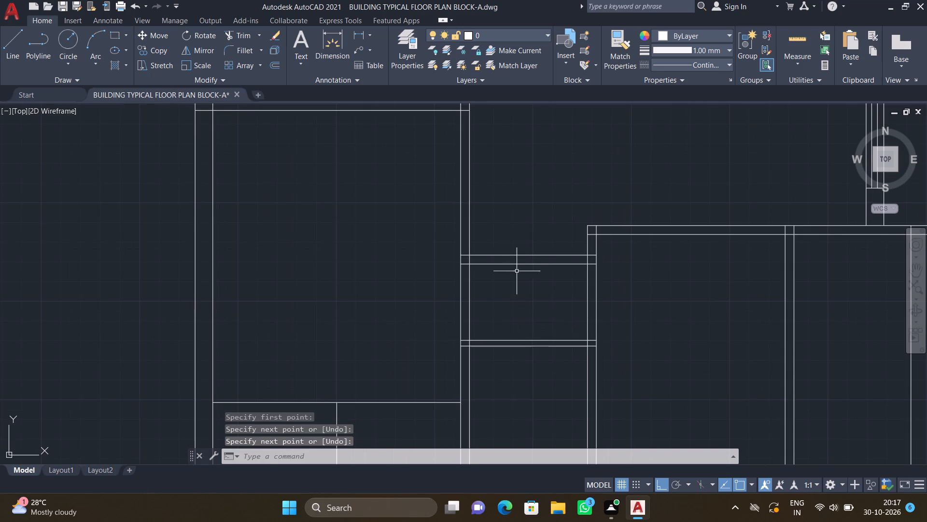
scroll(549, 235, "up", 1)
key("l")
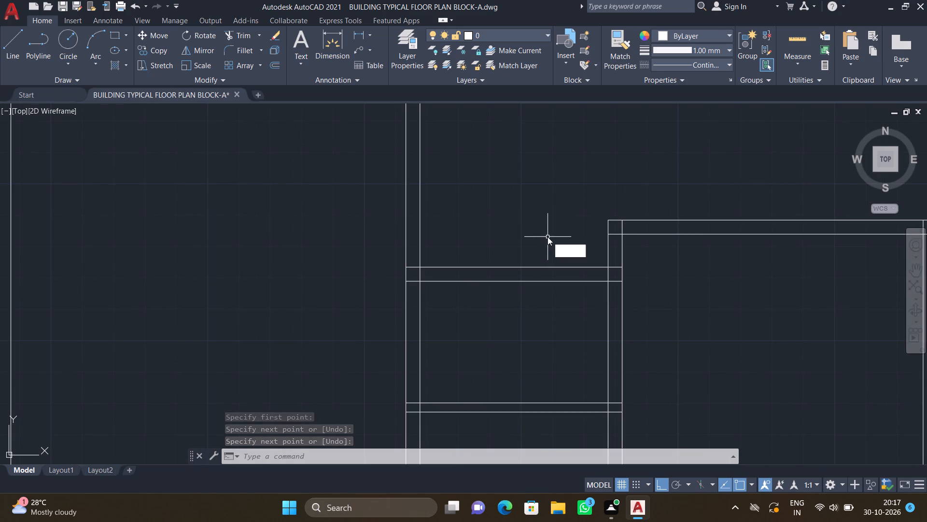
key("Return")
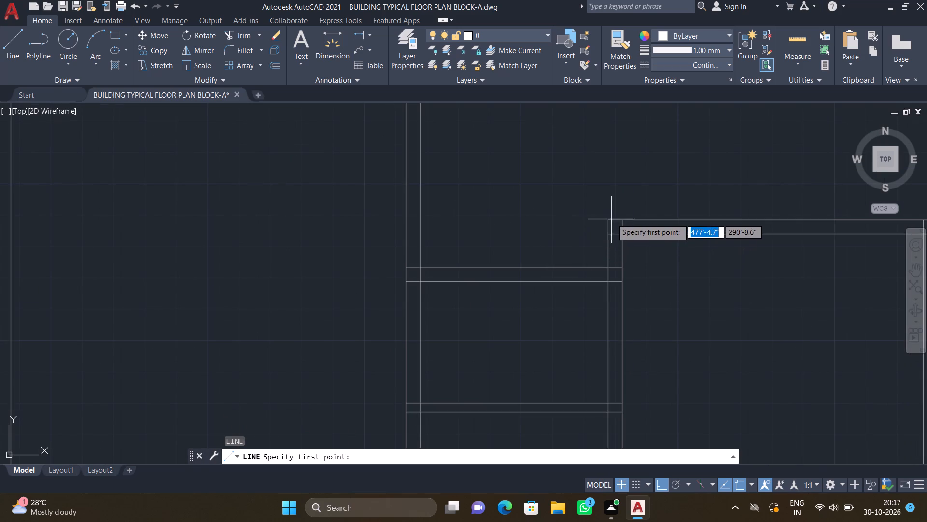
scroll(613, 220, "up", 1)
left_click(602, 220)
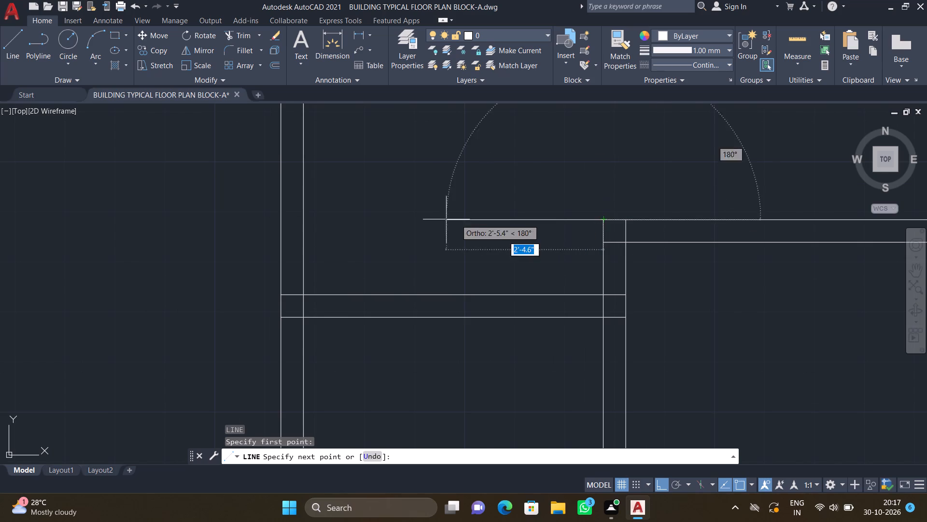
scroll(287, 224, "up", 1)
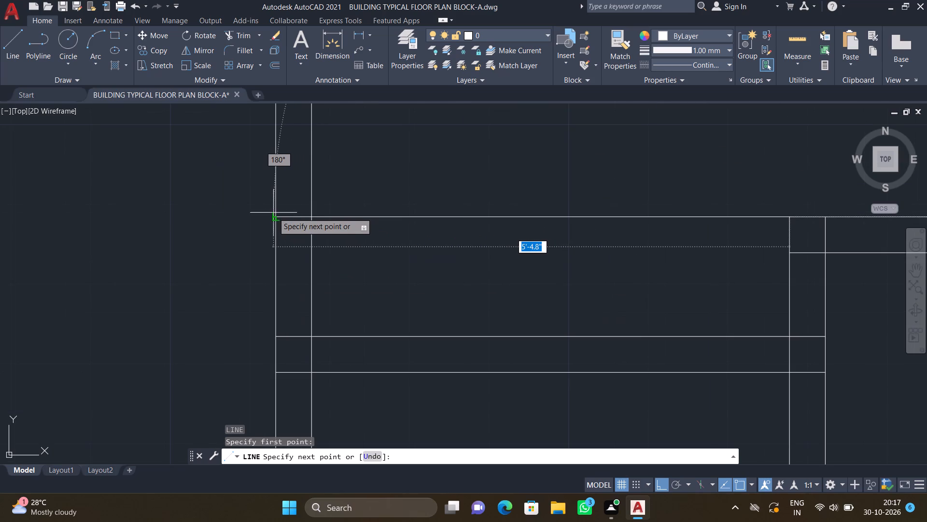
left_click(274, 214)
key("Return")
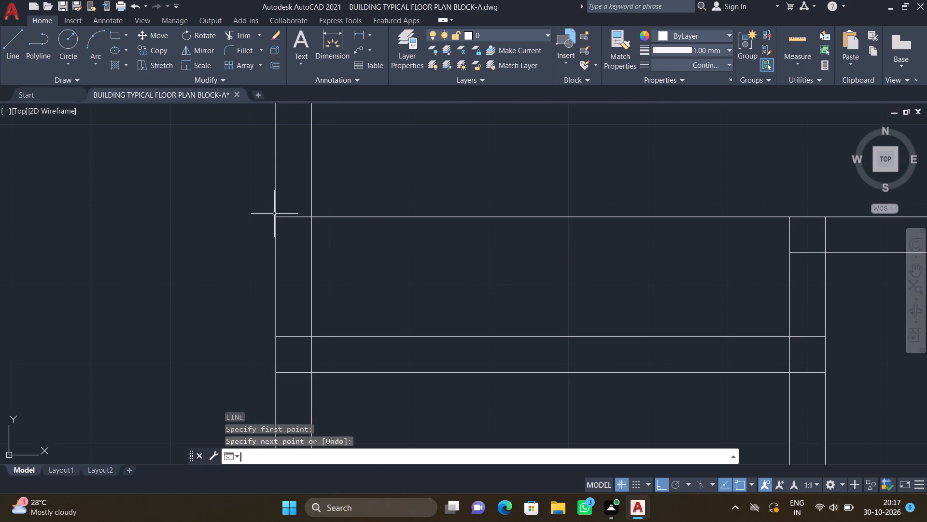
scroll(282, 222, "down", 4)
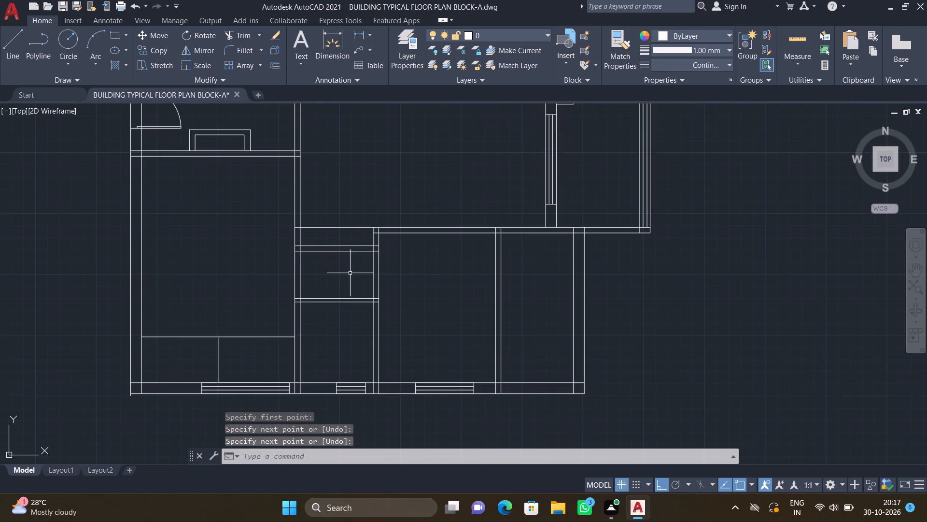
scroll(351, 277, "down", 1)
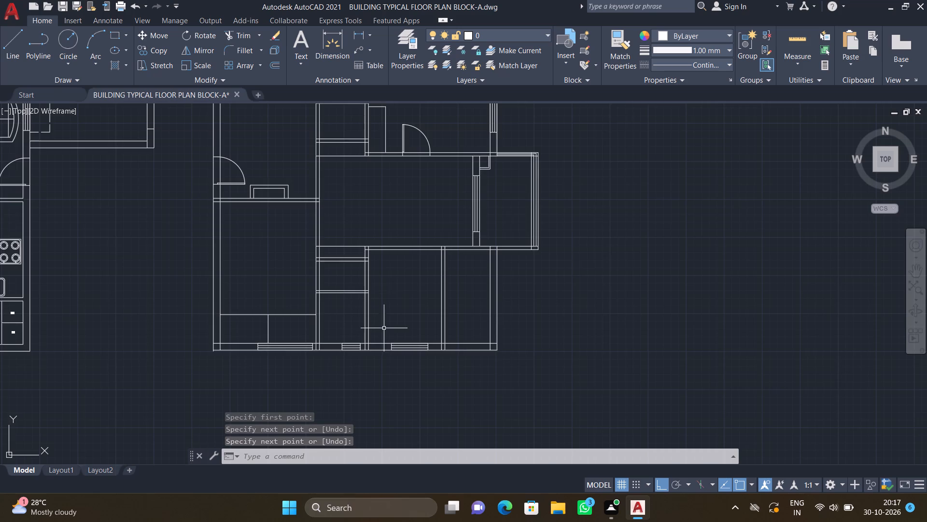
In the bottom-centre room, draw a counter outline from the left wall: about 2'-6" across, 4'-2" down and back to the wall.
scroll(384, 328, "up", 1)
key("l")
key("Return")
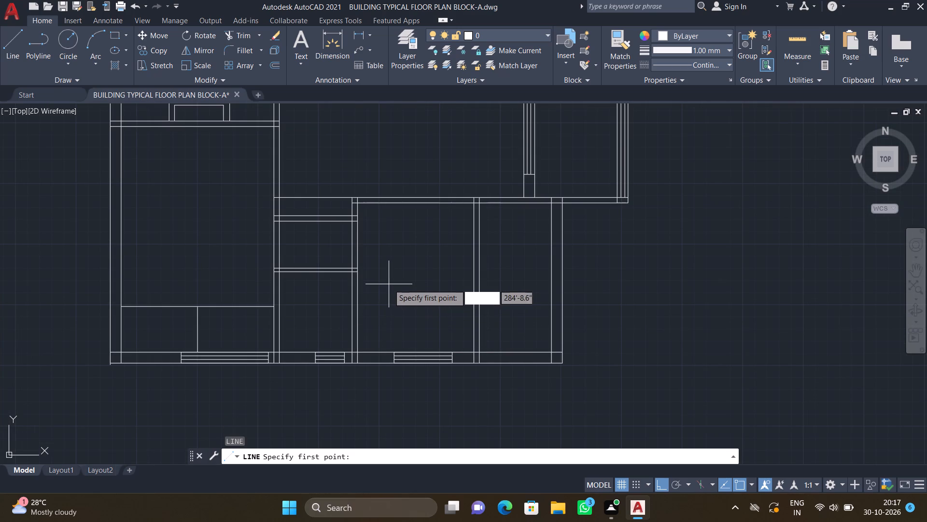
scroll(374, 284, "up", 2)
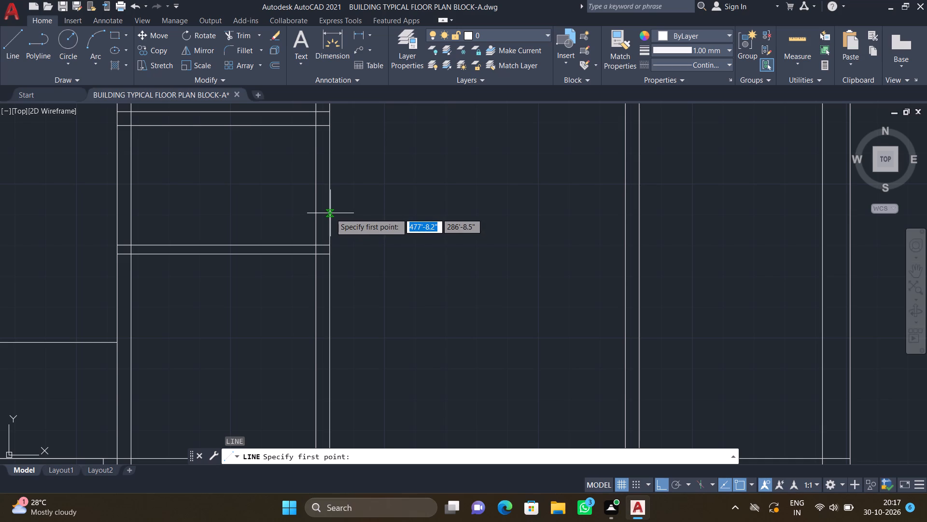
left_click(330, 213)
scroll(420, 224, "down", 2)
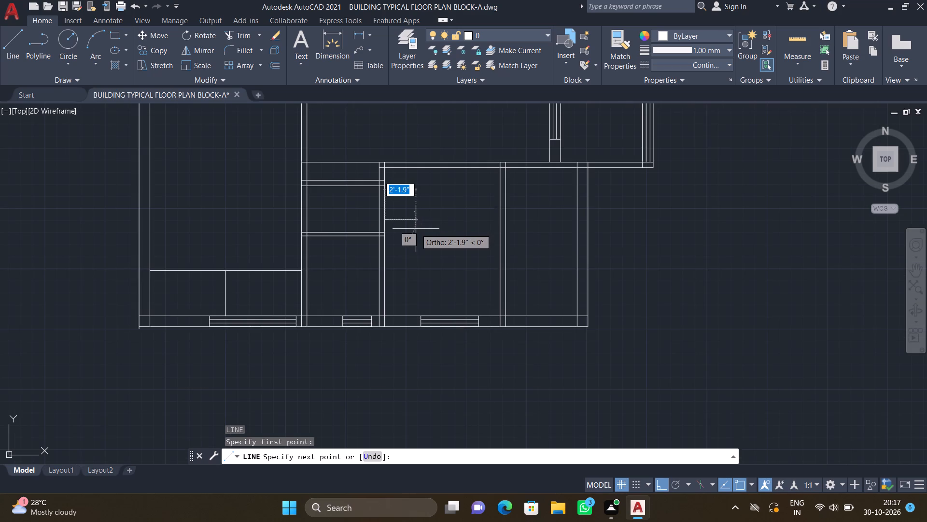
scroll(415, 230, "up", 1)
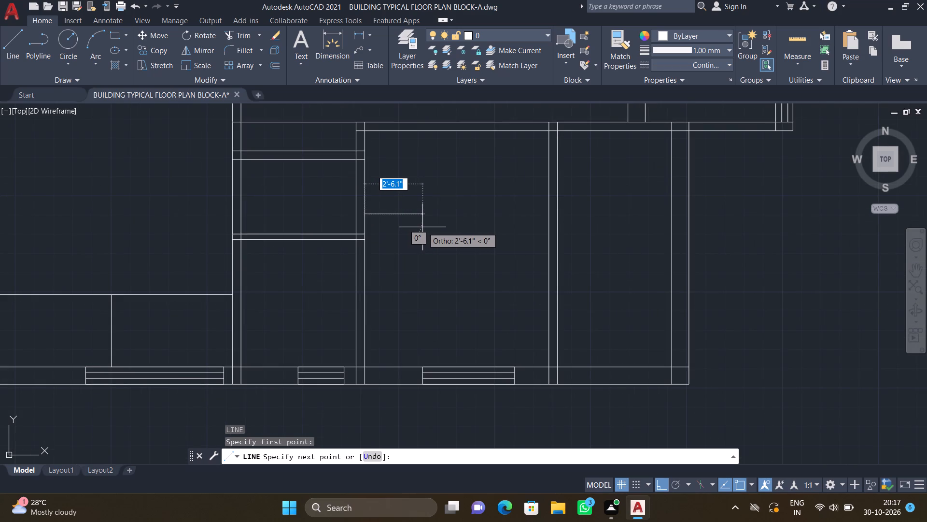
left_click(422, 227)
scroll(420, 323, "up", 1)
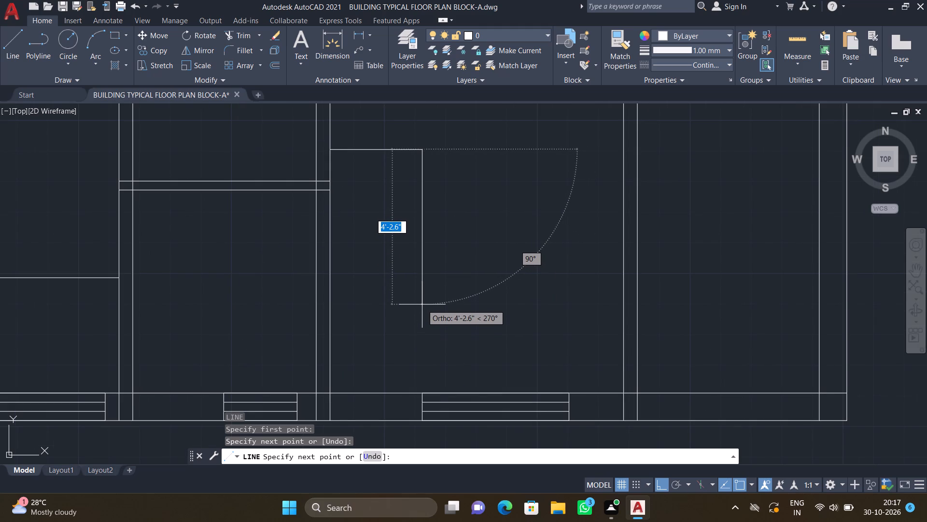
left_click(422, 304)
scroll(341, 315, "up", 2)
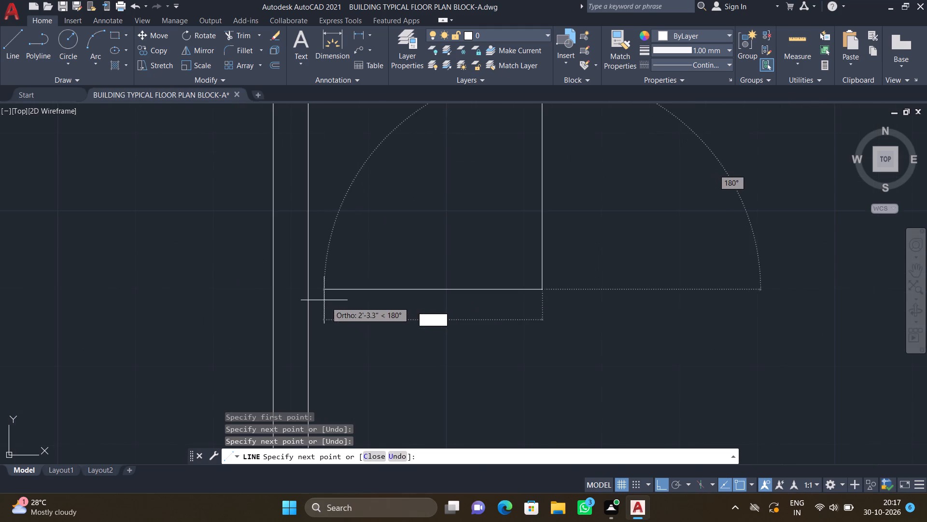
left_click(310, 291)
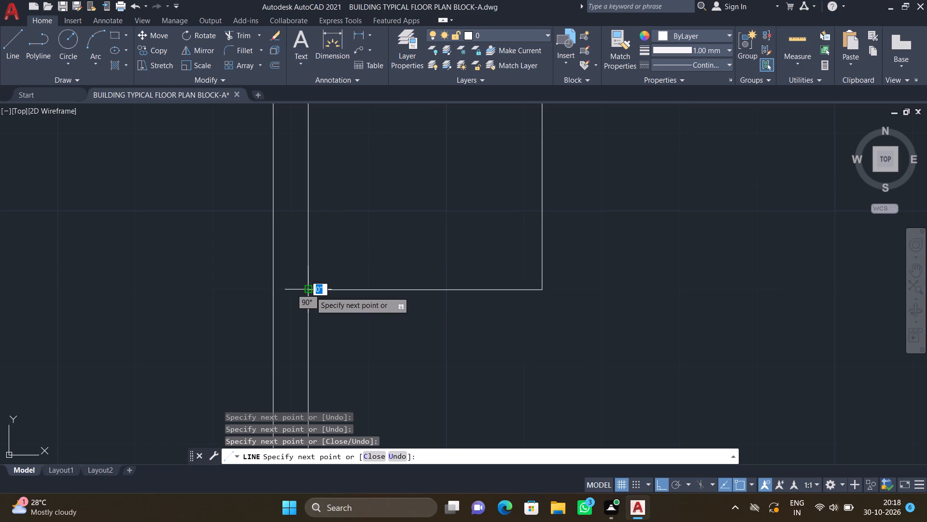
key("Return")
Continue from the outline's lower outer corner with lines about 2'-10" rightward, 3'-11" up and 2'-8" across to the right wall.
key("l")
key("Return")
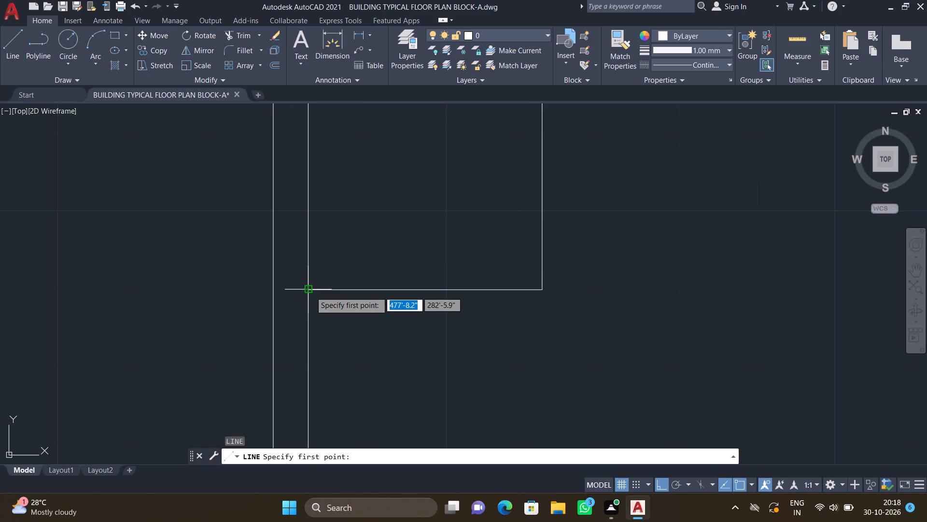
scroll(311, 292, "down", 3)
scroll(390, 295, "up", 1)
left_click(383, 293)
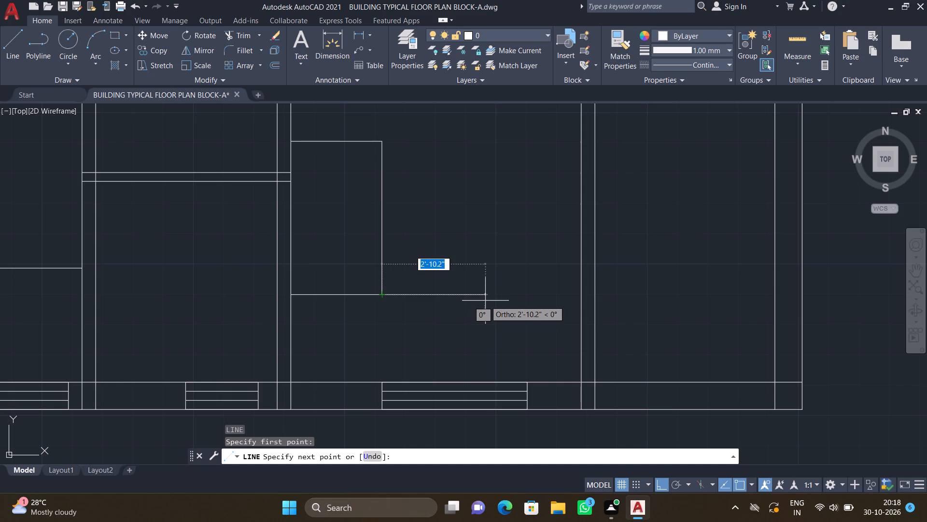
scroll(502, 300, "up", 1)
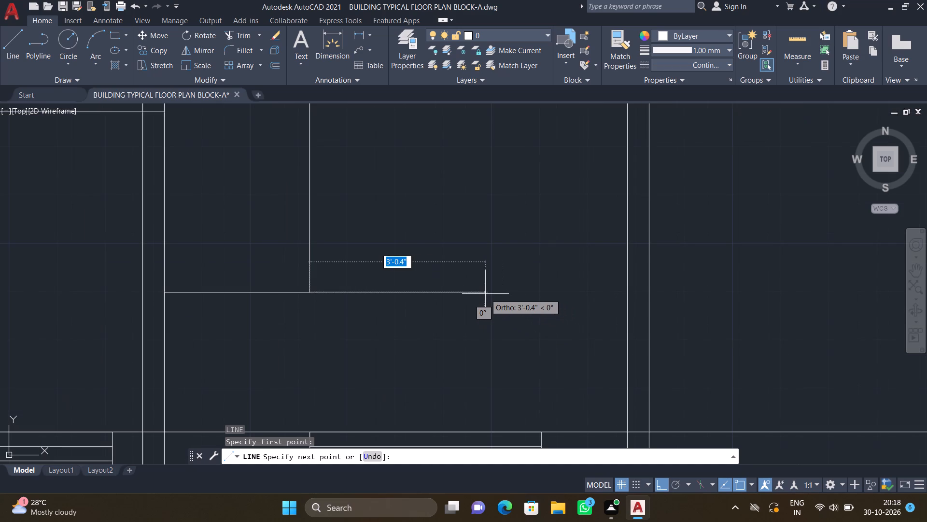
scroll(485, 294, "down", 1)
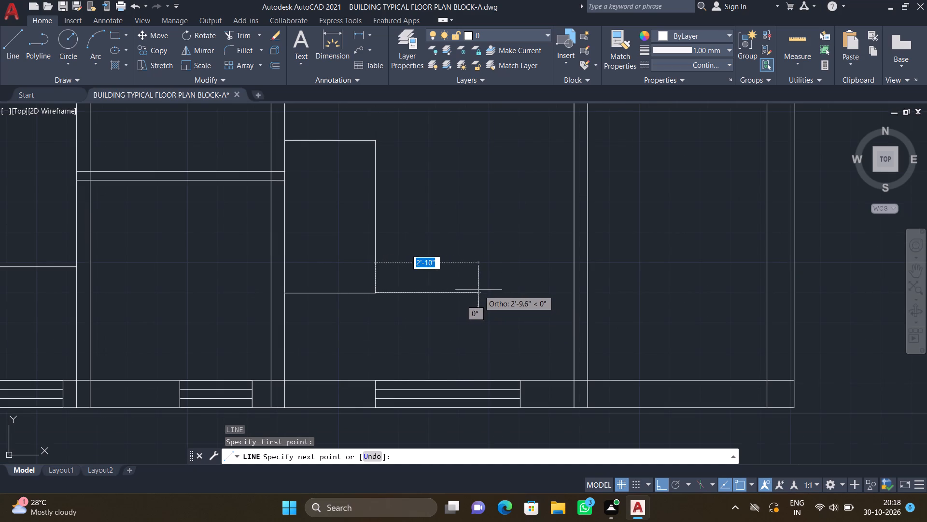
left_click(478, 290)
scroll(482, 232, "down", 2)
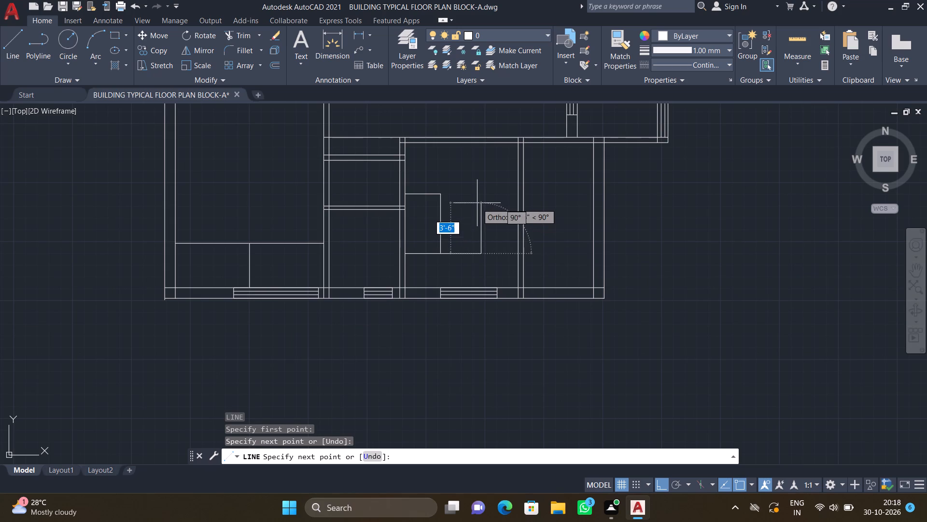
scroll(477, 203, "up", 1)
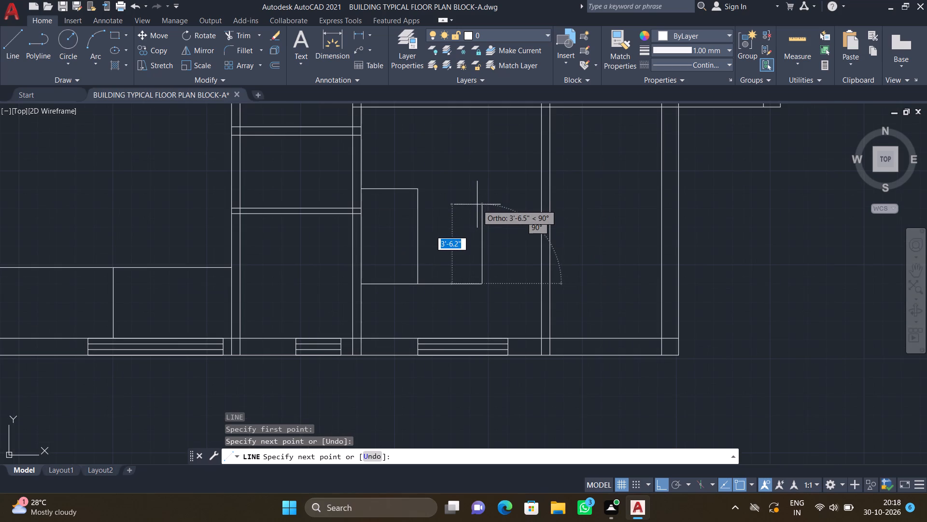
scroll(481, 205, "up", 2)
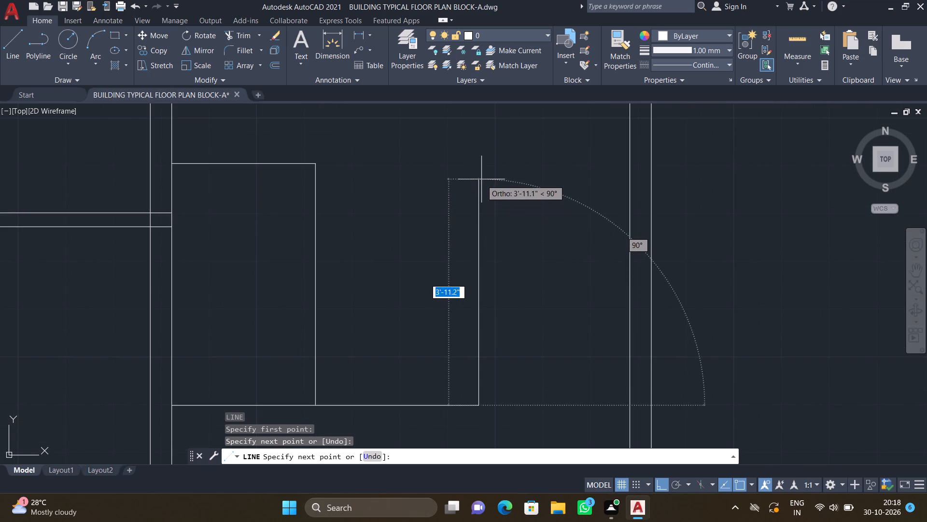
left_click(481, 178)
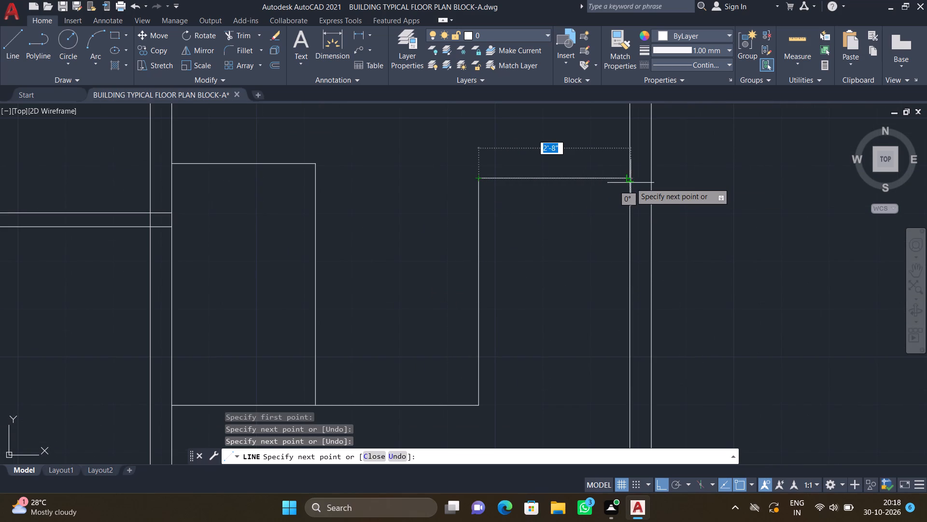
left_click(628, 178)
key("Return")
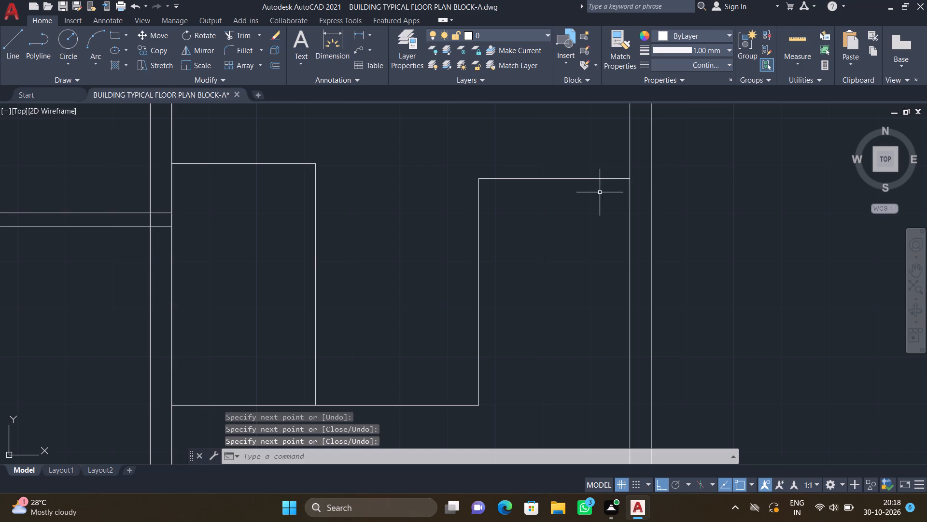
Draw a rectangle about 2'-9" by 2'-10" against the same room's left wall, just above the counter outline.
scroll(532, 198, "down", 3)
scroll(437, 150, "up", 1)
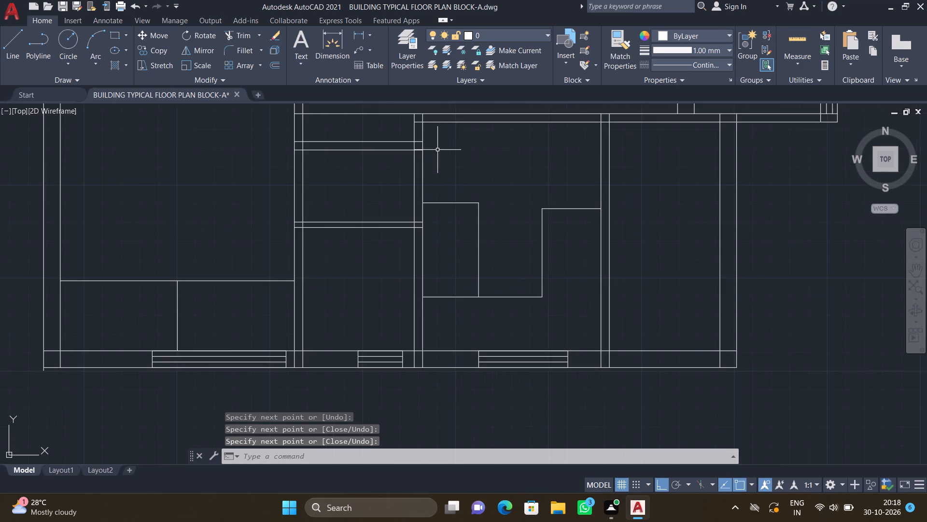
scroll(437, 150, "up", 1)
type("REC")
key("Return")
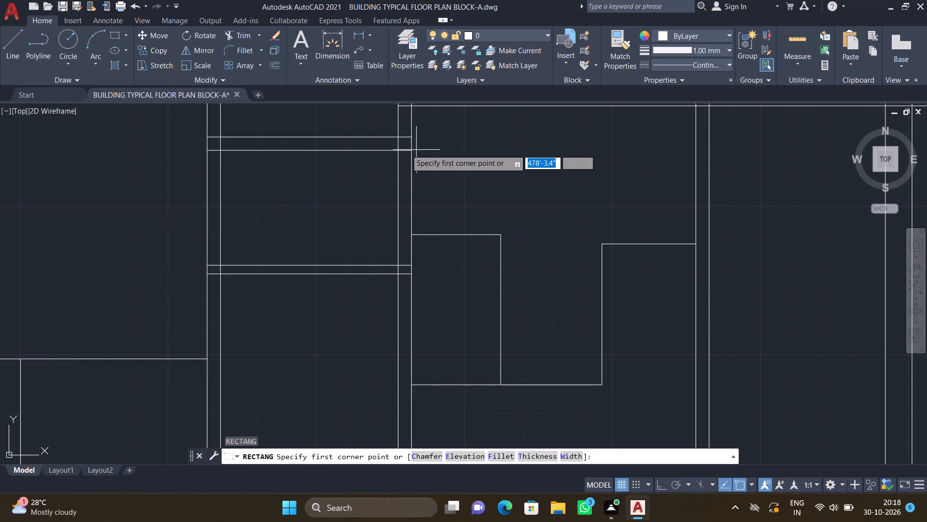
scroll(424, 224, "up", 1)
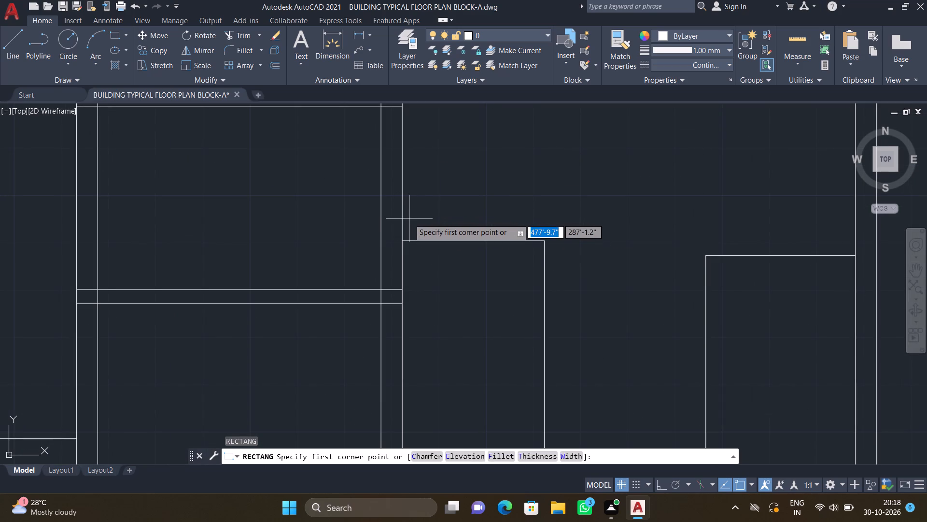
left_click_drag(401, 220, 427, 224)
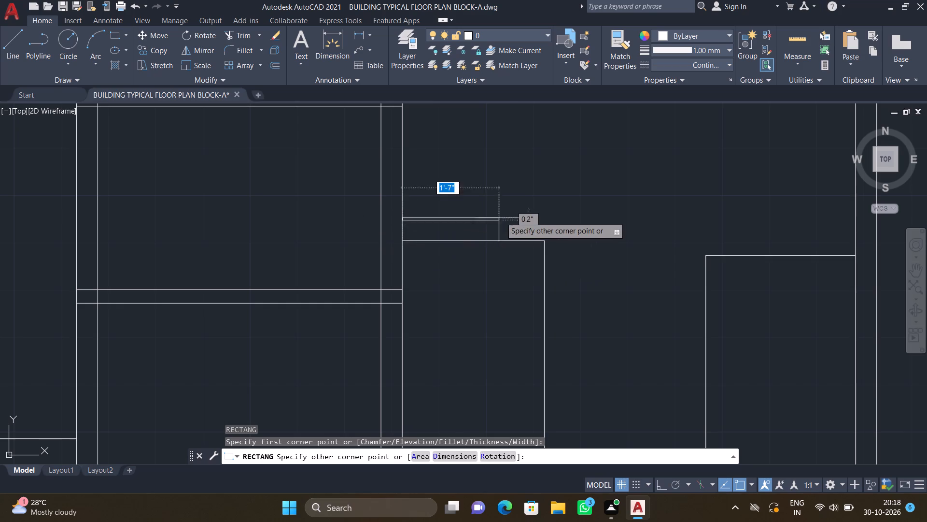
scroll(516, 206, "down", 2)
scroll(528, 148, "up", 1)
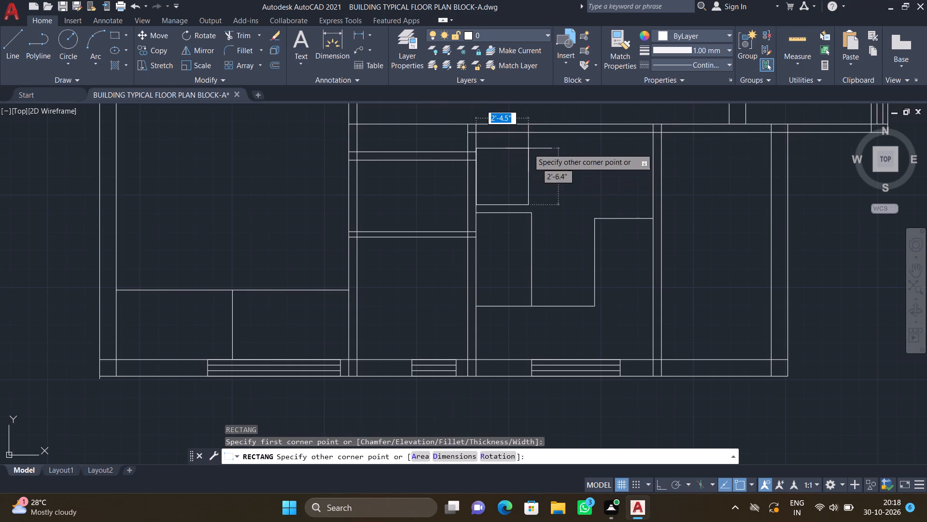
scroll(542, 148, "up", 1)
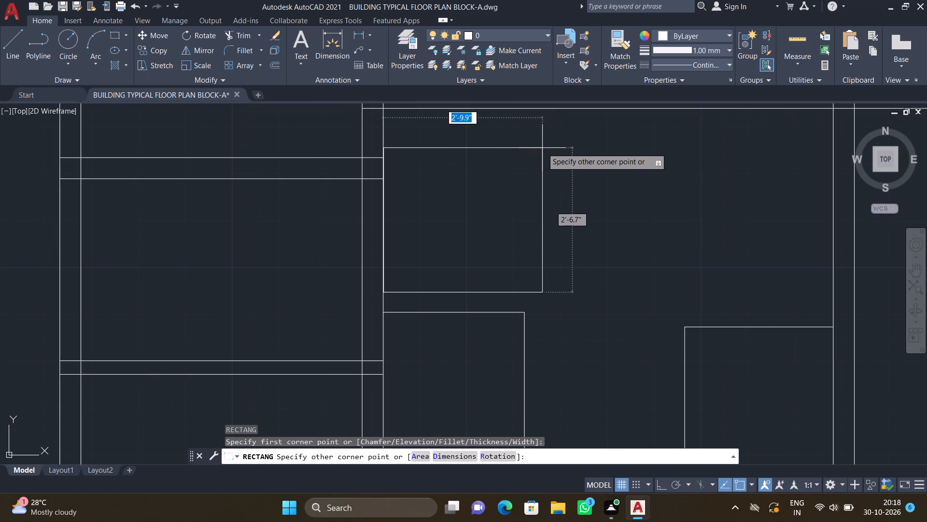
scroll(543, 143, "down", 1)
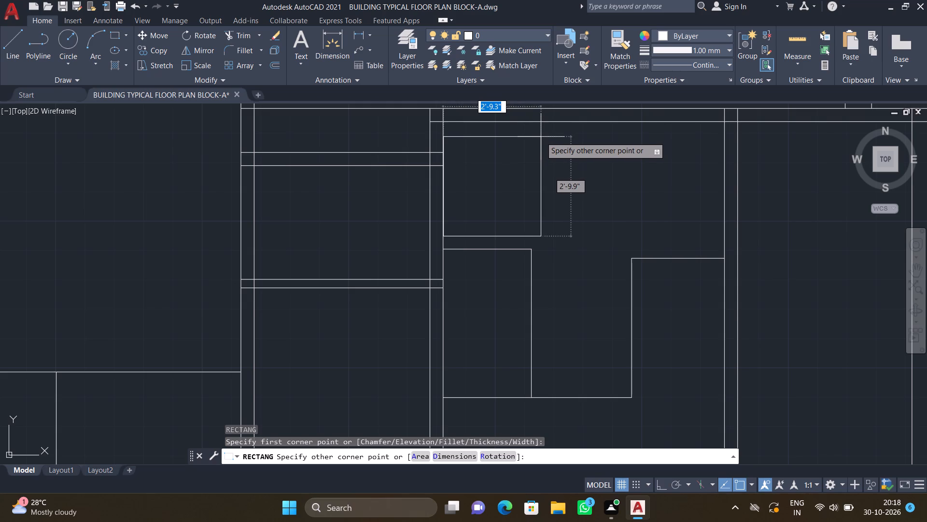
scroll(540, 137, "up", 1)
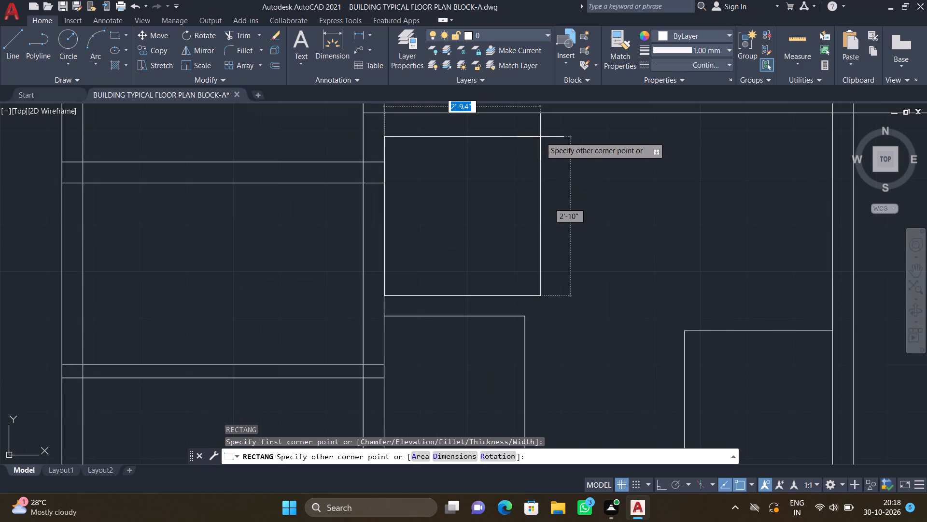
left_click(538, 132)
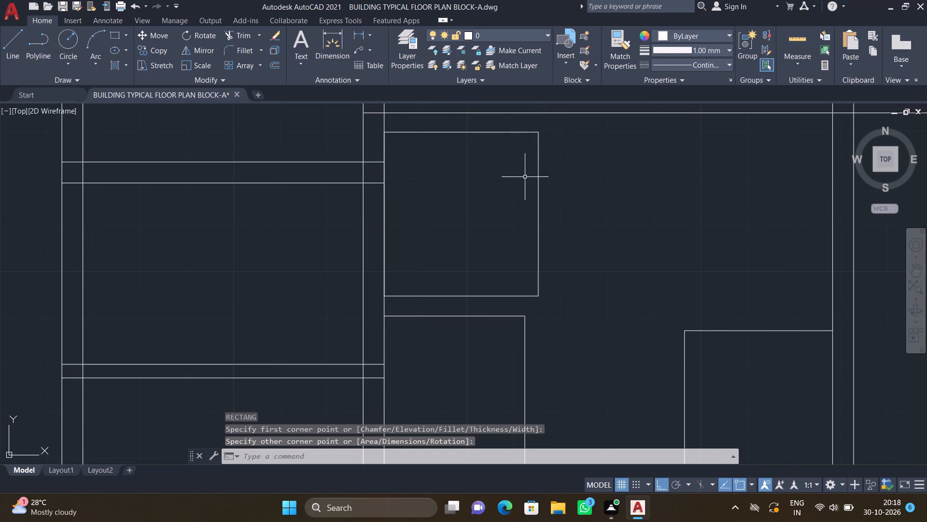
In the lower-right room, draw a horizontal line between the side walls' inner lines, about 2'-4" above the bottom wall.
scroll(519, 225, "down", 4)
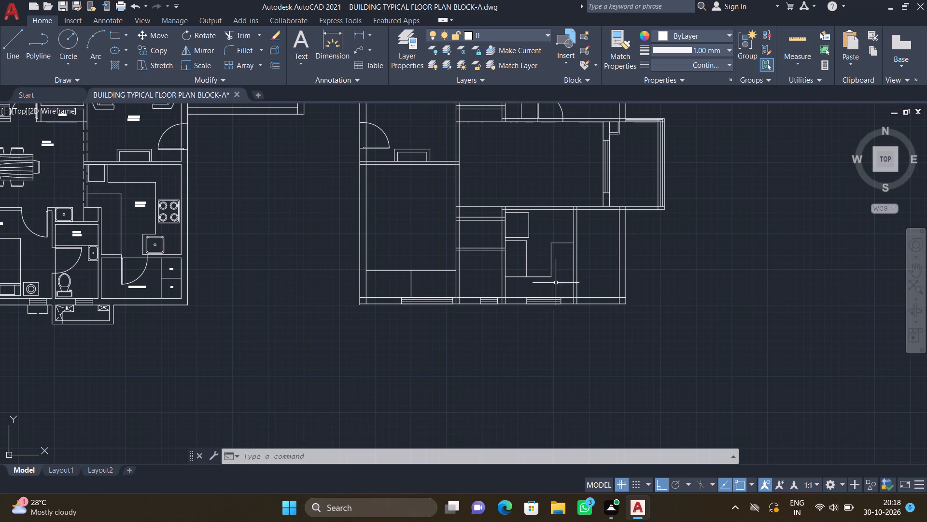
scroll(580, 288, "up", 2)
key("l")
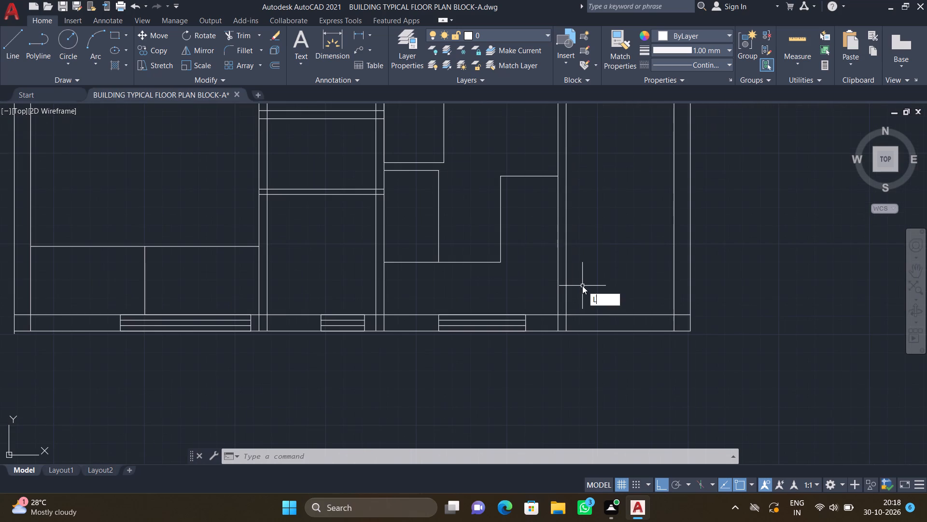
key("Return")
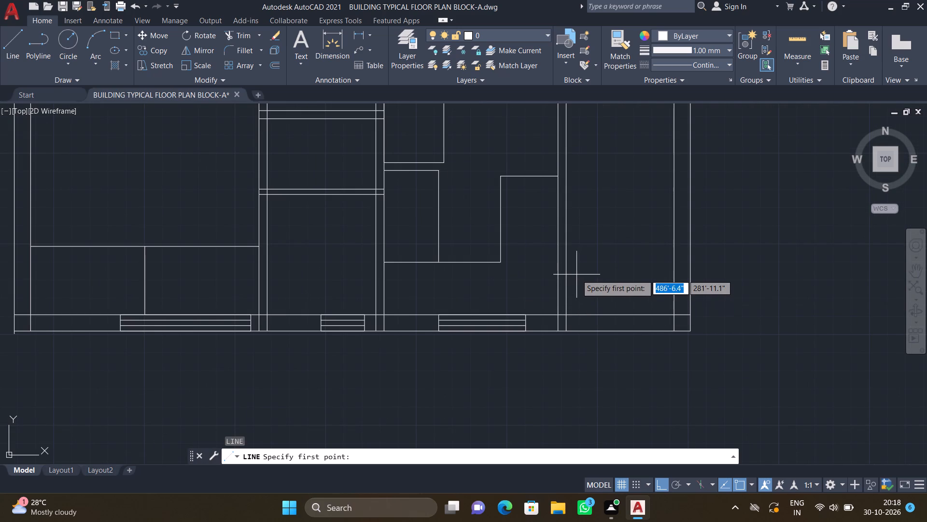
scroll(576, 275, "up", 1)
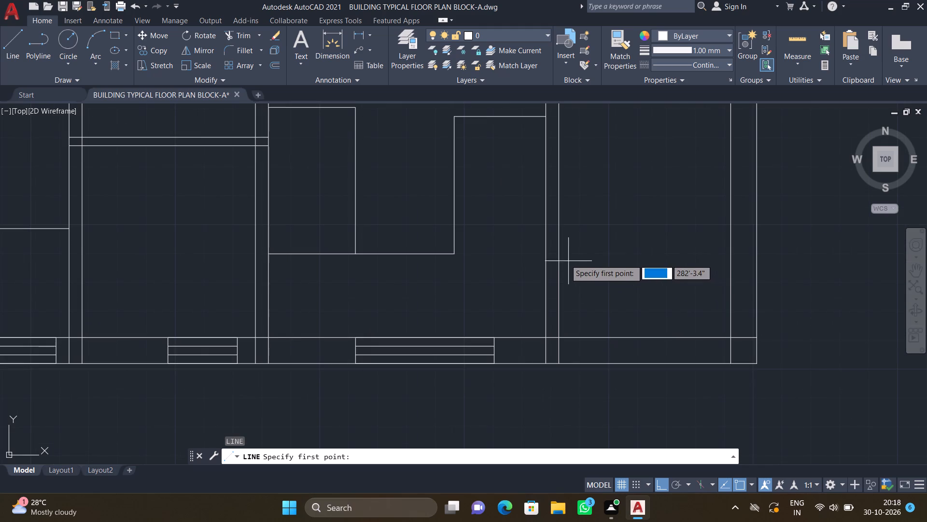
left_click(560, 256)
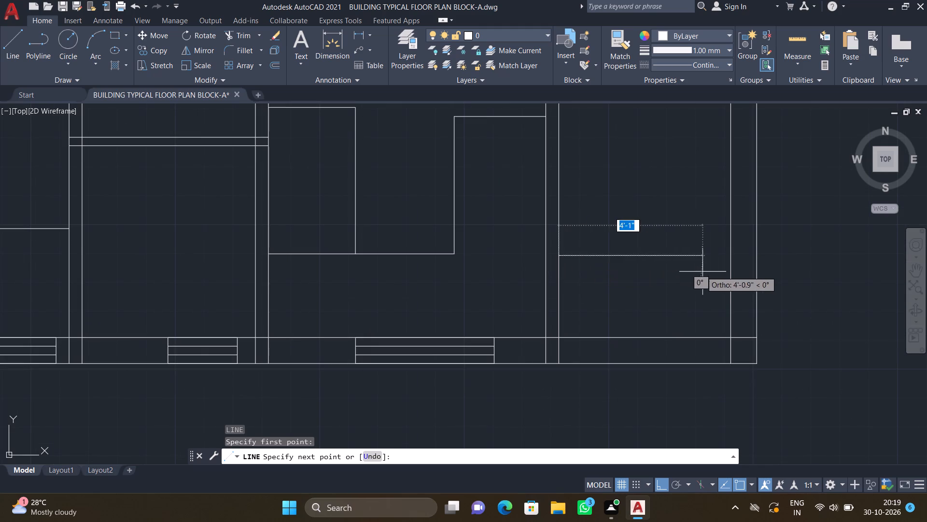
left_click(730, 255)
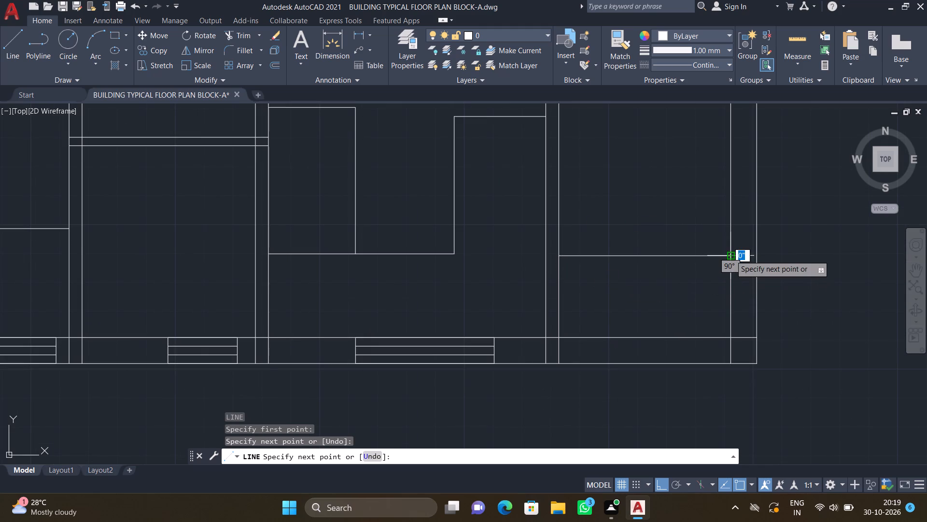
key("Return")
Draw a vertical line about 2'-4" long from that horizontal line's midpoint down to the bottom wall's inner line.
key("l")
key("Return")
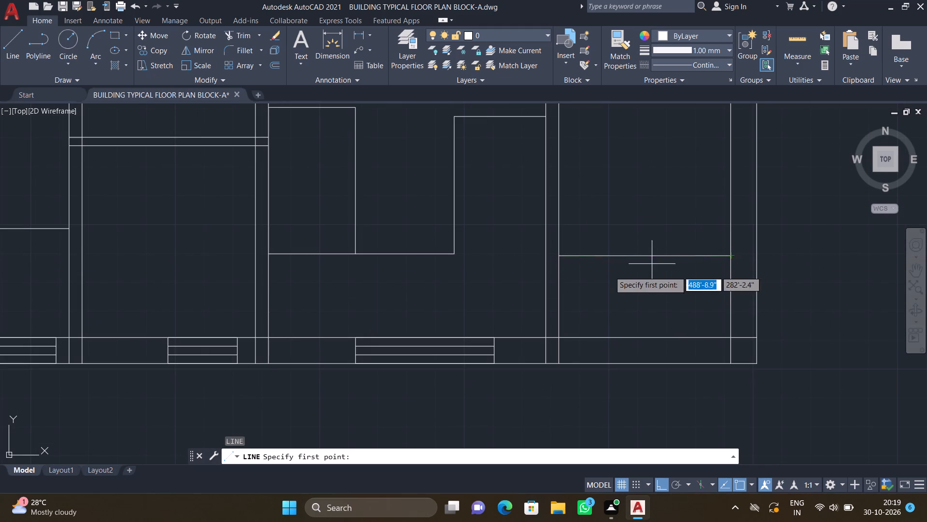
left_click(644, 253)
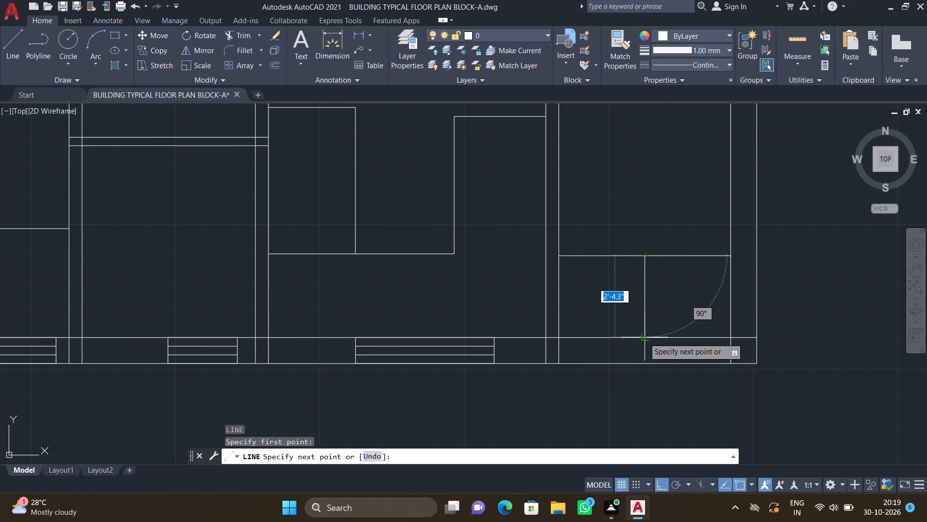
left_click(644, 338)
key("Return")
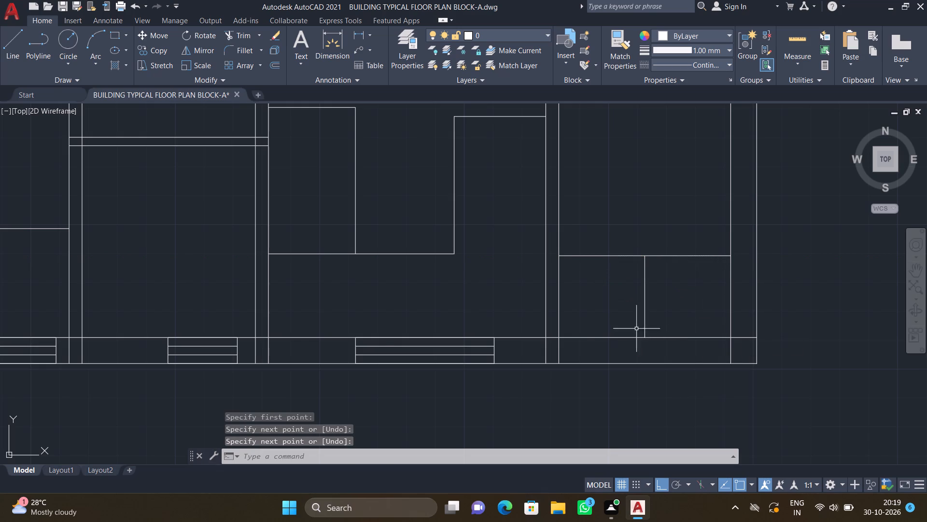
scroll(632, 314, "down", 3)
scroll(642, 245, "up", 3)
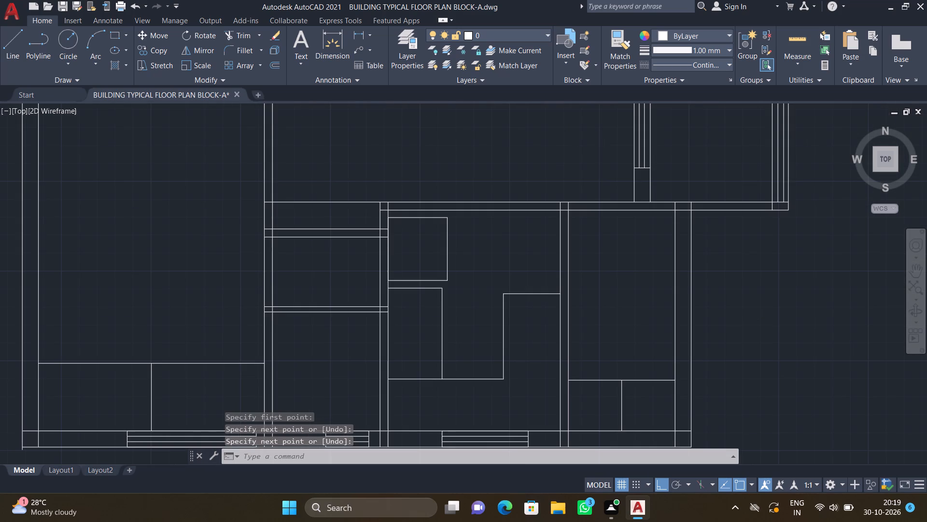
In the lower-right room, draw lines from the top wall about 1'-3" down and 1'-11" across to the right wall.
key("l")
key("Return")
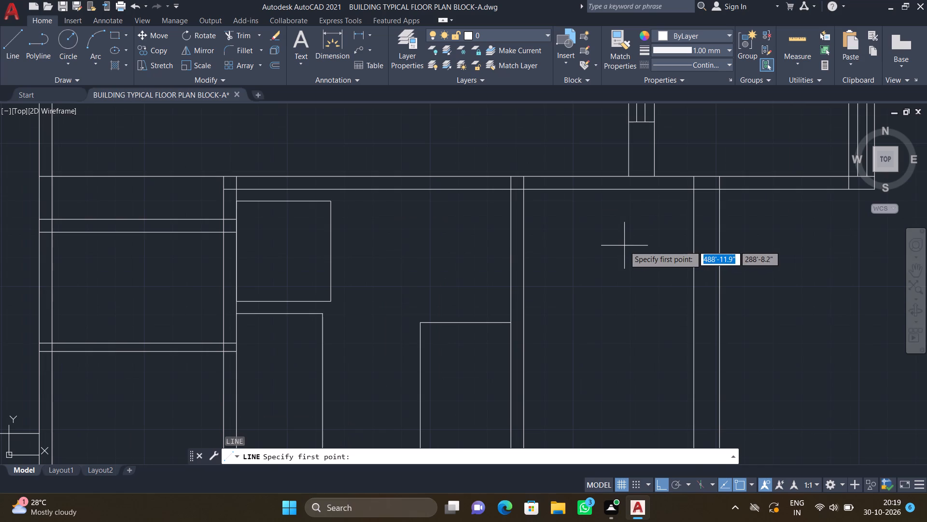
scroll(627, 197, "up", 1)
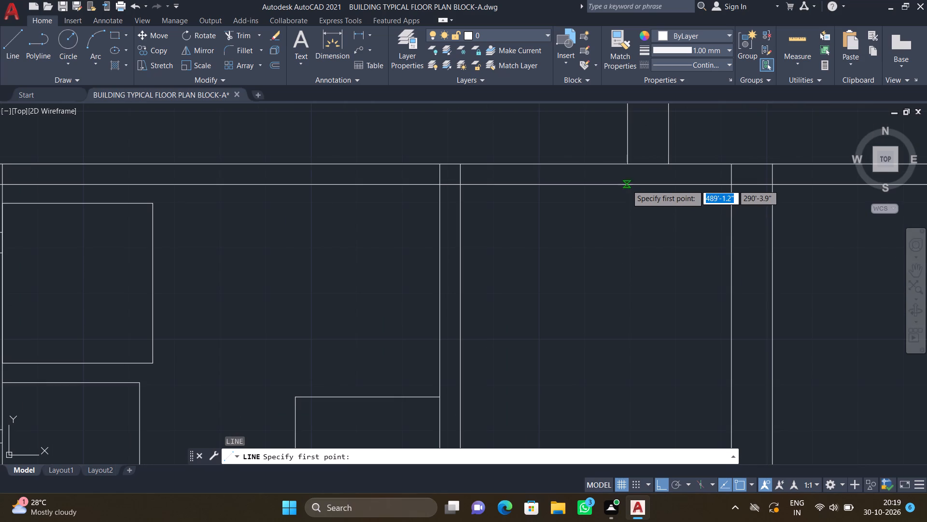
left_click(627, 185)
scroll(631, 263, "up", 1)
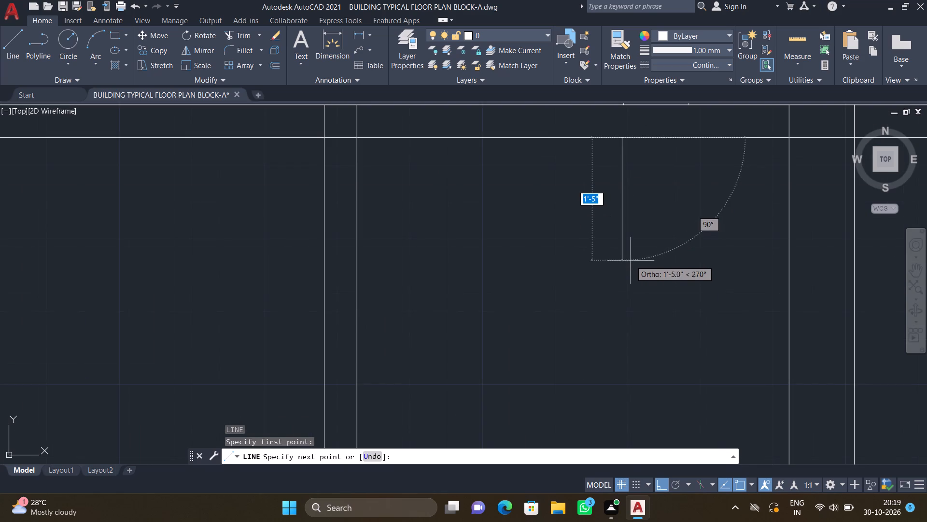
left_click(627, 247)
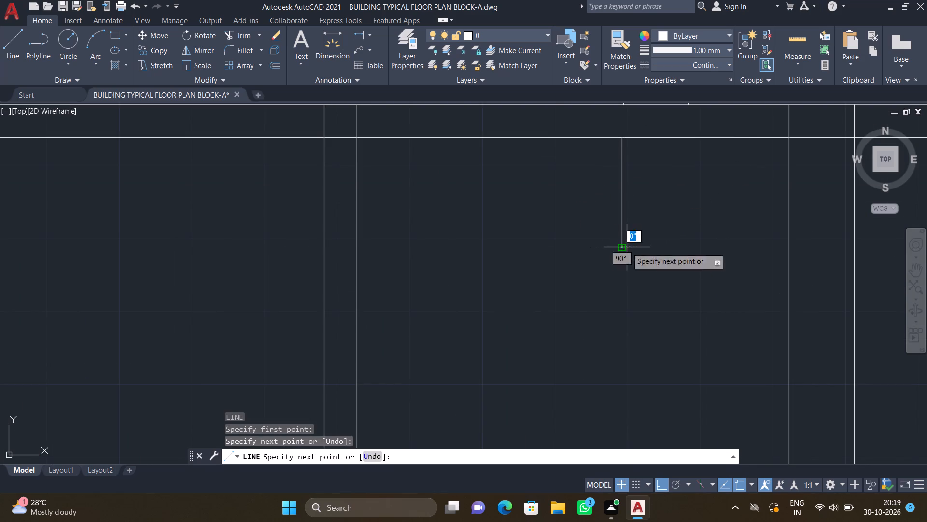
left_click(788, 248)
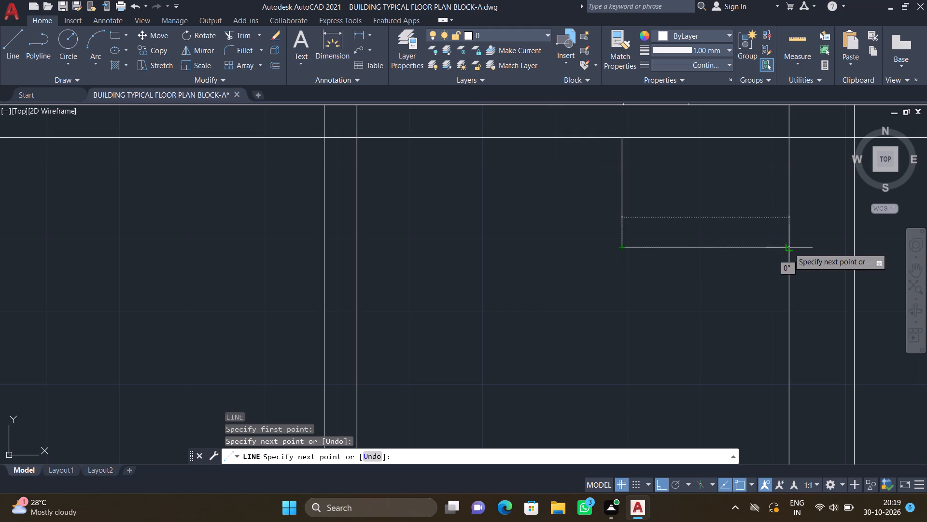
key("Return")
Inside that corner outline, draw parallel lines about 1'-0" down from the top wall and 1'-8" across to the right wall.
scroll(468, 249, "down", 1)
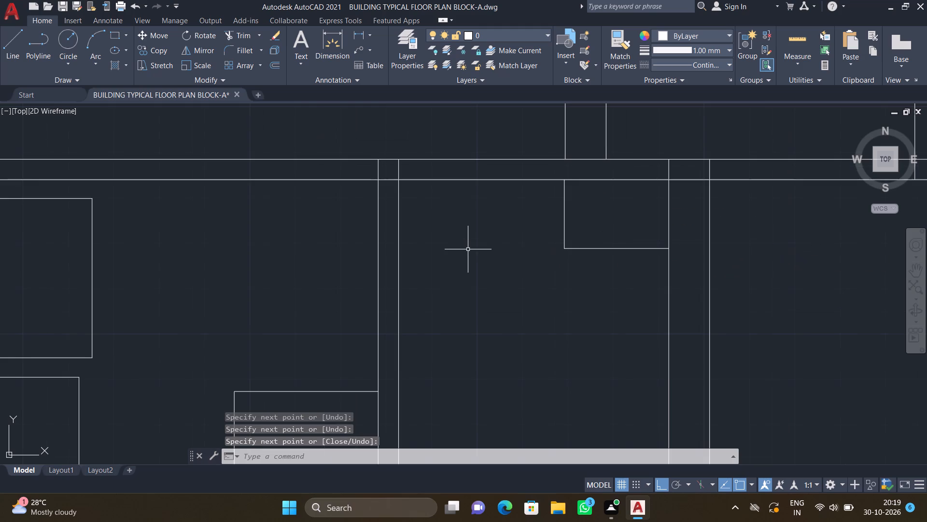
scroll(586, 213, "up", 1)
key("l")
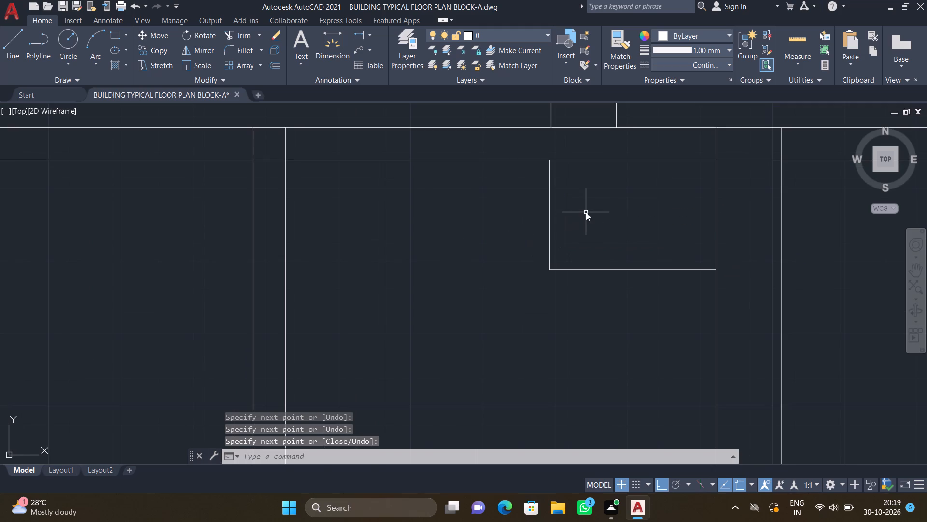
key("Return")
scroll(552, 144, "up", 1)
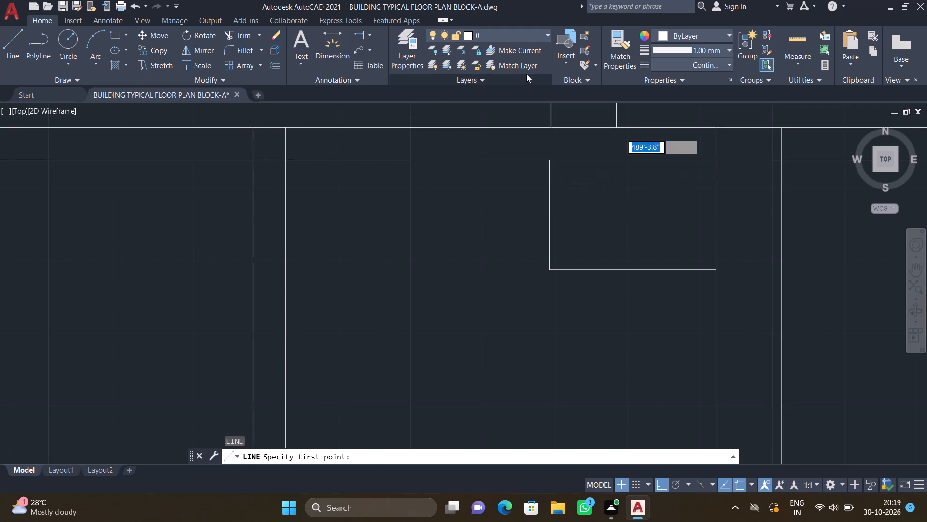
left_click(576, 170)
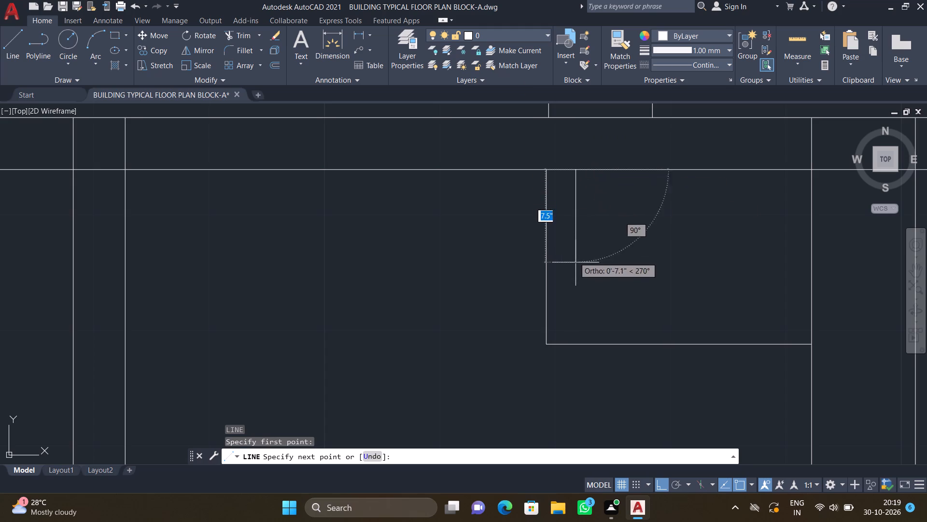
scroll(575, 285, "down", 1)
scroll(573, 305, "up", 2)
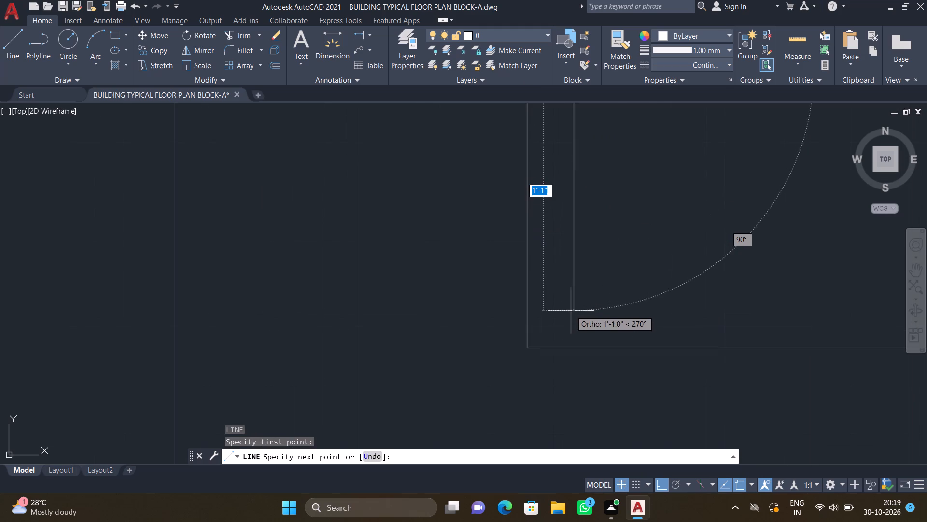
scroll(576, 305, "down", 1)
left_click(576, 300)
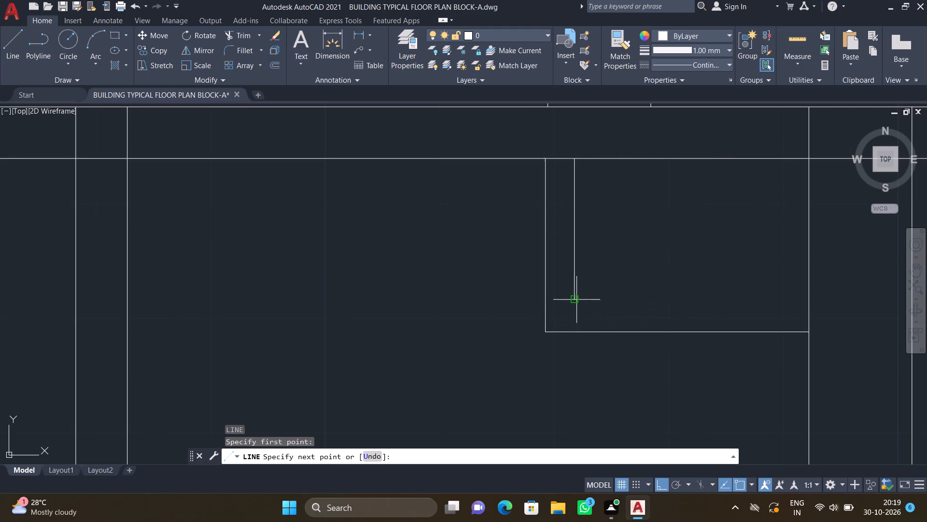
scroll(775, 302, "up", 1)
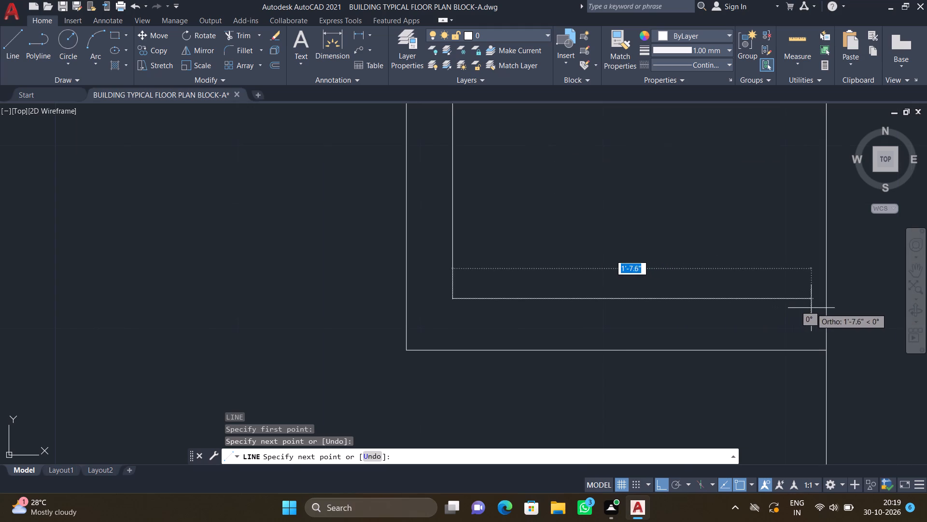
left_click(825, 298)
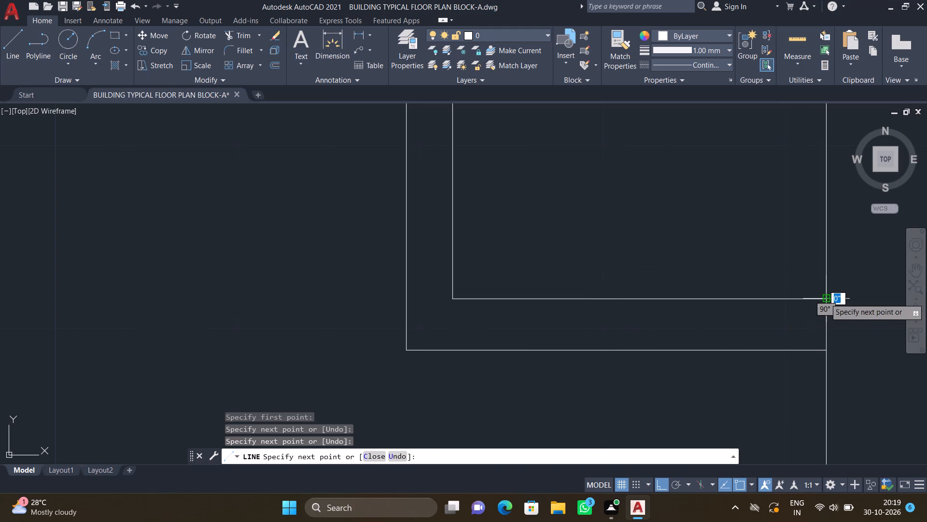
key("Return")
With Ortho off, draw a line about 1'-9" long, slanted about 3°, across the top of the upper-right room's top-left wardrobe rectangle.
scroll(785, 295, "down", 2)
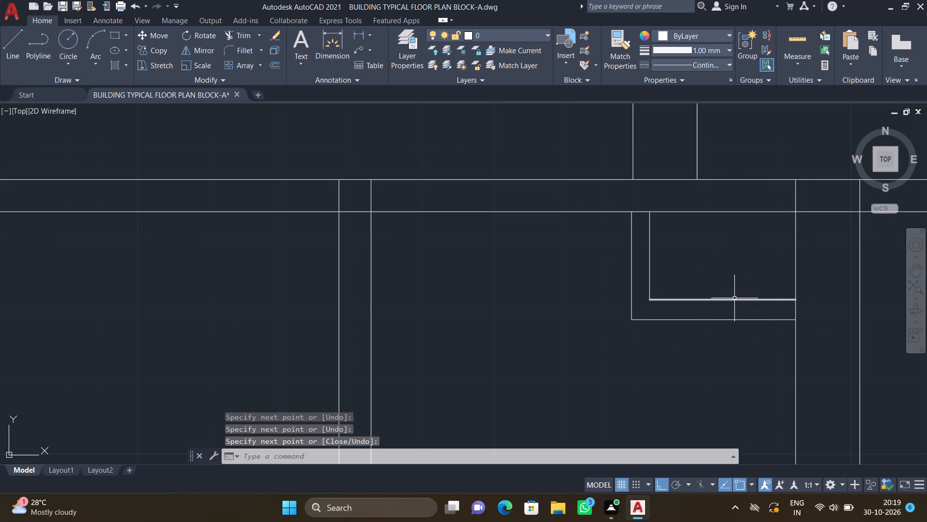
scroll(719, 298, "down", 2)
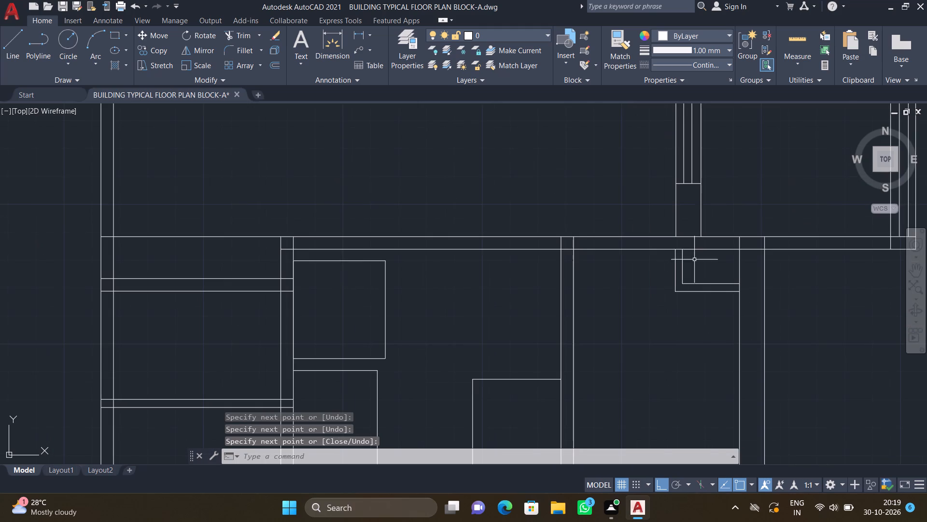
scroll(617, 274, "down", 3)
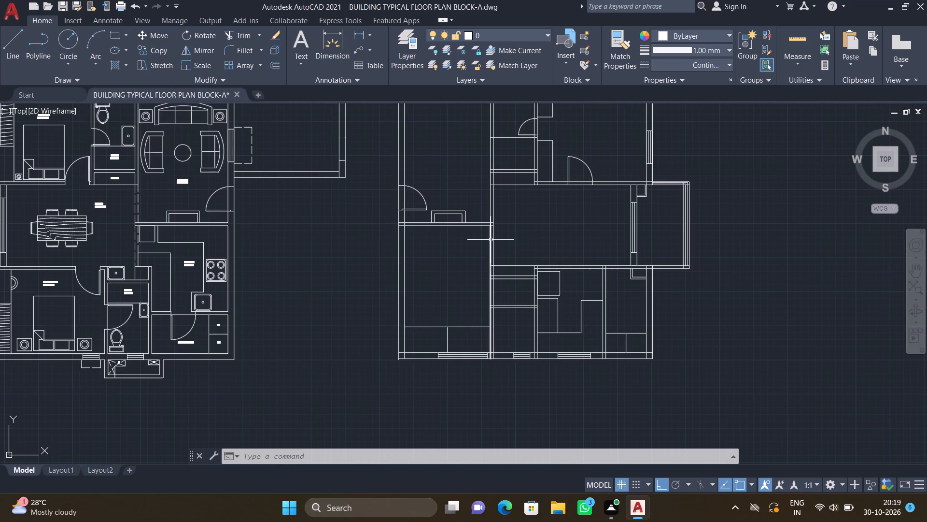
scroll(471, 261, "down", 1)
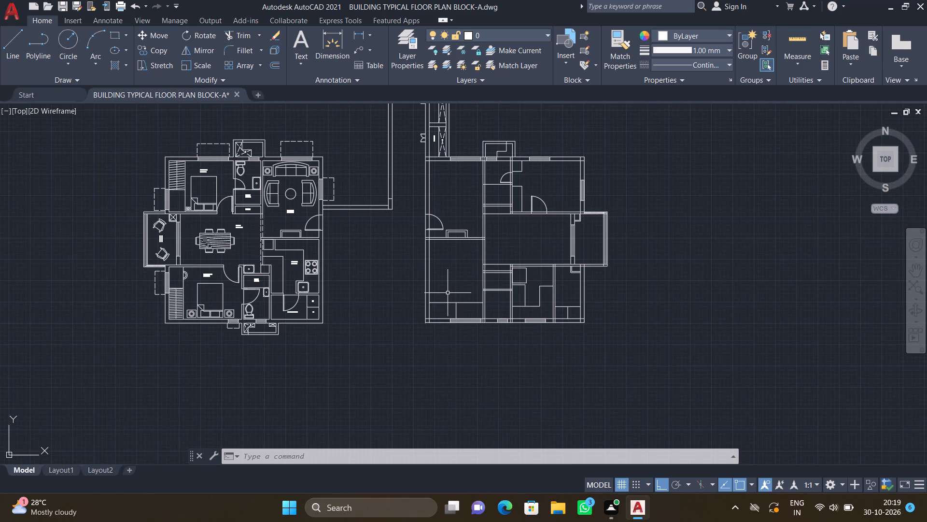
scroll(514, 160, "up", 1)
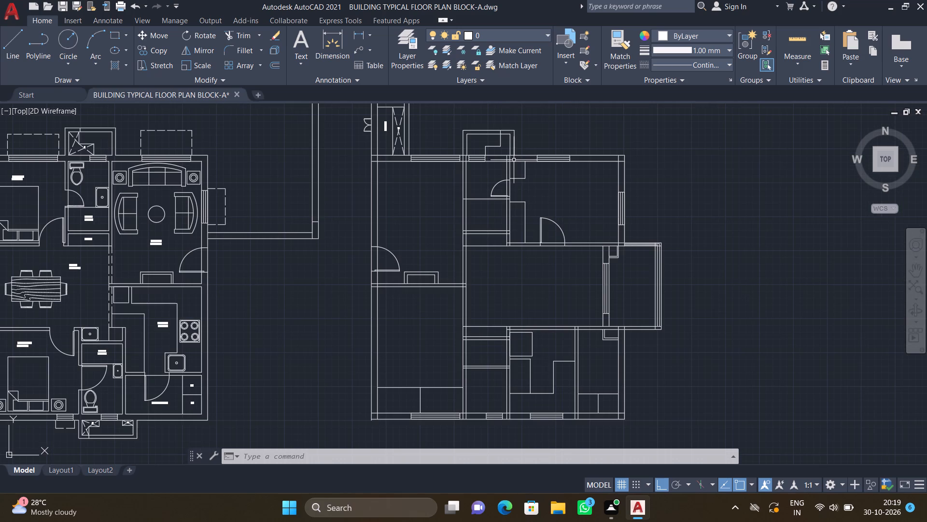
scroll(513, 166, "up", 2)
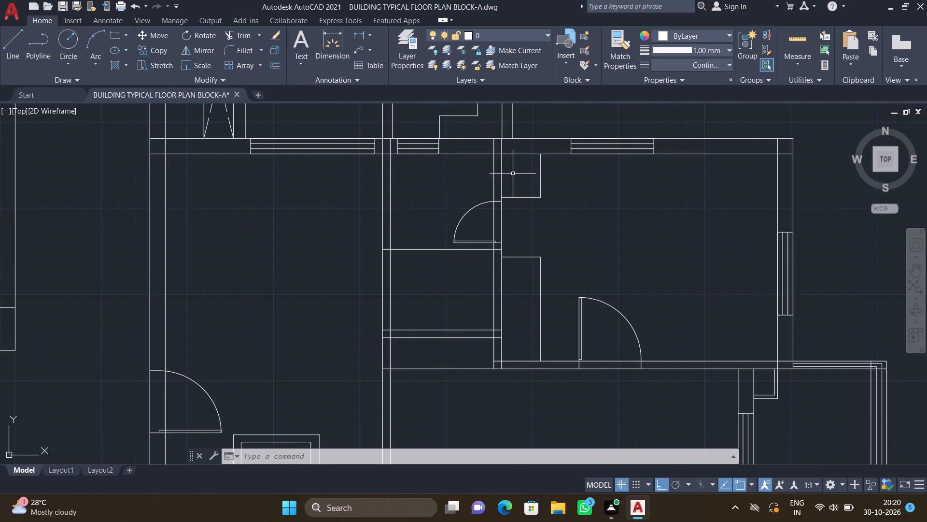
key("F8")
key("l")
key("Return")
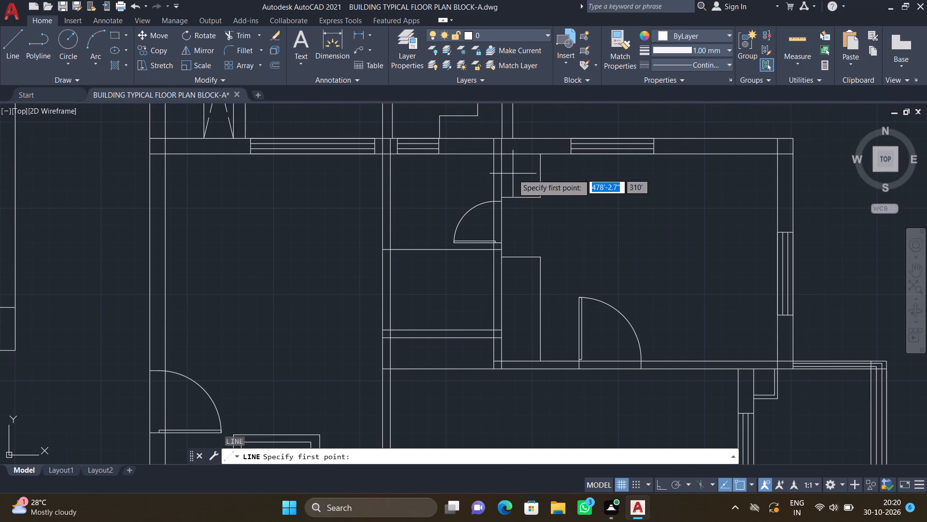
scroll(507, 157, "up", 4)
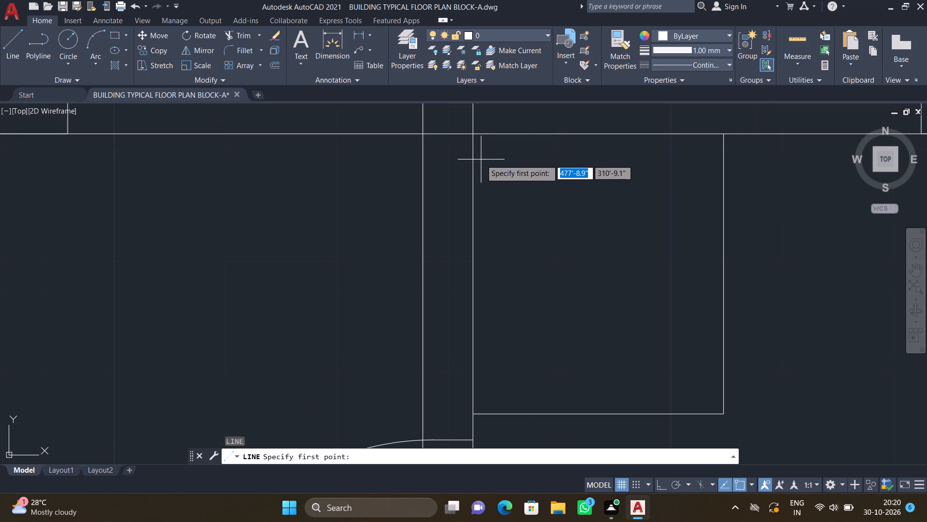
left_click(481, 153)
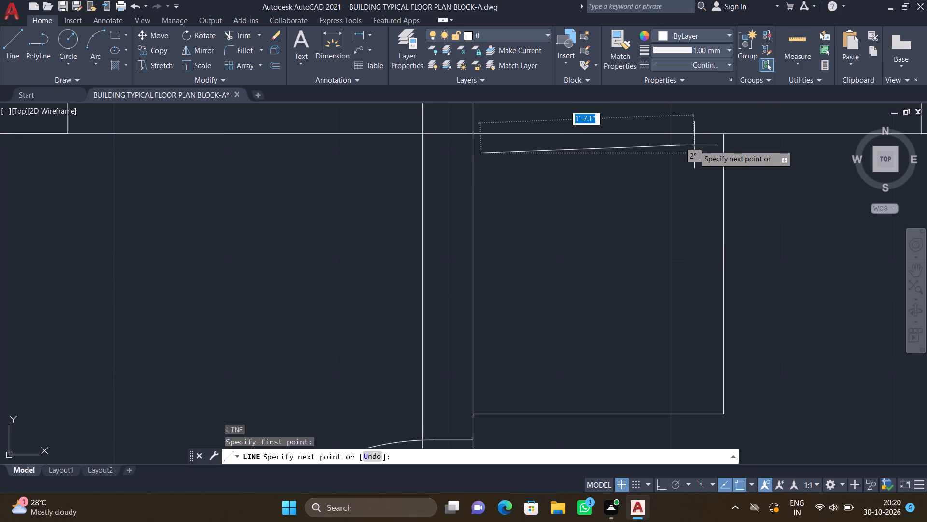
scroll(705, 147, "up", 1)
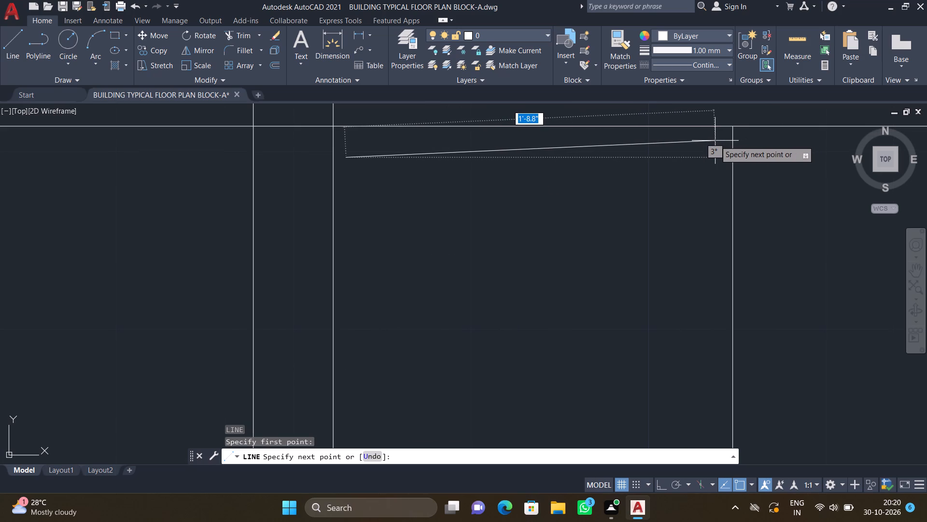
left_click(715, 141)
key("Return")
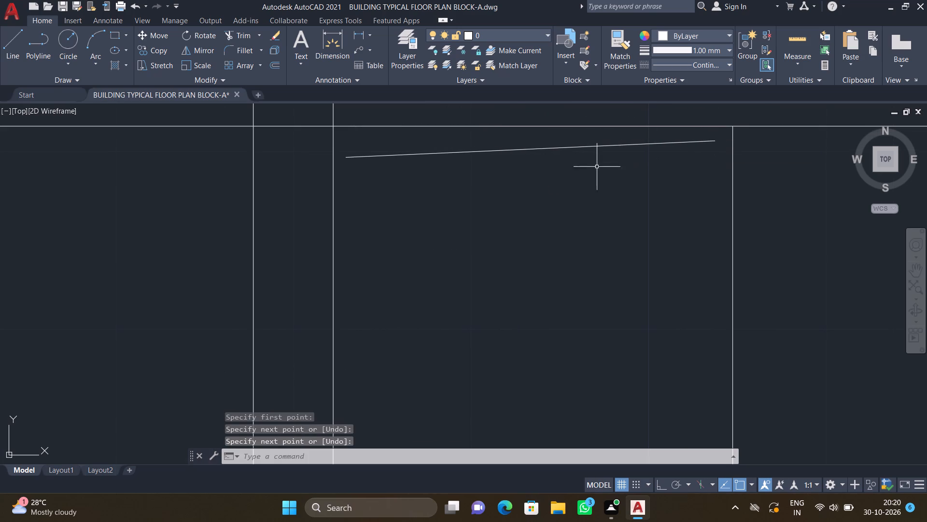
With Ortho on, copy the slanted line straight down the wardrobe as an array of 7 items spaced about 3.5" apart.
key("F8")
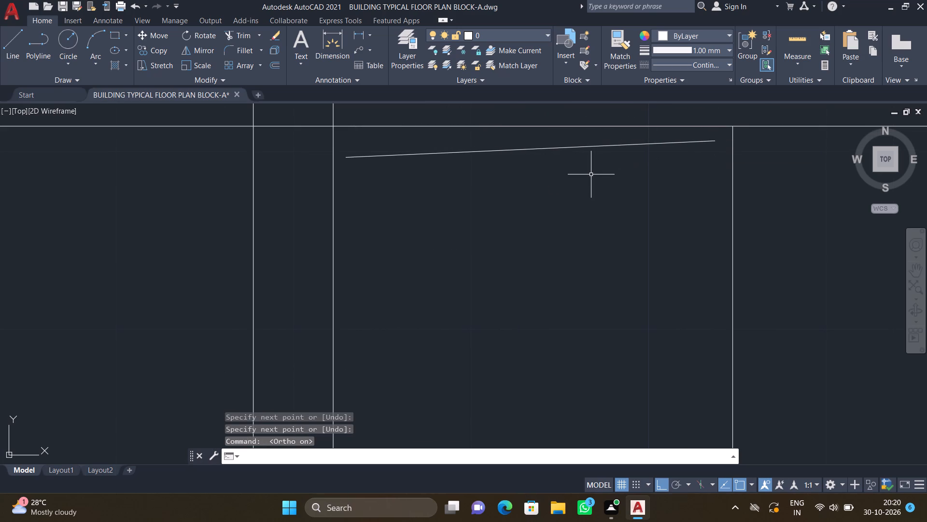
type("CO")
key("Return")
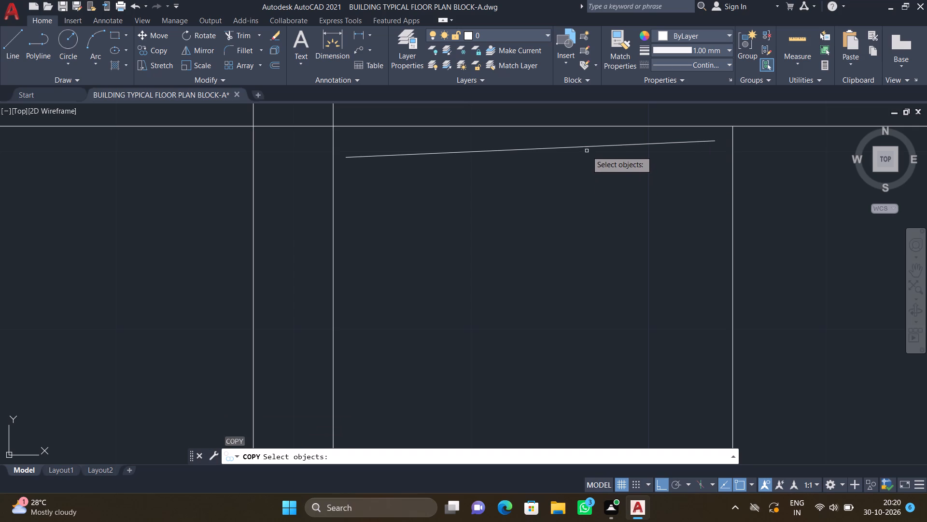
left_click(587, 146)
key("Return")
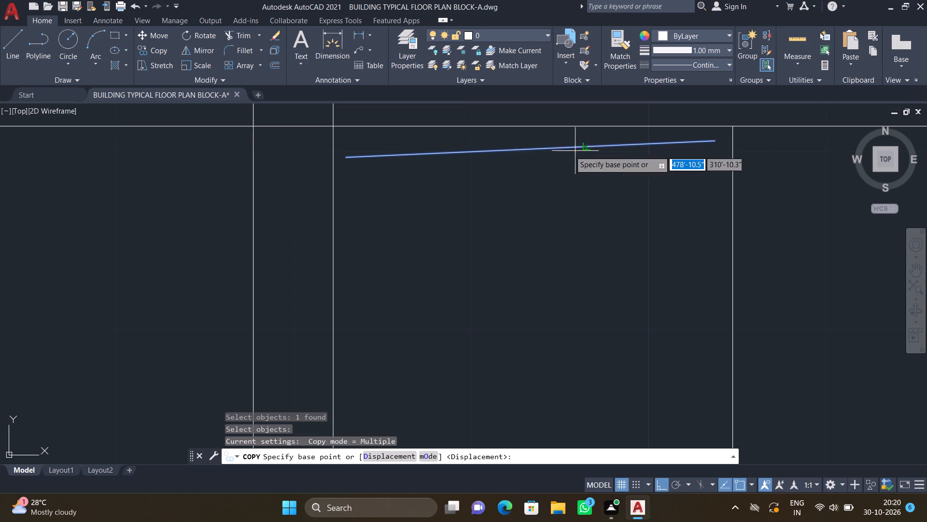
left_click(532, 149)
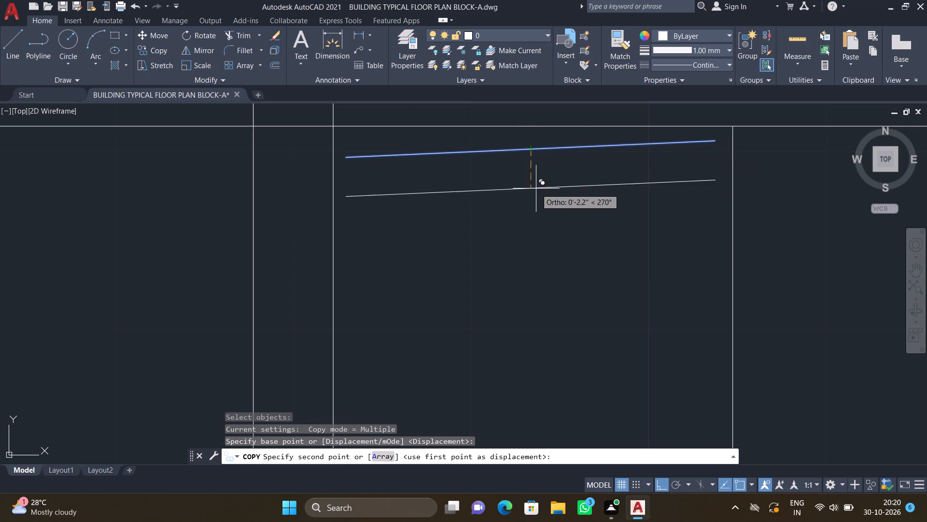
scroll(535, 188, "down", 2)
key("a")
key("Return")
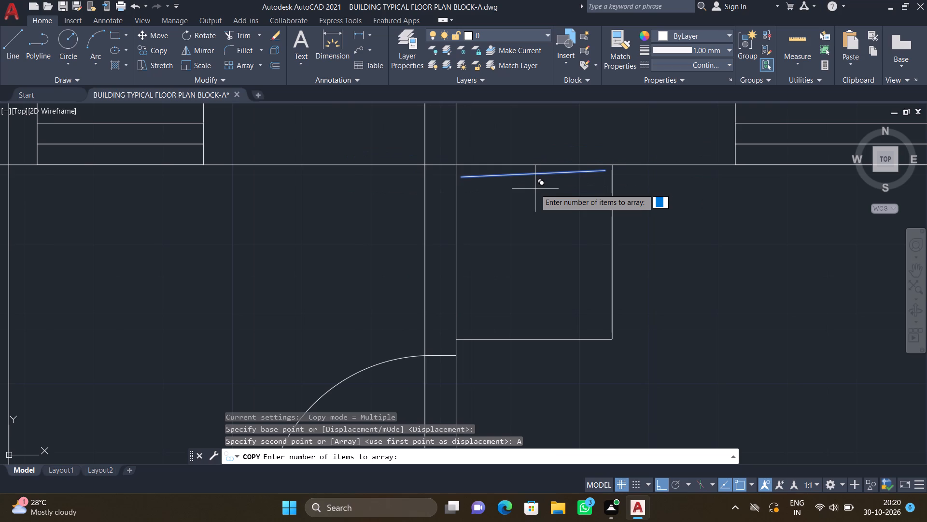
key("7")
key("Return")
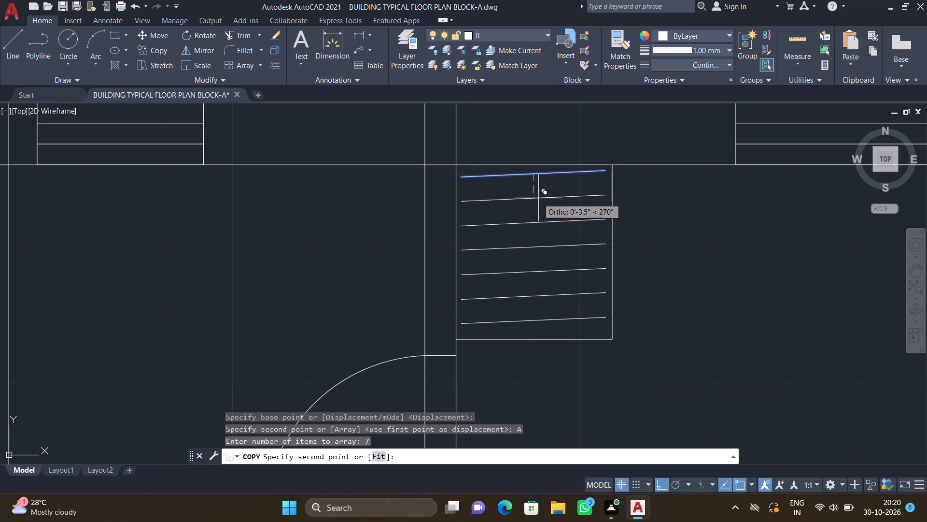
left_click(538, 198)
key("Return")
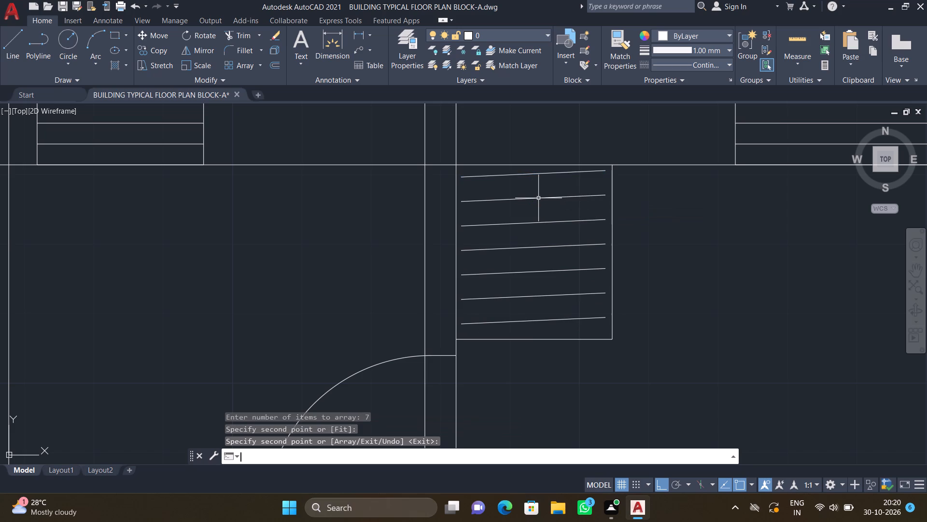
Draw a vertical line about 1'-11" long through the middle of the seven slanted wardrobe lines.
key("l")
key("Return")
scroll(531, 172, "up", 1)
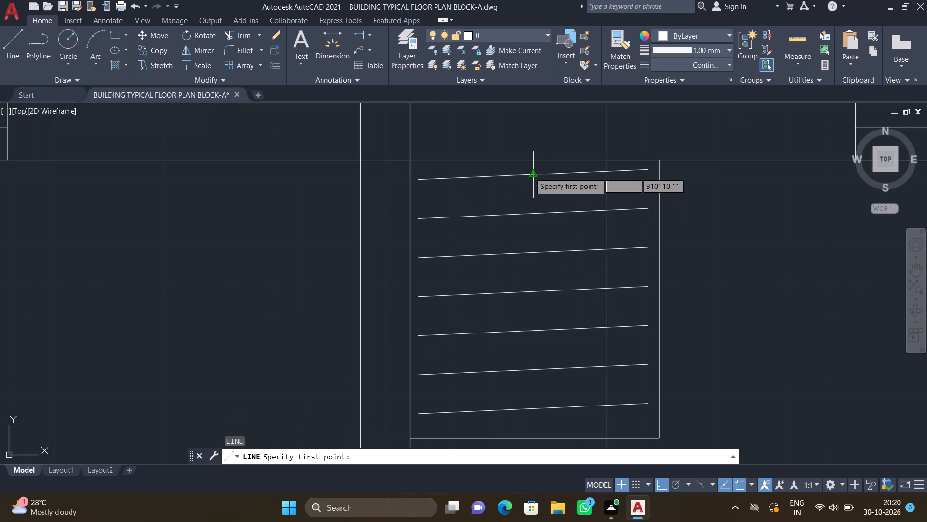
left_click(532, 168)
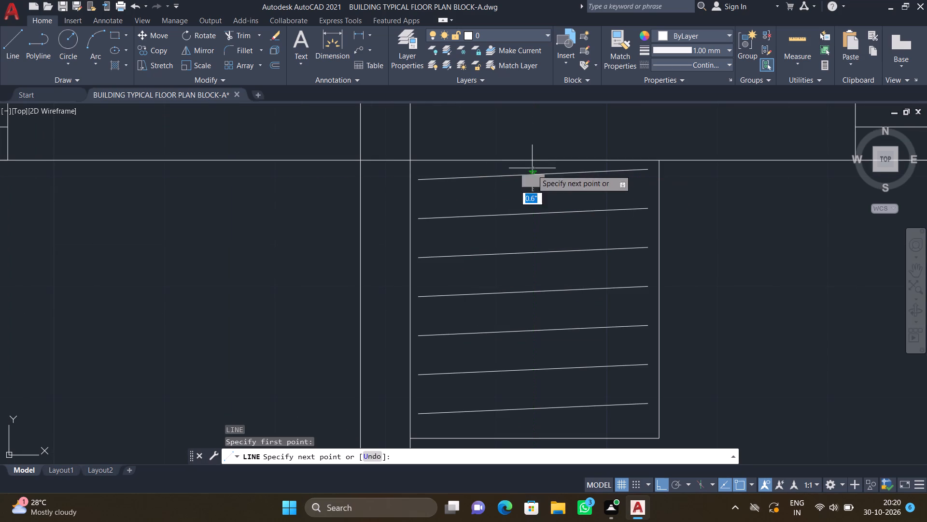
scroll(532, 251, "down", 2)
scroll(541, 314, "up", 2)
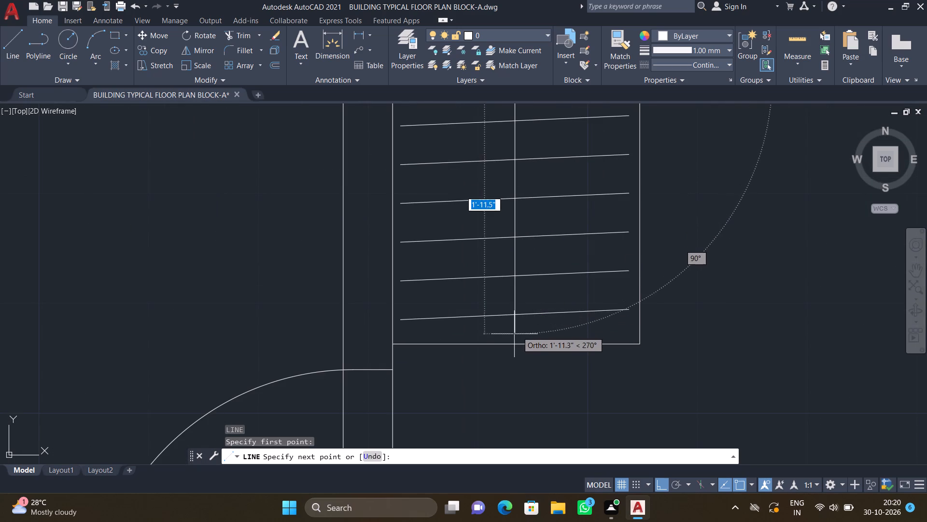
left_click(513, 334)
key("Return")
scroll(513, 335, "down", 5)
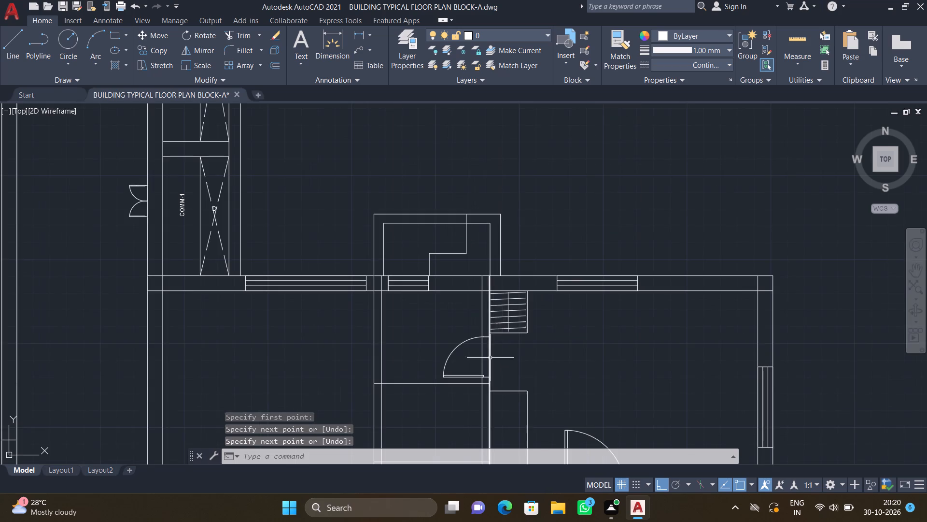
Turn Ortho off for slanted line work in the upper-right room's lower wardrobe rectangle.
scroll(490, 358, "down", 2)
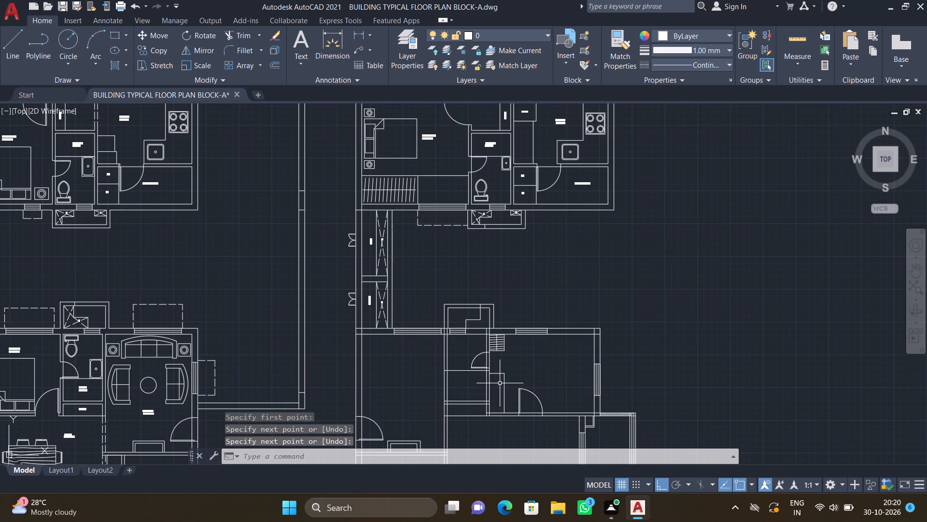
scroll(499, 395, "up", 2)
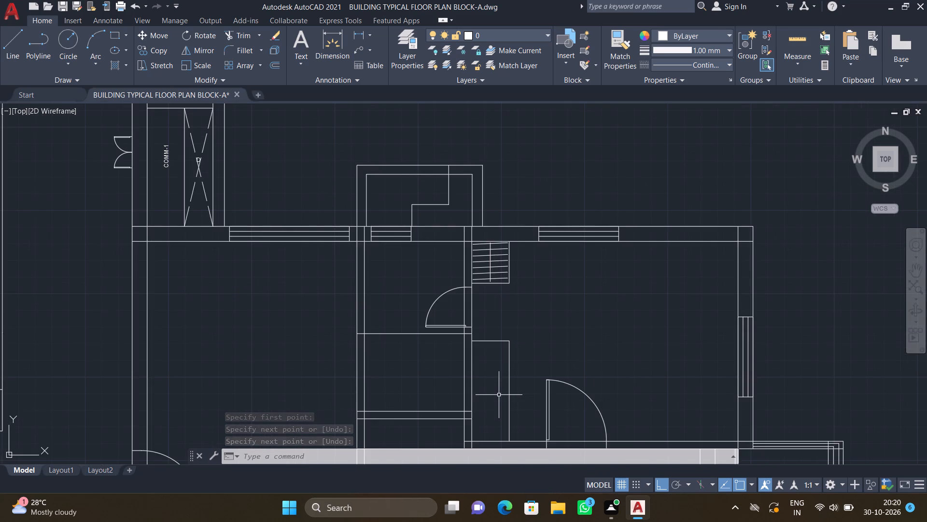
key("F8")
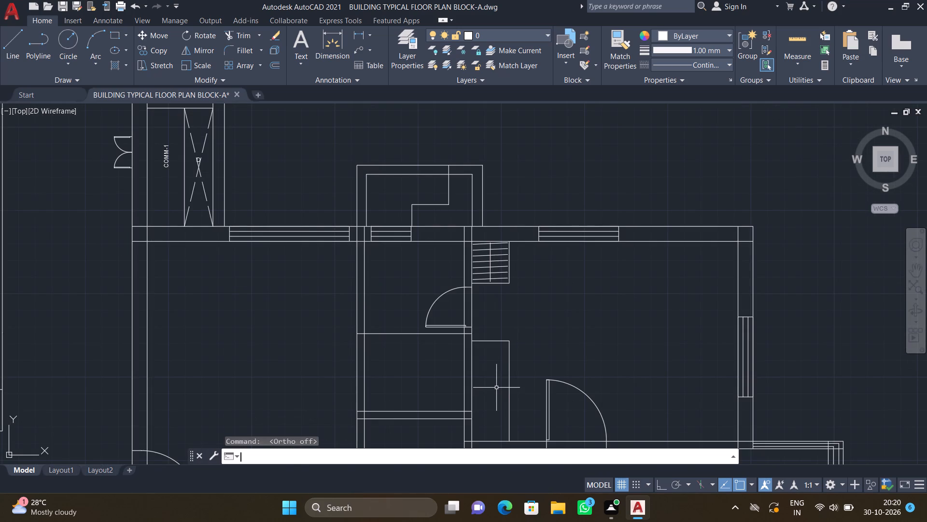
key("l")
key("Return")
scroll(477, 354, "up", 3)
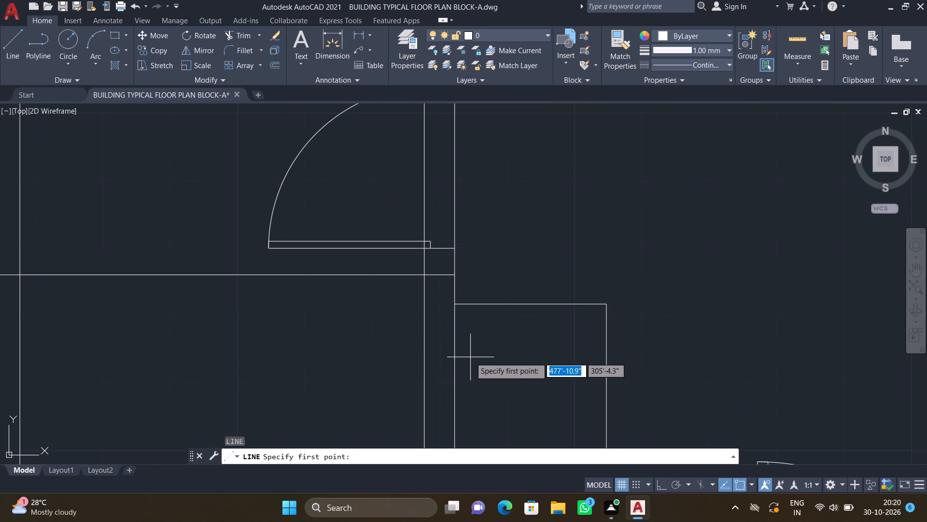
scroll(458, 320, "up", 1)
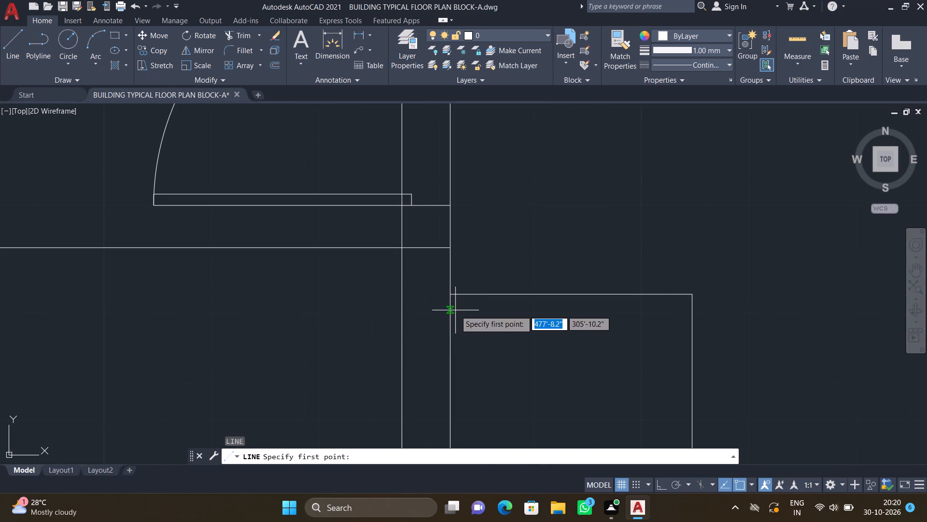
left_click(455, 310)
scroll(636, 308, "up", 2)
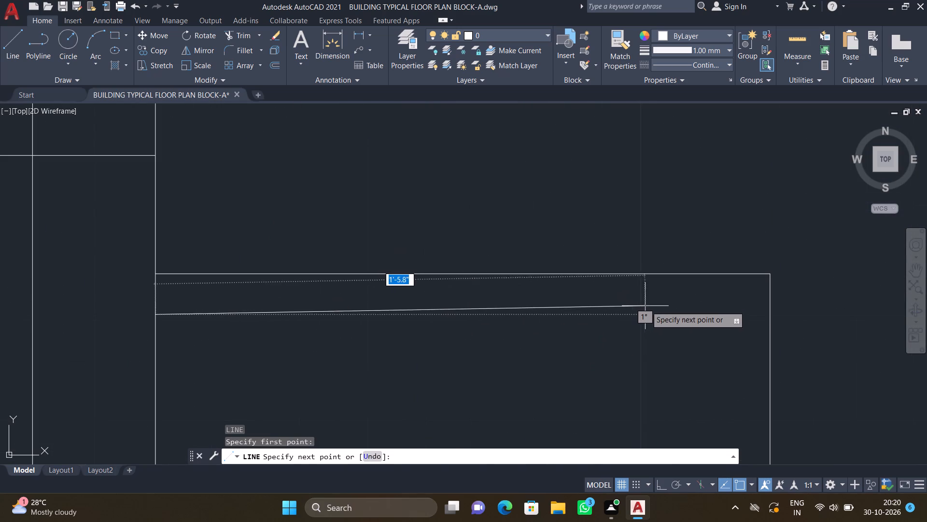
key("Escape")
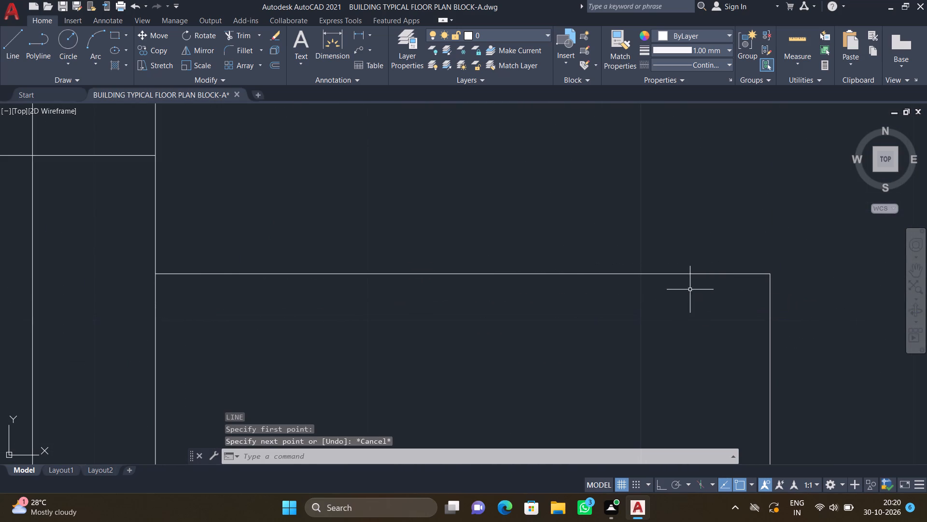
Draw a line slanted about 2° across nearly the full width of the upper-right room's lower wardrobe rectangle, just below its top edge.
key("l")
key("Return")
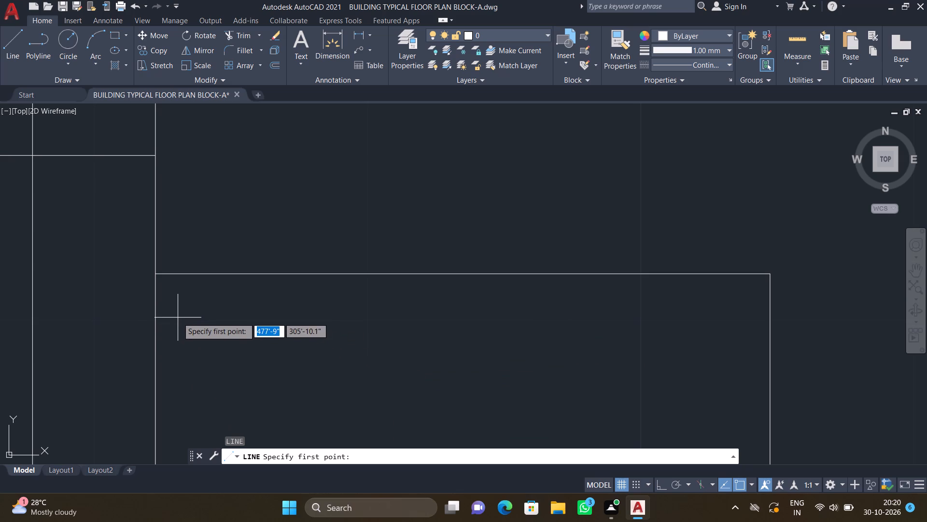
left_click(178, 318)
scroll(544, 317, "down", 2)
scroll(626, 313, "up", 2)
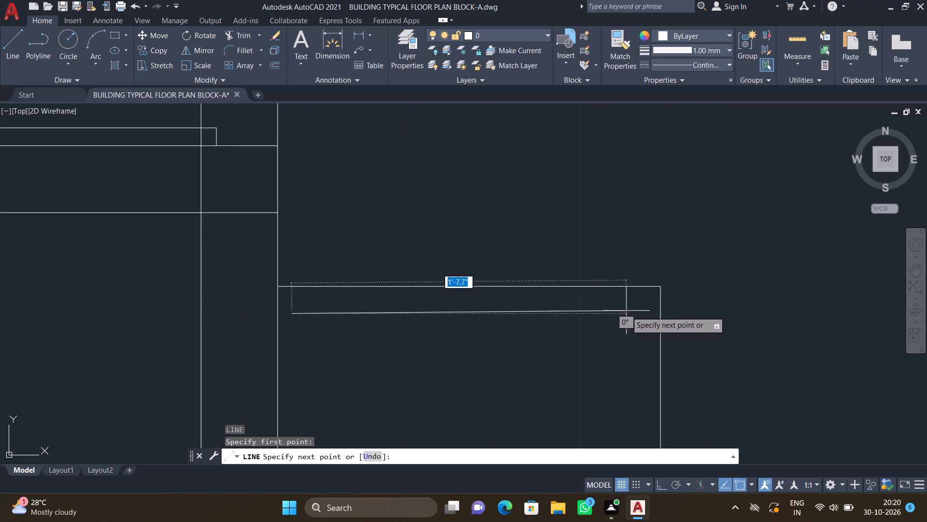
left_click(654, 293)
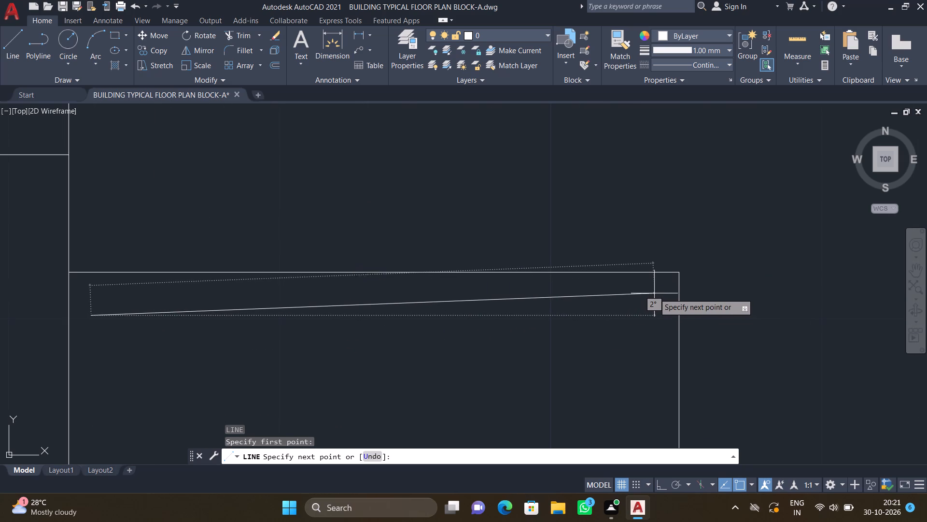
key("Return")
With Ortho on, copy the slanted line straight down the lower wardrobe as an array of 18 items spaced about 3.2" apart.
scroll(589, 318, "down", 3)
middle_click_drag(468, 328, 476, 239)
scroll(478, 242, "down", 2)
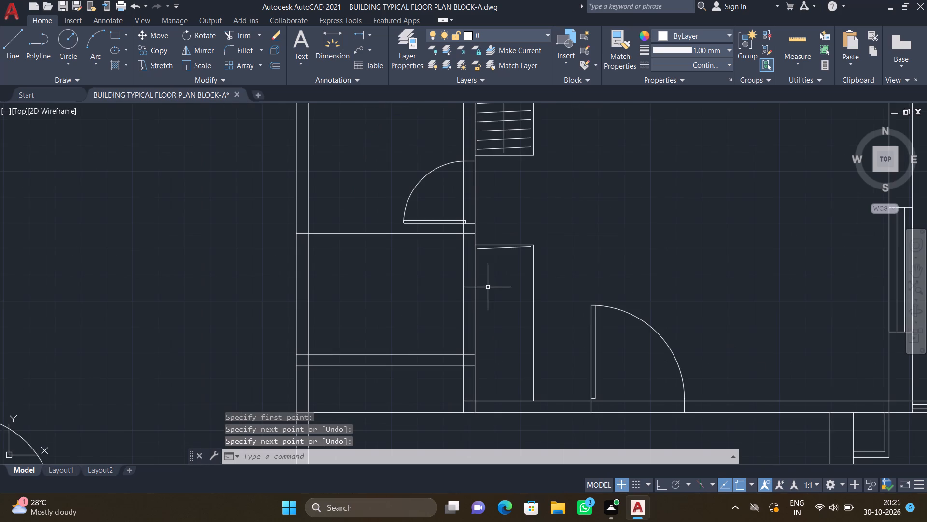
scroll(492, 275, "up", 2)
type("CO")
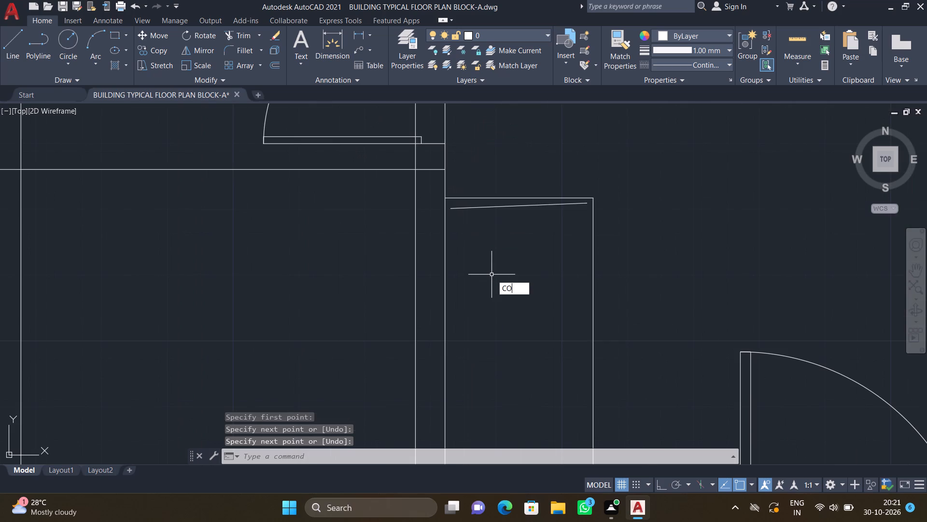
key("Return")
key("F8")
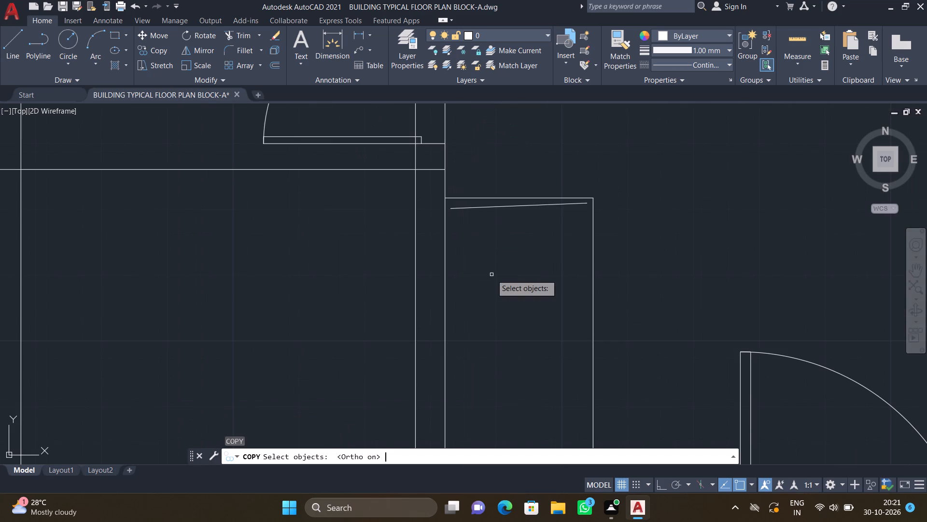
left_click(507, 206)
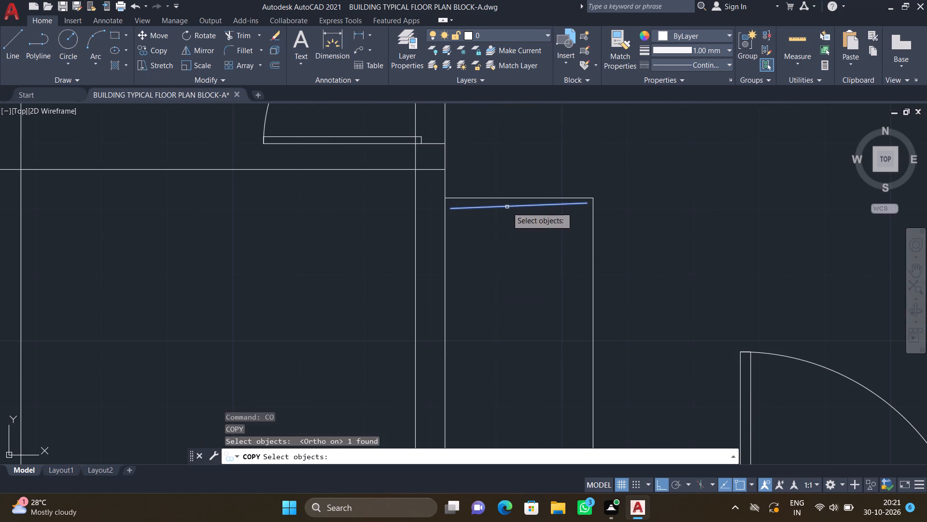
key("Return")
scroll(513, 226, "down", 2)
scroll(517, 226, "up", 1)
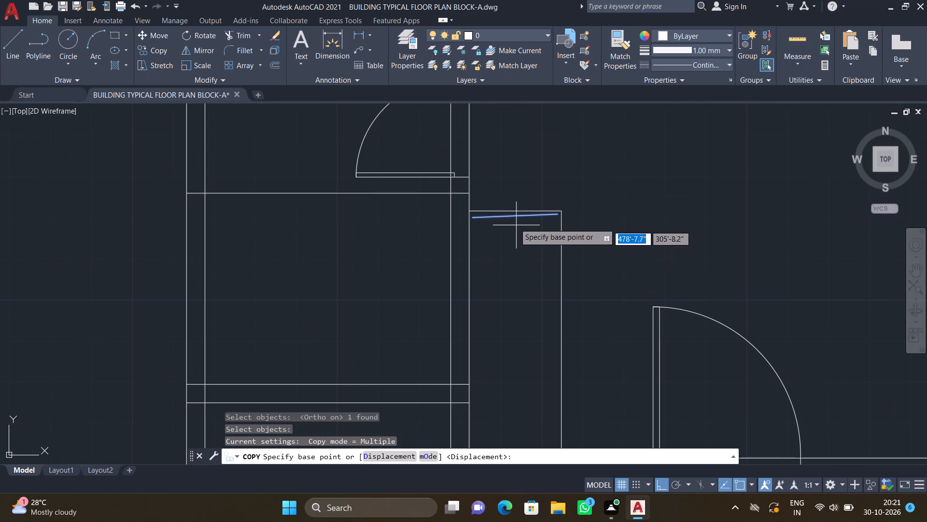
left_click(514, 219)
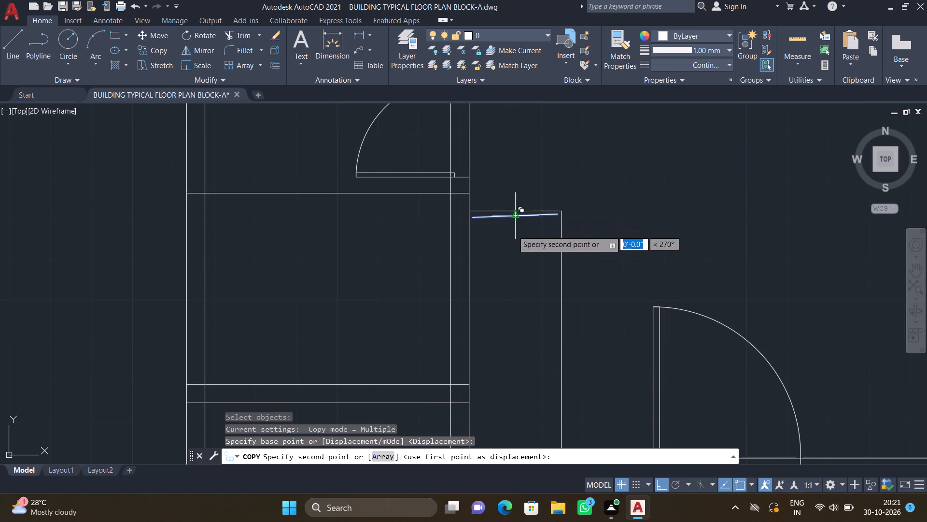
key("a")
key("Return")
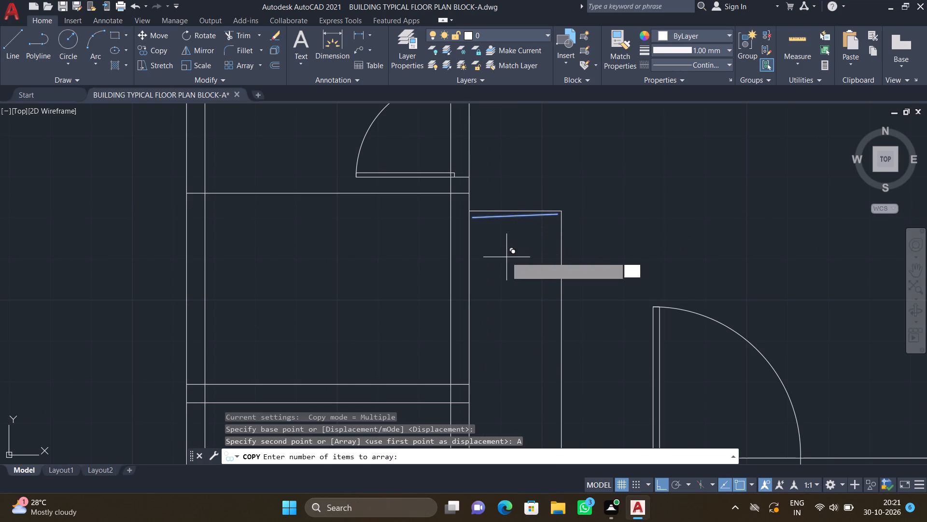
scroll(505, 257, "down", 2)
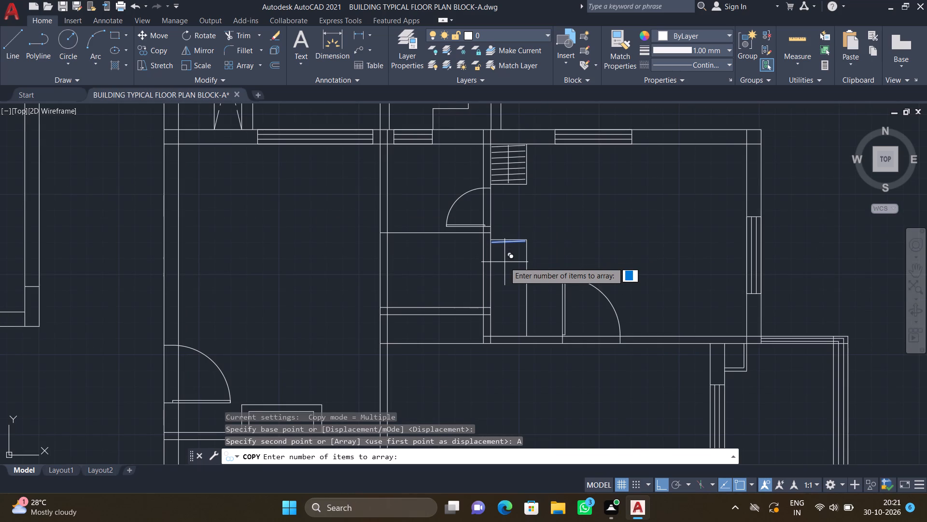
type("18")
key("Return")
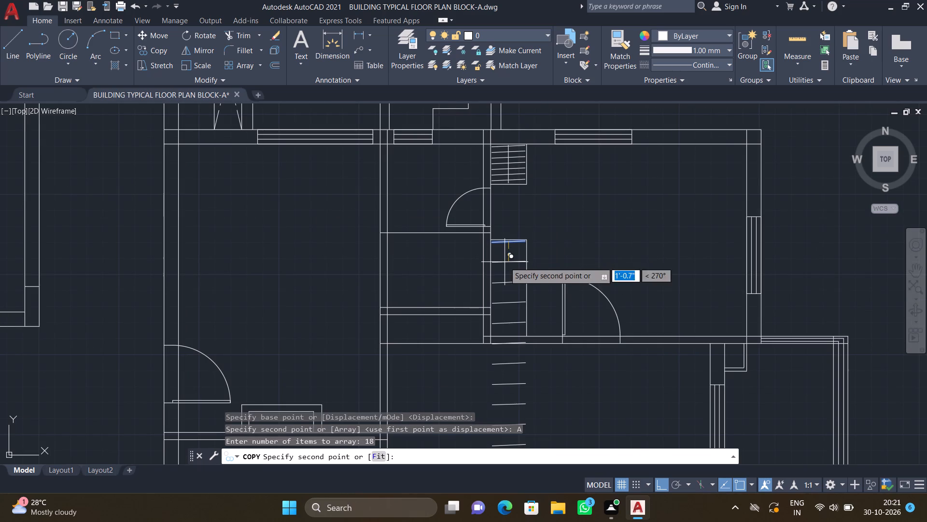
scroll(509, 256, "up", 1)
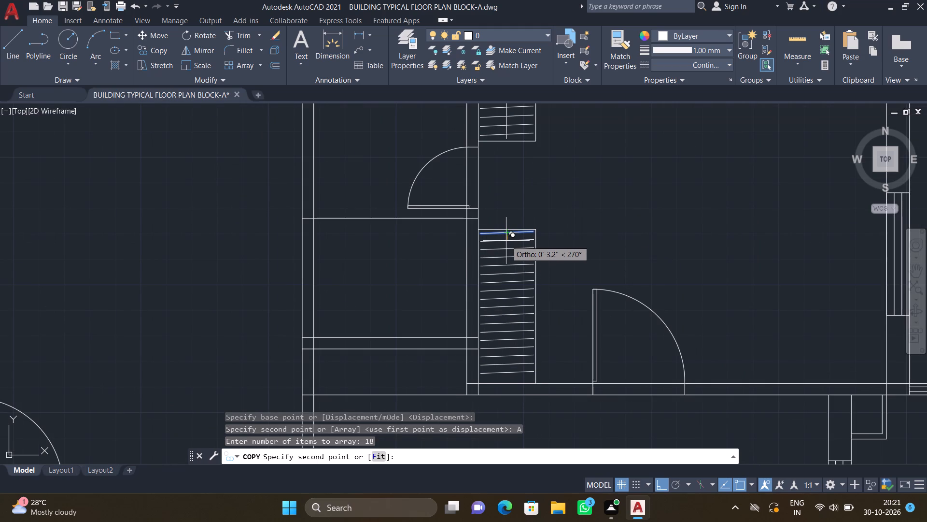
left_click(506, 241)
key("Return")
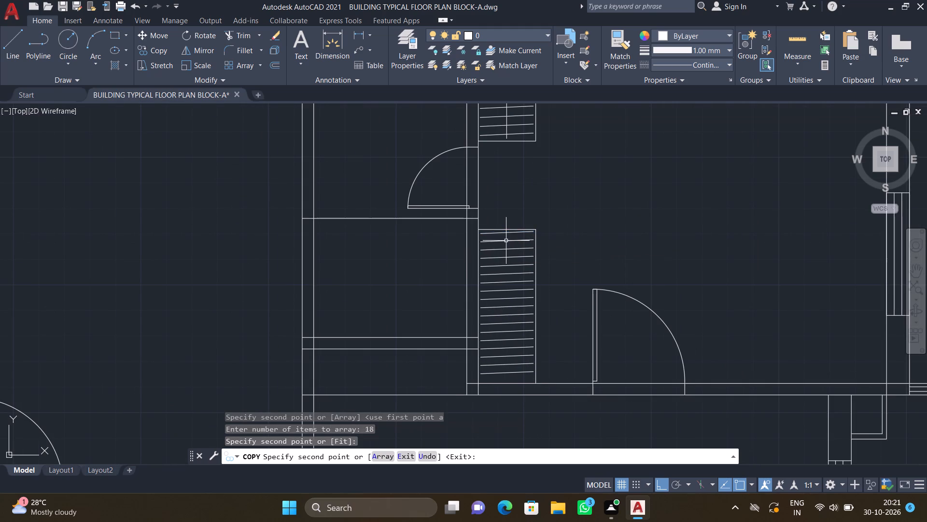
Draw a vertical line through the middle of the lower wardrobe's 18 slanted lines, from just below its top edge to just above the wall.
scroll(508, 237, "up", 2)
key("l")
key("Return")
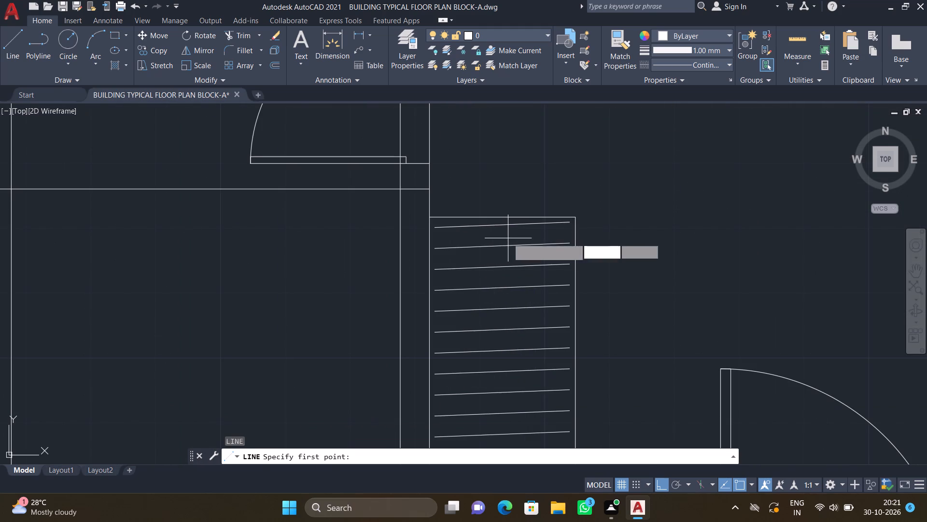
scroll(503, 224, "up", 2)
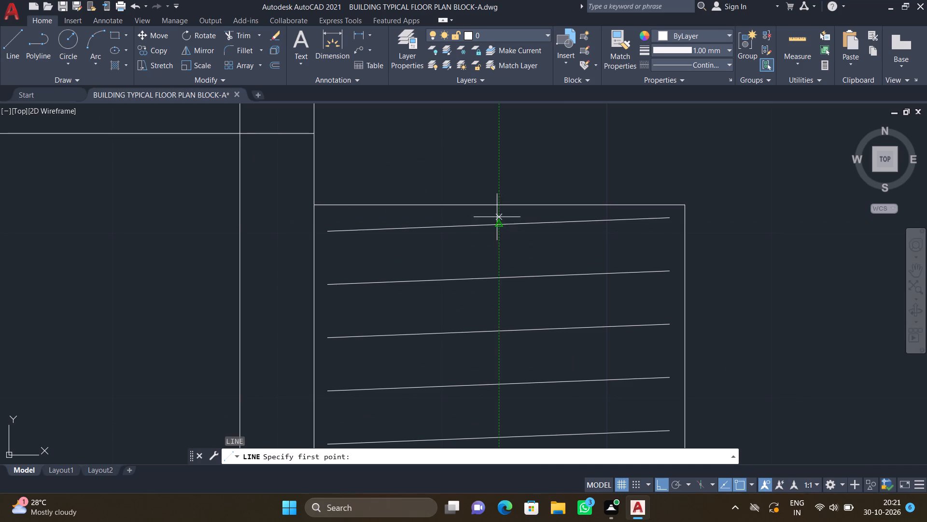
left_click(496, 214)
scroll(490, 296, "down", 3)
scroll(475, 346, "down", 2)
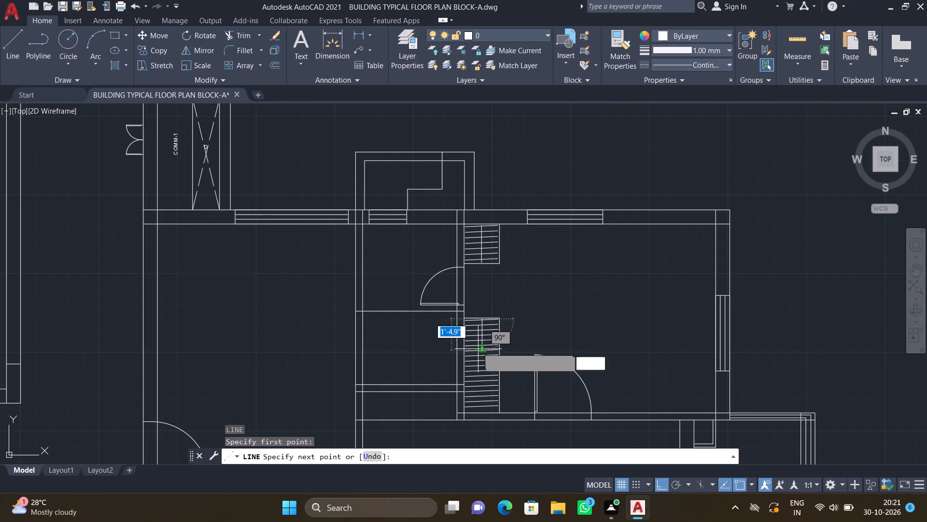
scroll(480, 420, "up", 2)
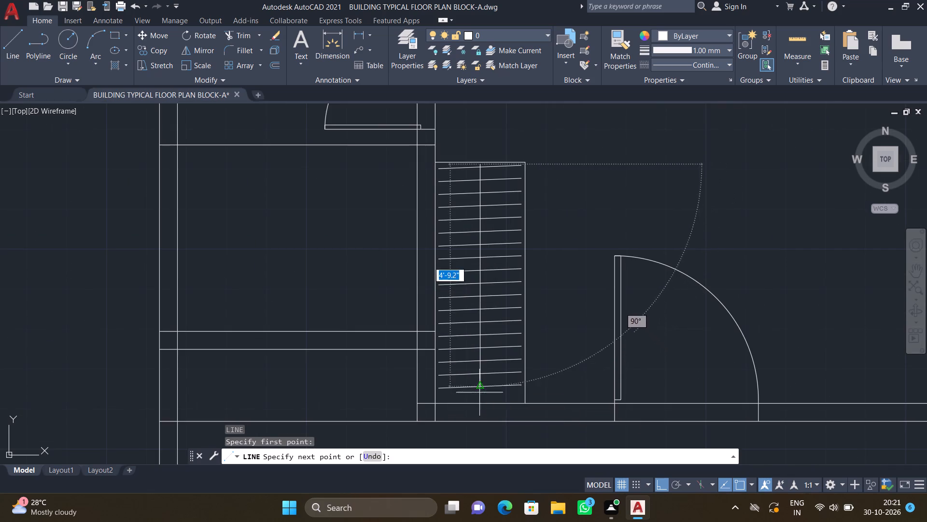
scroll(479, 392, "up", 2)
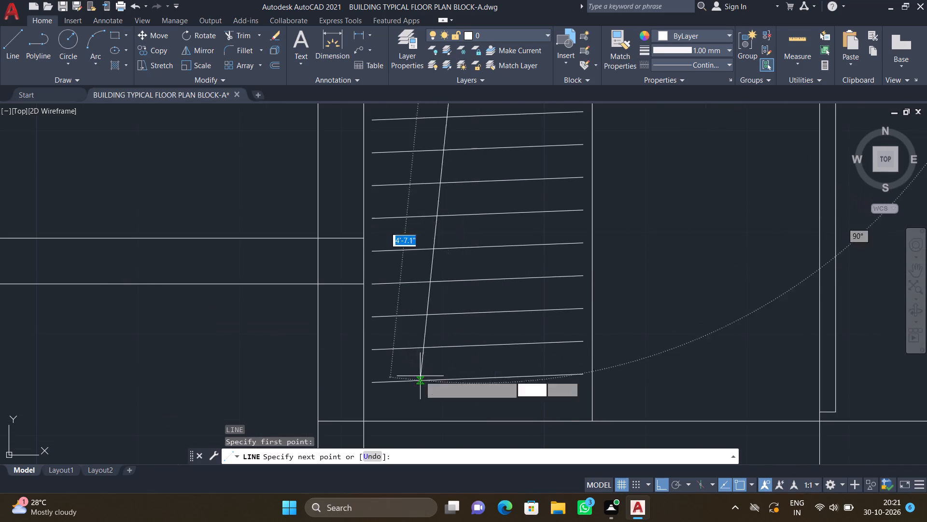
left_click(479, 400)
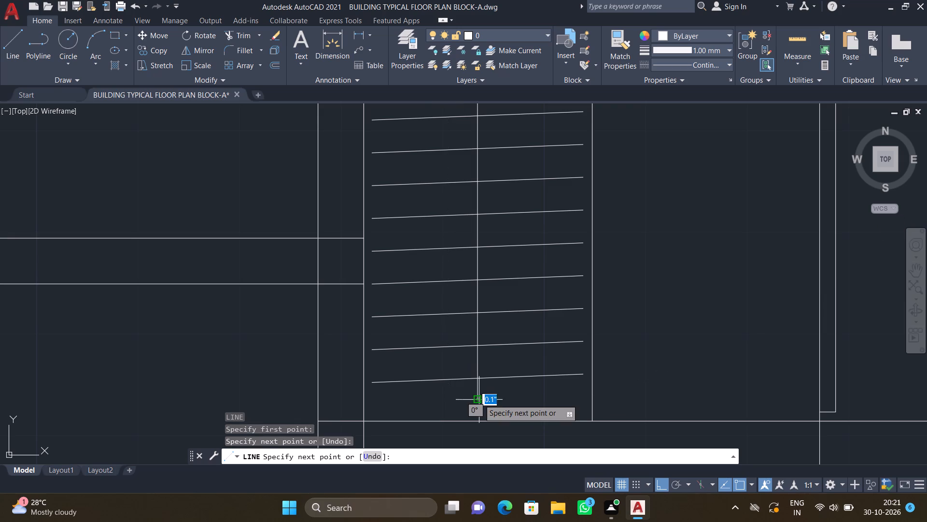
key("Return")
With Ortho off, draw a near-vertical line about 2'-10" long, slanted about 2°, just inside the left edge of the lower-left room's left wardrobe rectangle.
scroll(474, 393, "down", 6)
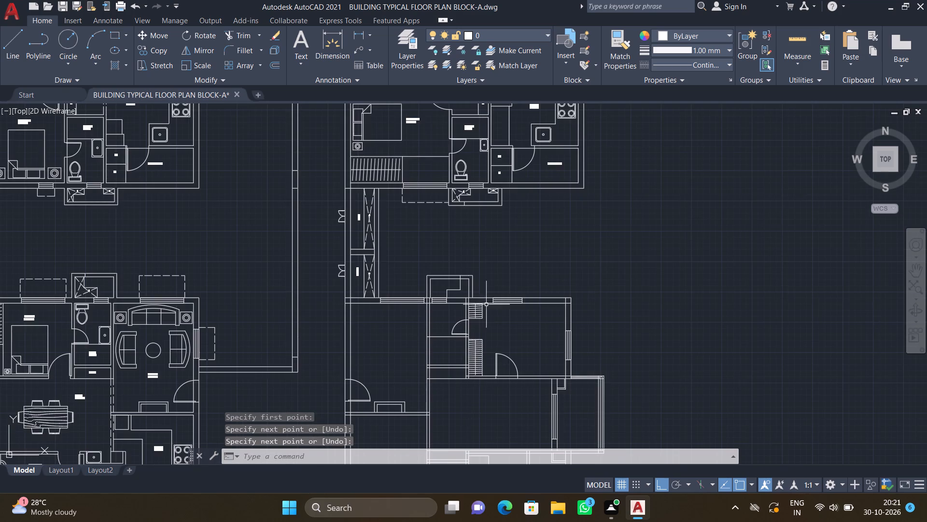
scroll(496, 266, "down", 3)
scroll(495, 358, "up", 2)
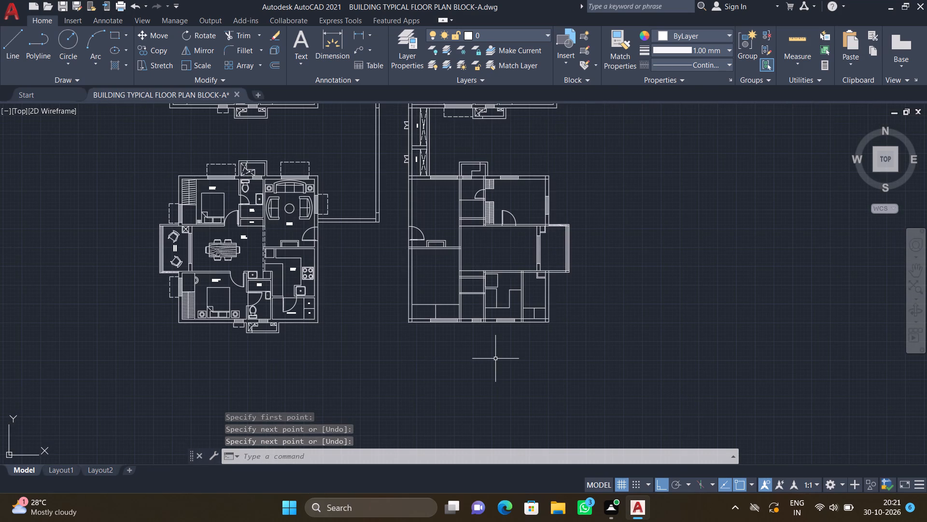
scroll(419, 317, "up", 3)
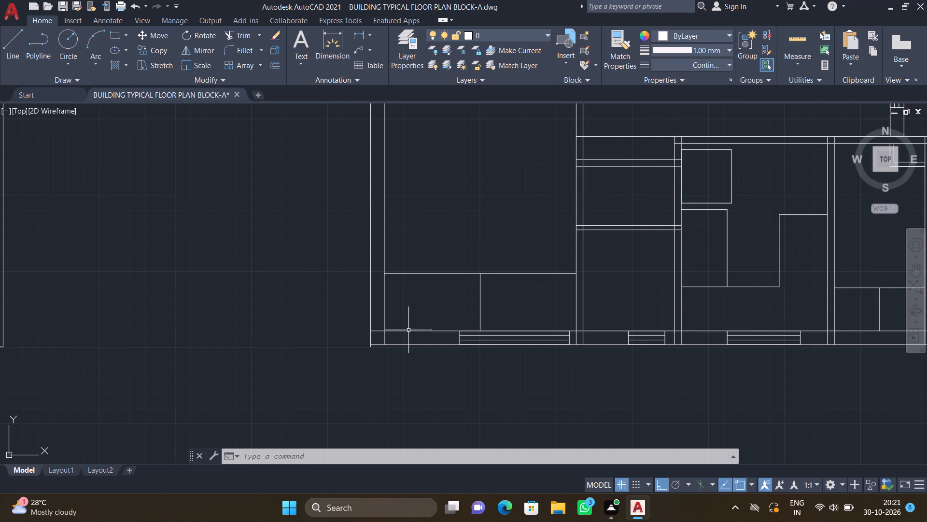
scroll(404, 303, "up", 1)
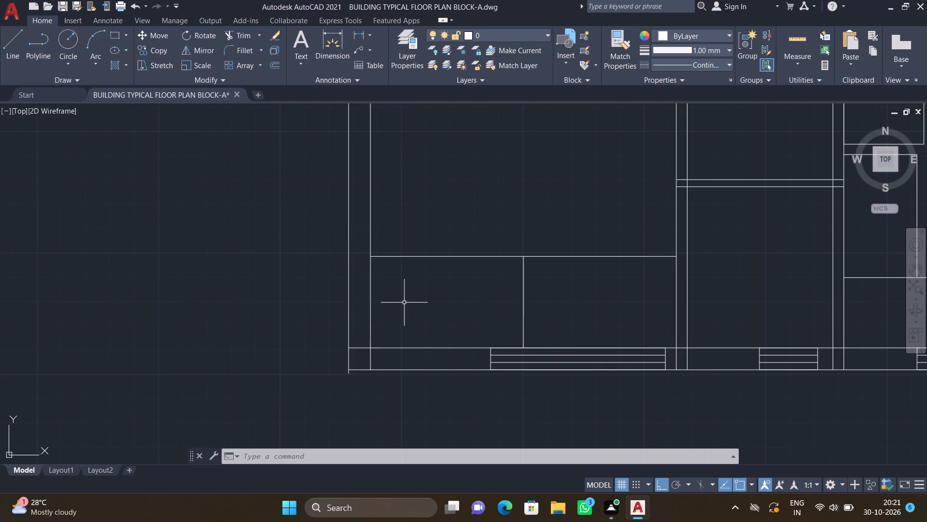
key("F8")
key("l")
key("Return")
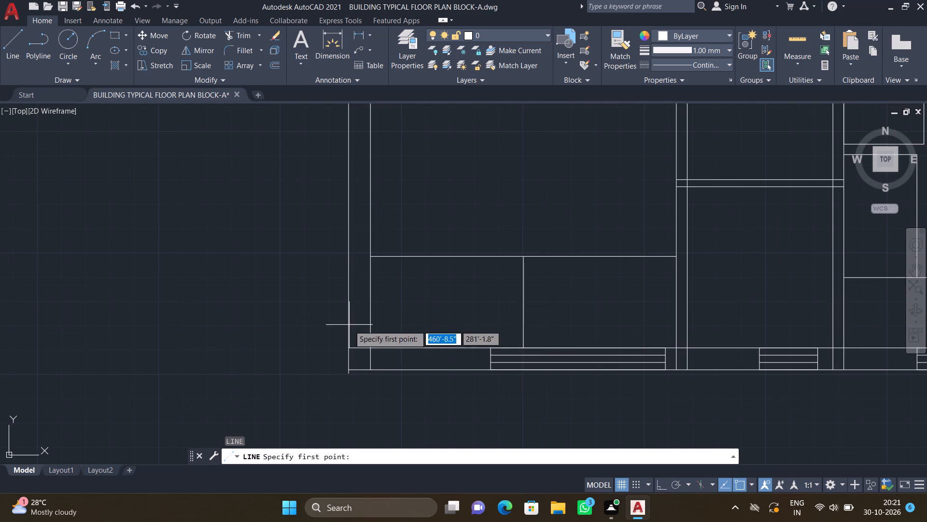
scroll(366, 341, "up", 2)
left_click(381, 345)
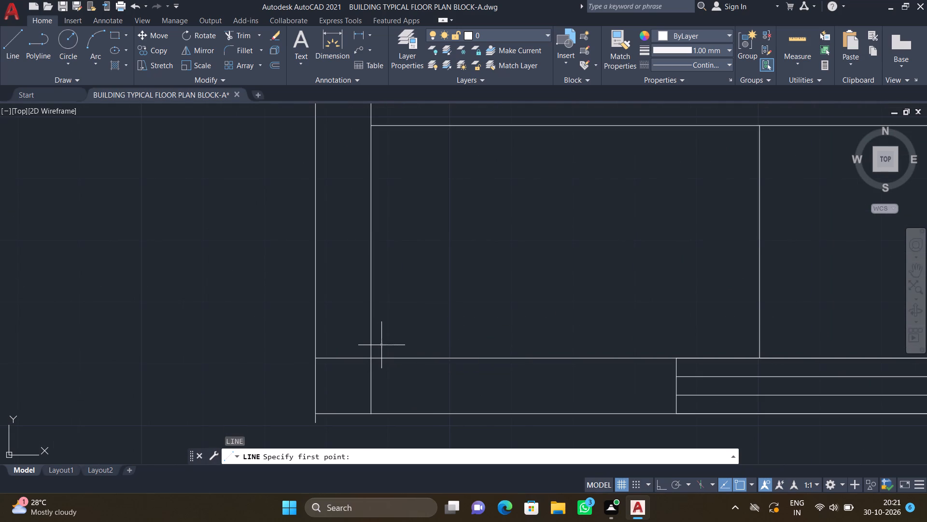
scroll(378, 136, "up", 2)
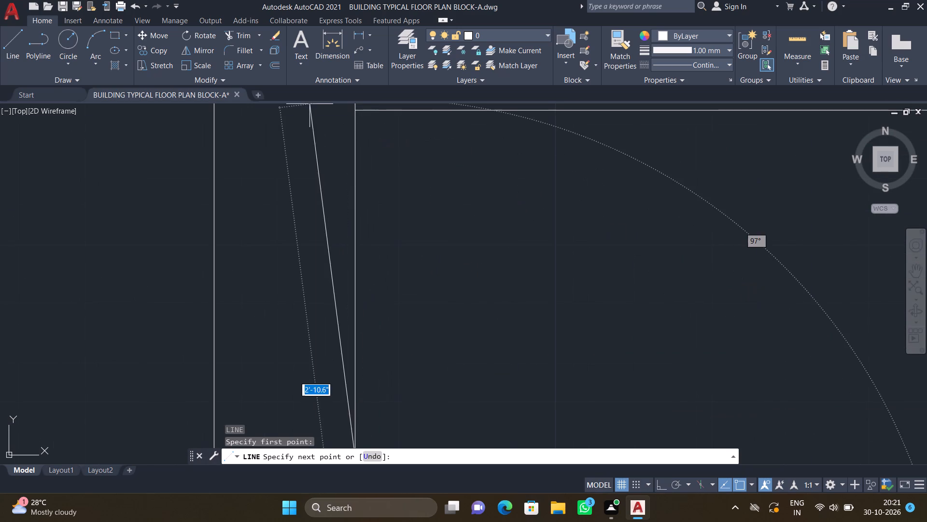
left_click(366, 131)
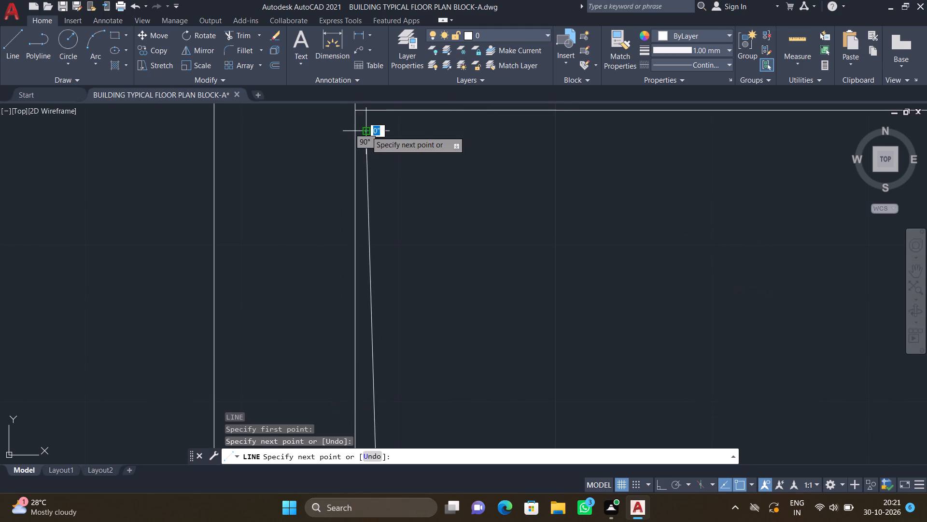
key("Return")
scroll(378, 181, "down", 4)
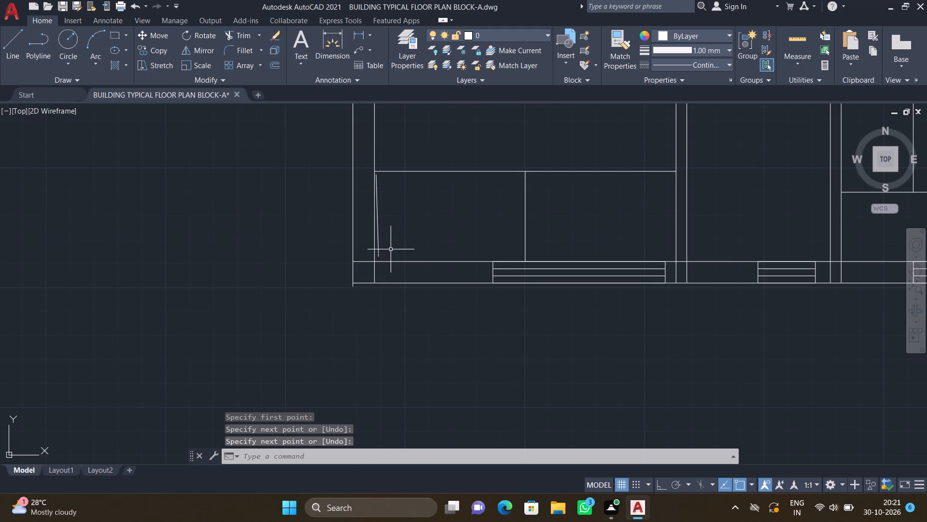
With Ortho on, copy the slanted line horizontally across the lower-left room's wardrobe as an array of 10 items spaced about 6.3" apart.
scroll(391, 249, "up", 1)
key("c")
key("o")
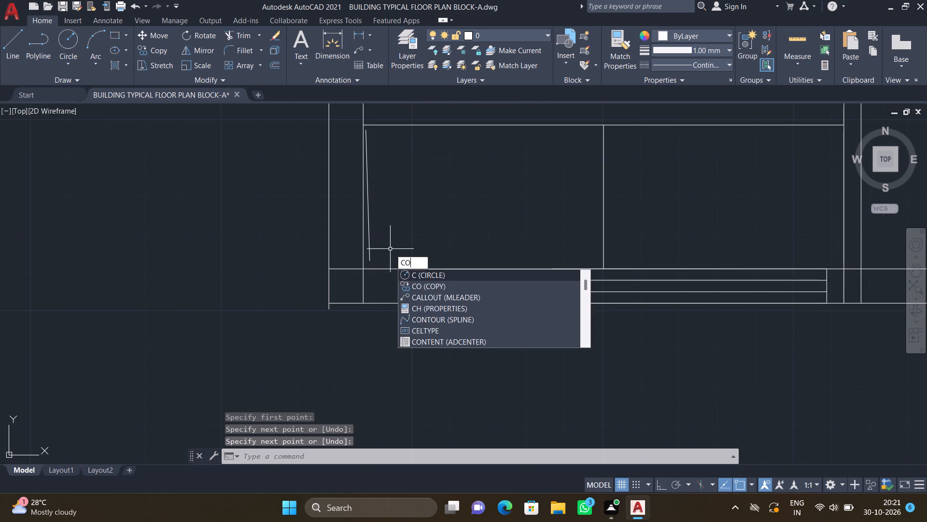
key("Return")
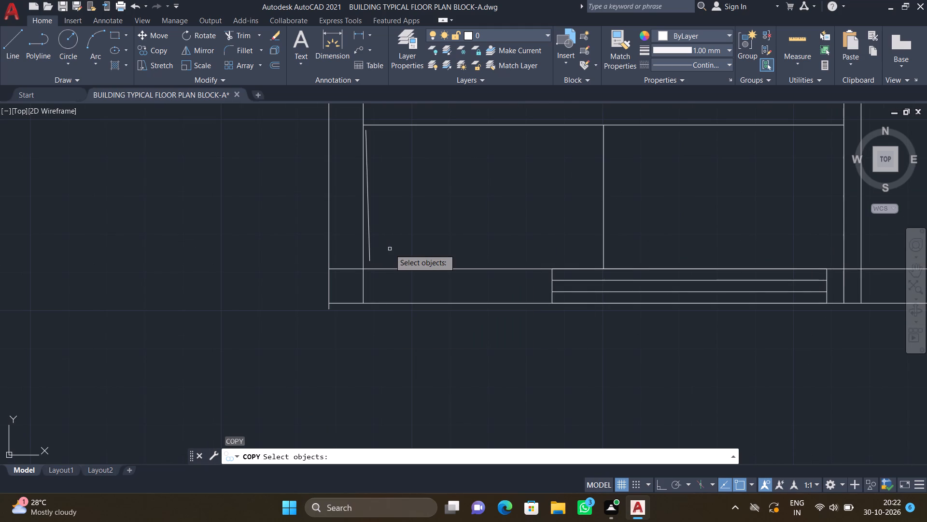
key("F8")
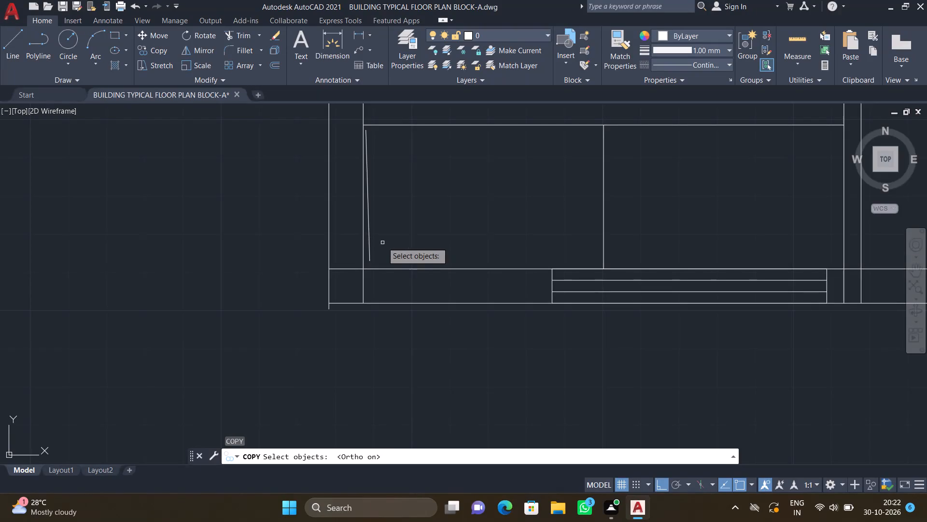
left_click(367, 208)
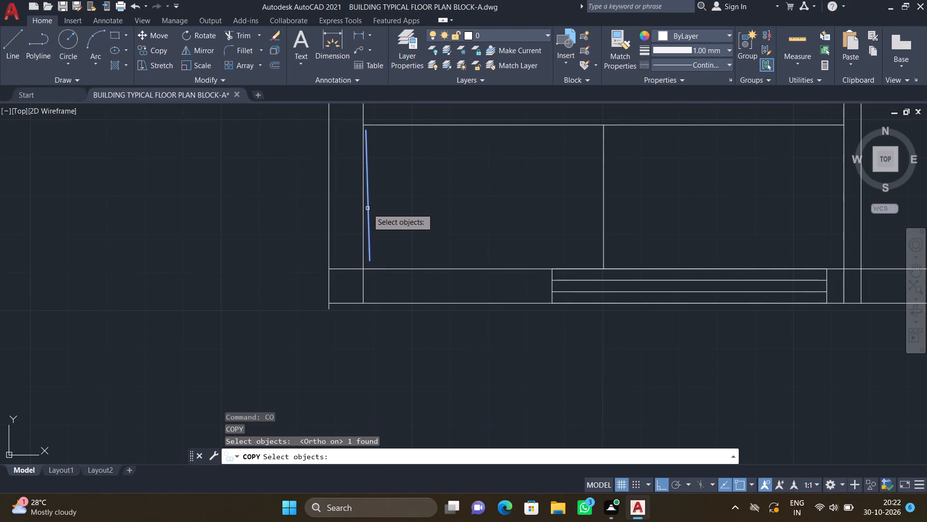
key("Return")
scroll(368, 206, "up", 1)
scroll(374, 194, "down", 1)
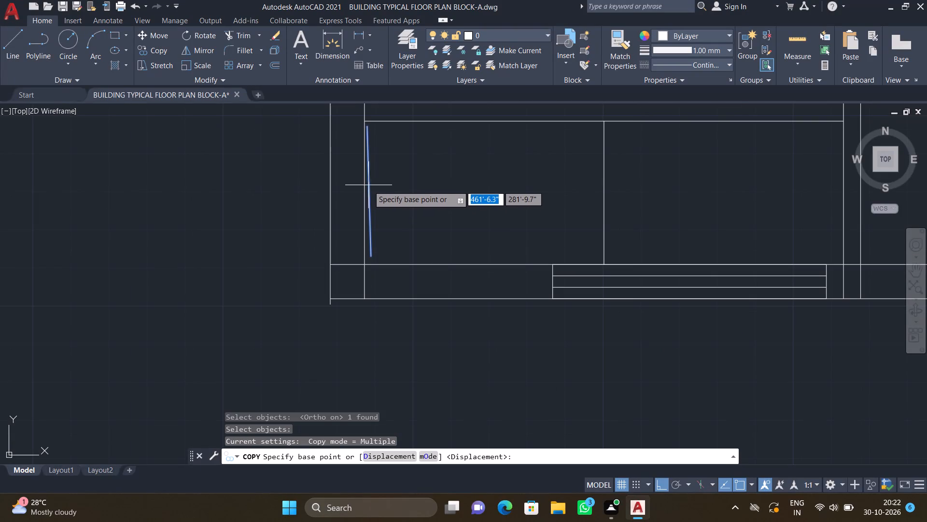
left_click_drag(368, 192, 375, 195)
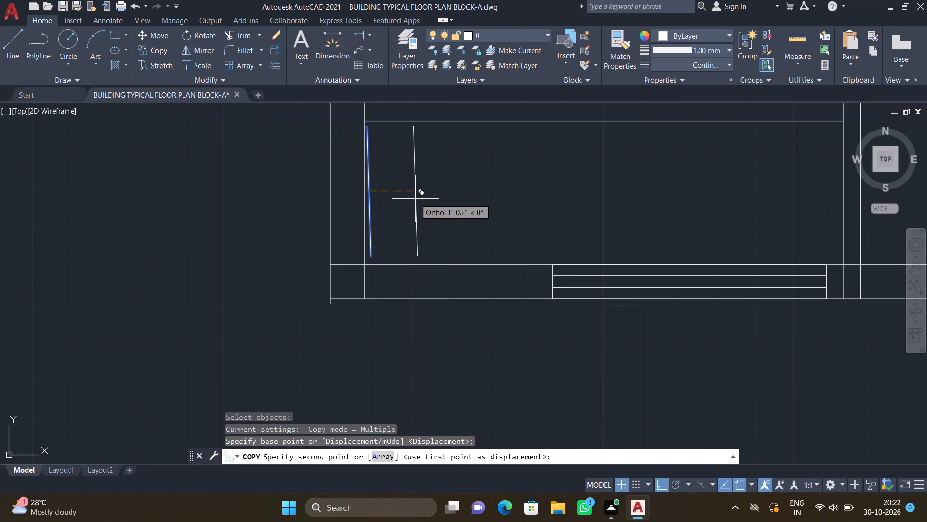
key("a")
key("Return")
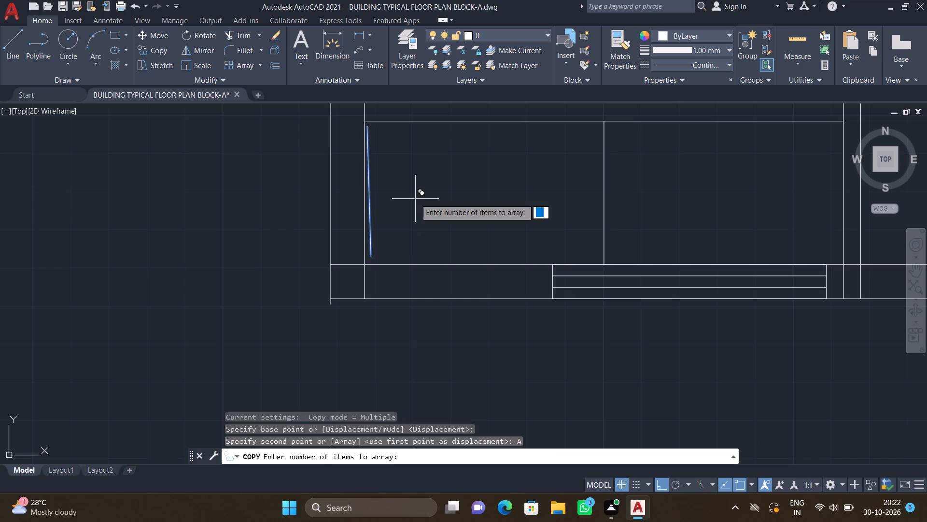
type("10")
key("Return")
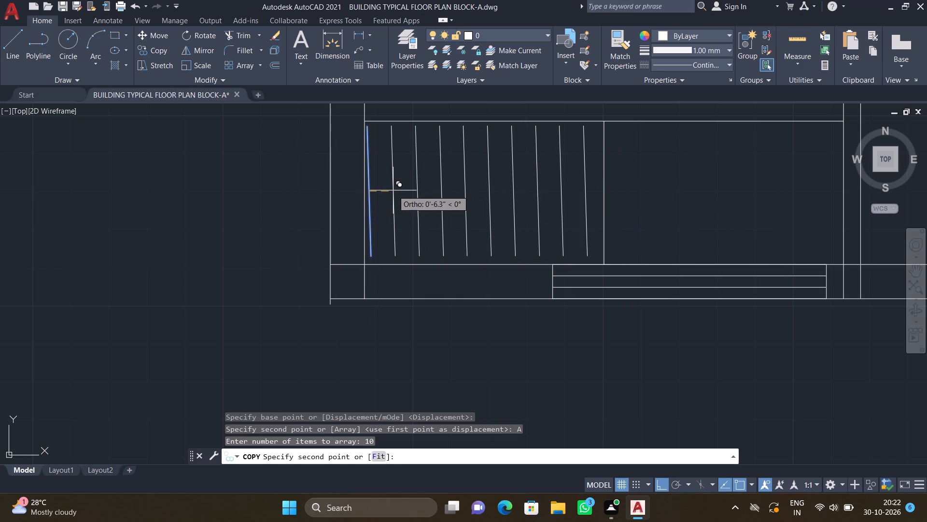
left_click(393, 190)
key("Return")
Draw a horizontal line about 5'-0.8" long through the middle of the lower-left room's 10 slanted wardrobe lines.
key("l")
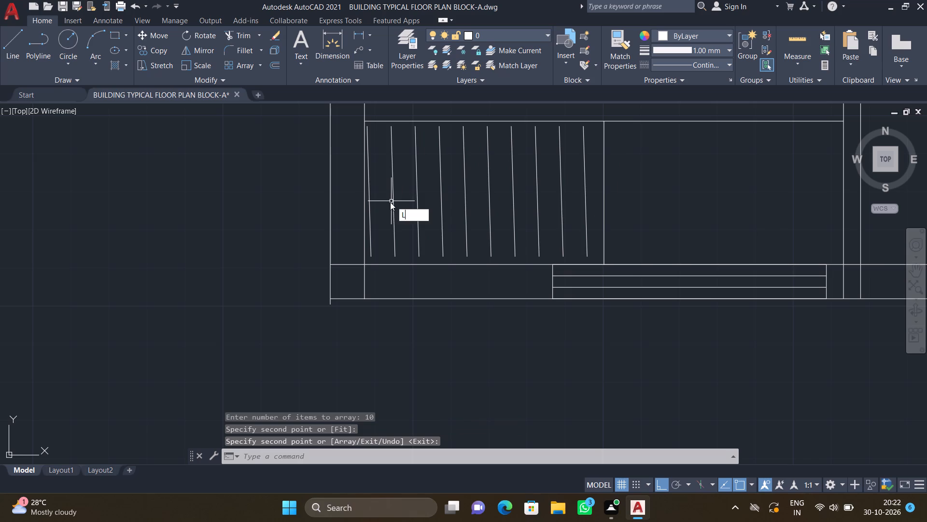
key("Return")
scroll(368, 193, "up", 3)
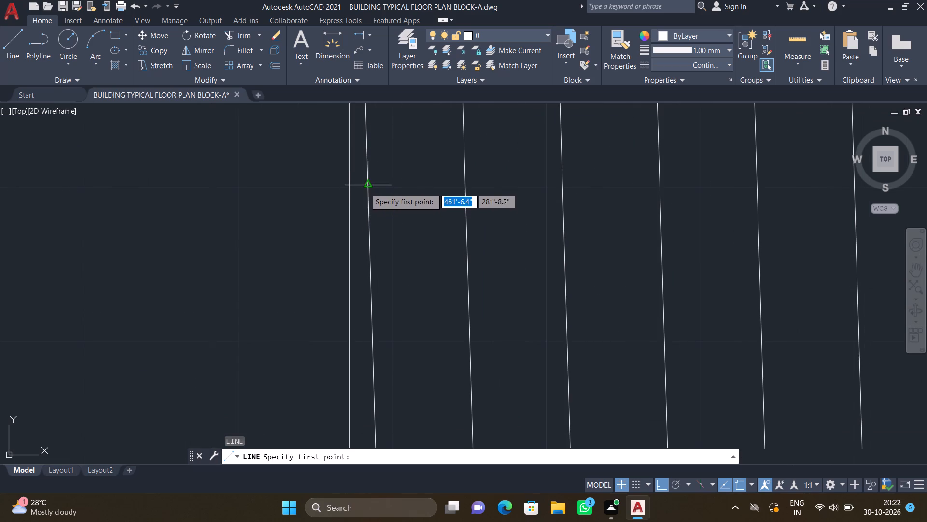
scroll(367, 186, "up", 2)
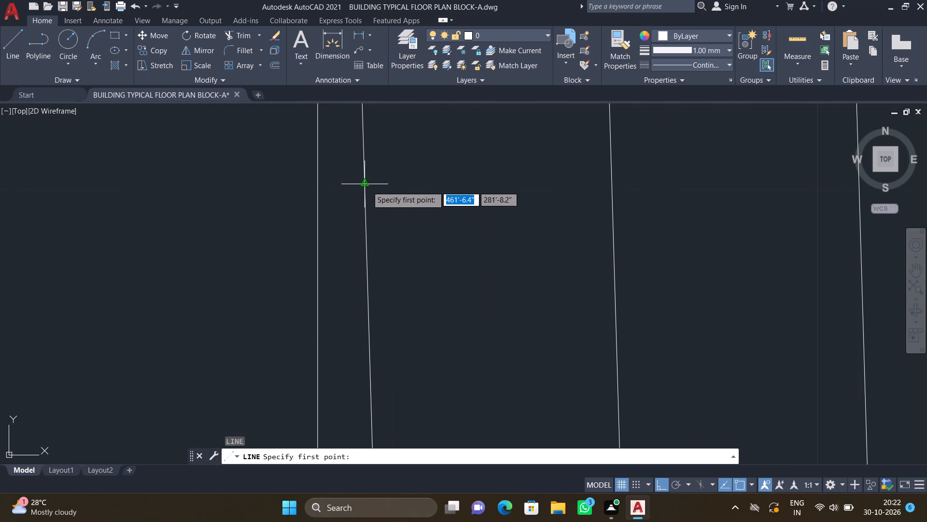
left_click(338, 182)
scroll(421, 190, "down", 3)
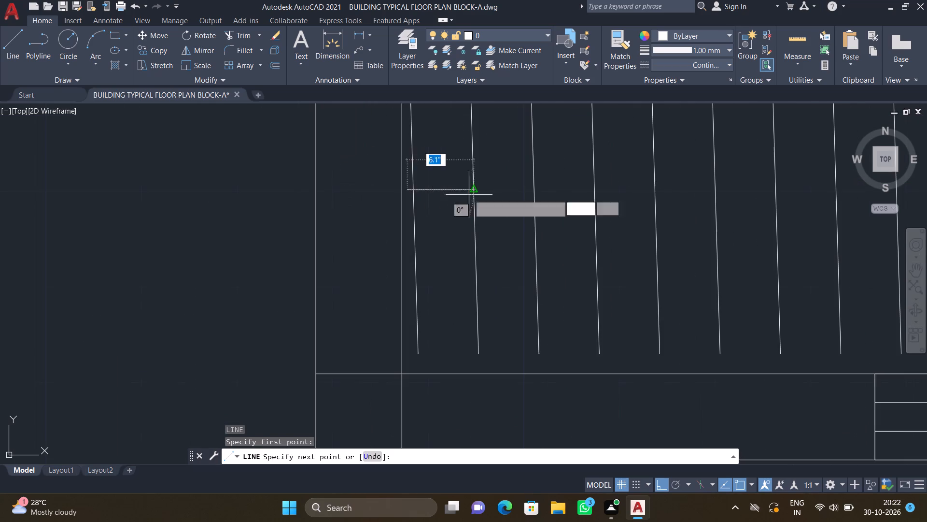
scroll(488, 199, "down", 4)
scroll(604, 200, "up", 2)
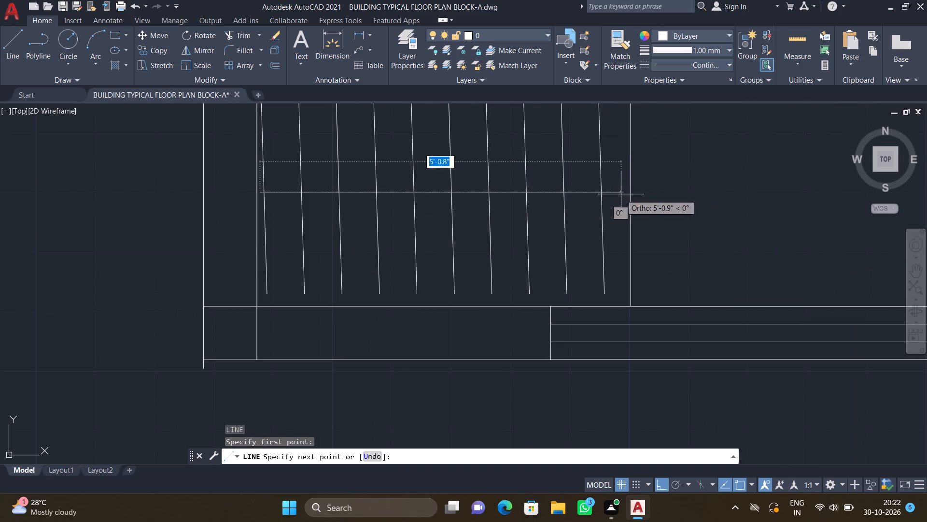
left_click(620, 194)
key("Return")
Draw two concentric circles, radii about 1'-0.7" and 9", centred on the top edge's midpoint of the rectangle beside the lower-left room's wardrobe.
scroll(570, 217, "down", 7)
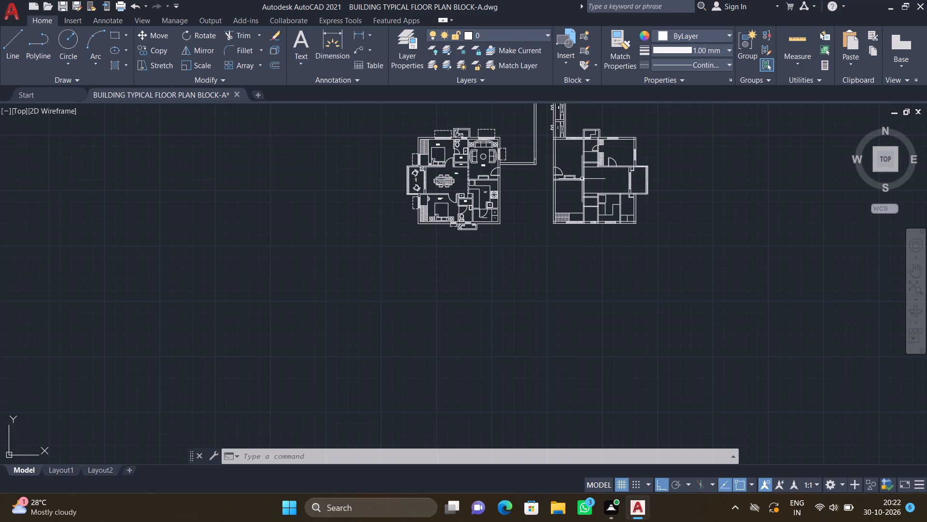
scroll(583, 218, "up", 4)
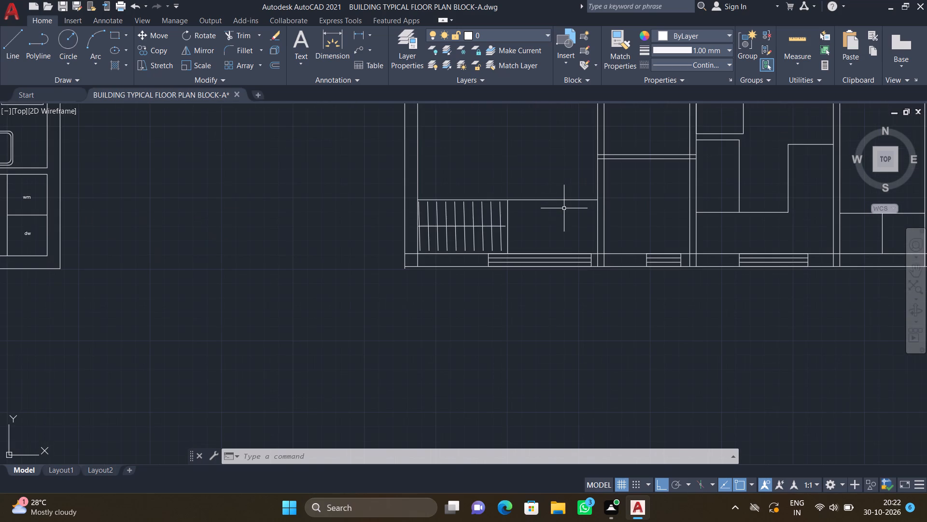
key("c")
key("Return")
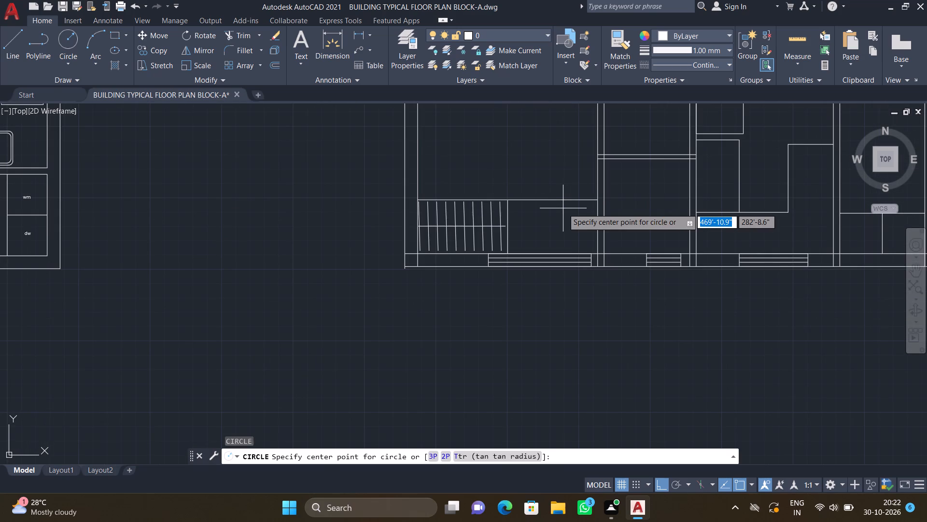
scroll(551, 203, "up", 2)
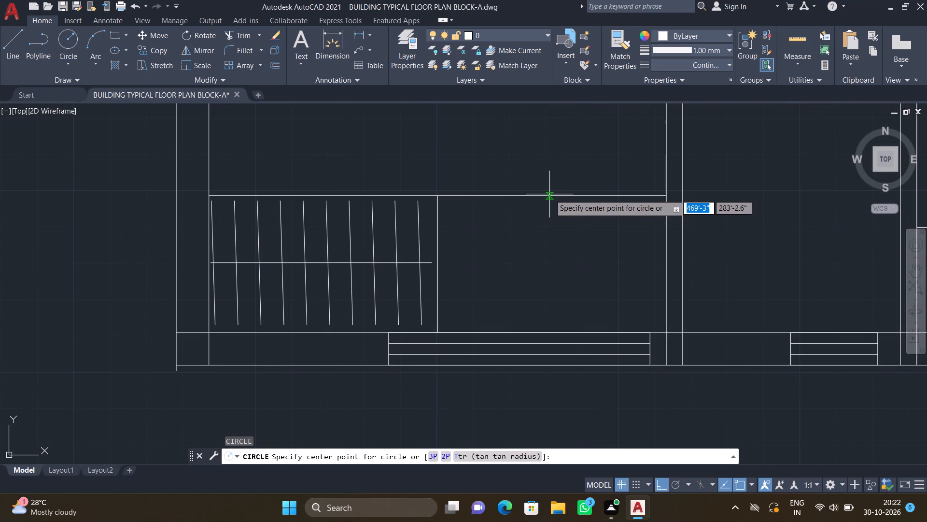
left_click(553, 197)
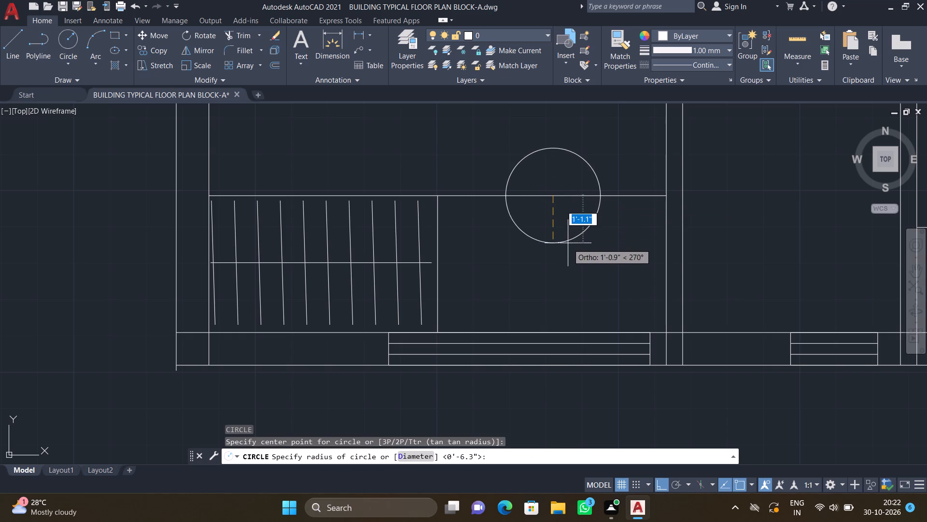
left_click(568, 242)
key("c")
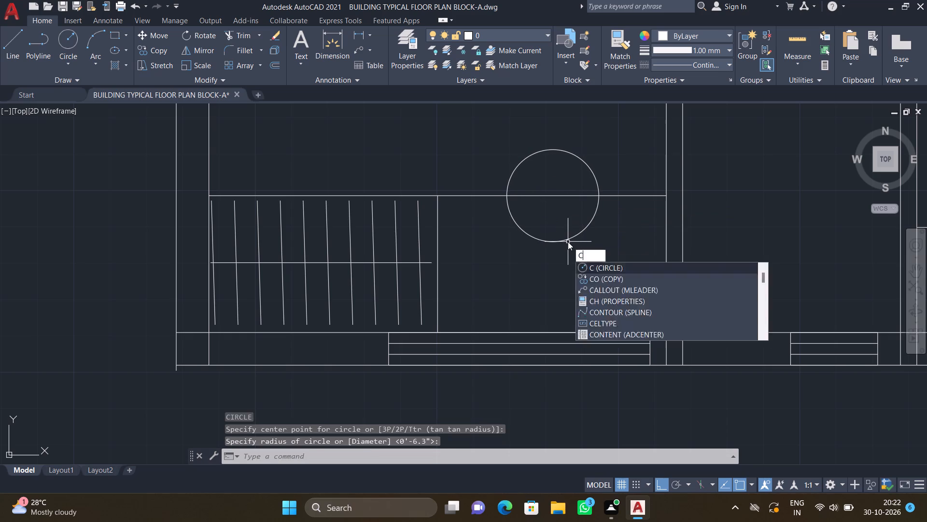
key("Return")
scroll(551, 191, "up", 1)
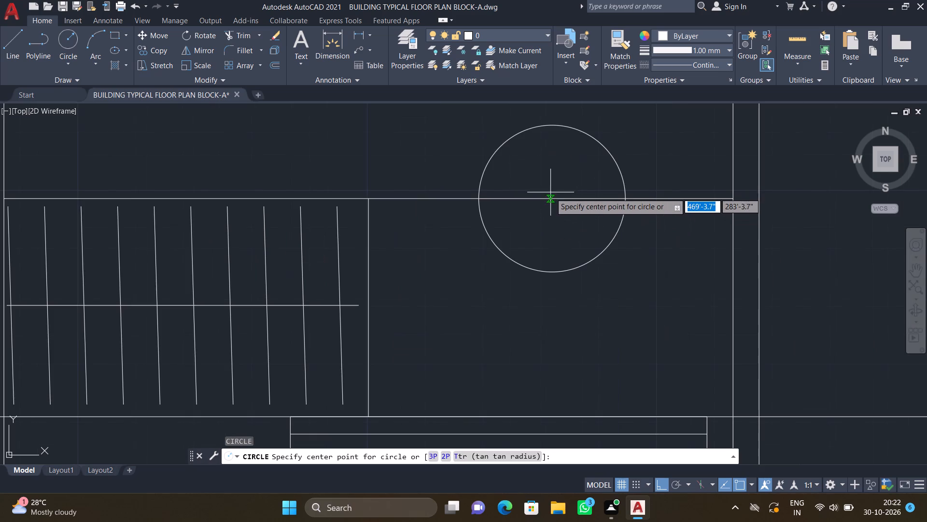
left_click_drag(551, 198, 554, 203)
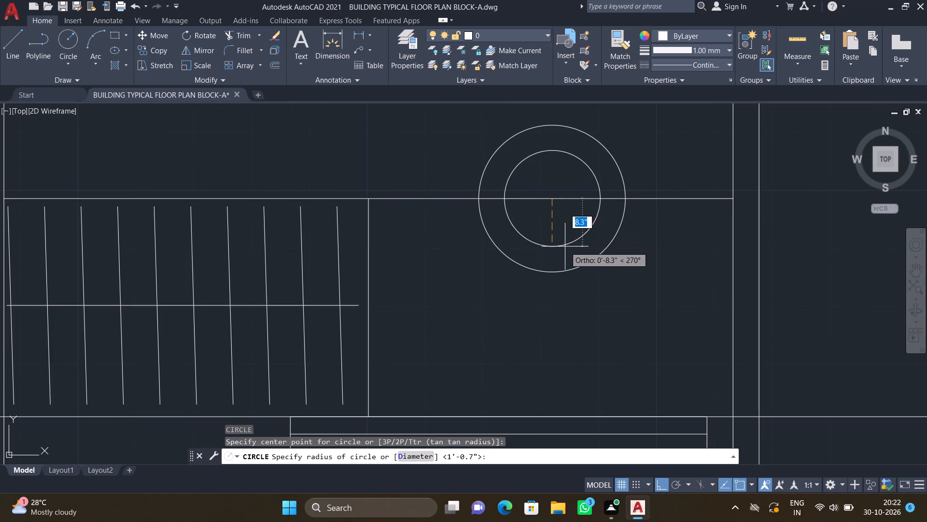
left_click(566, 252)
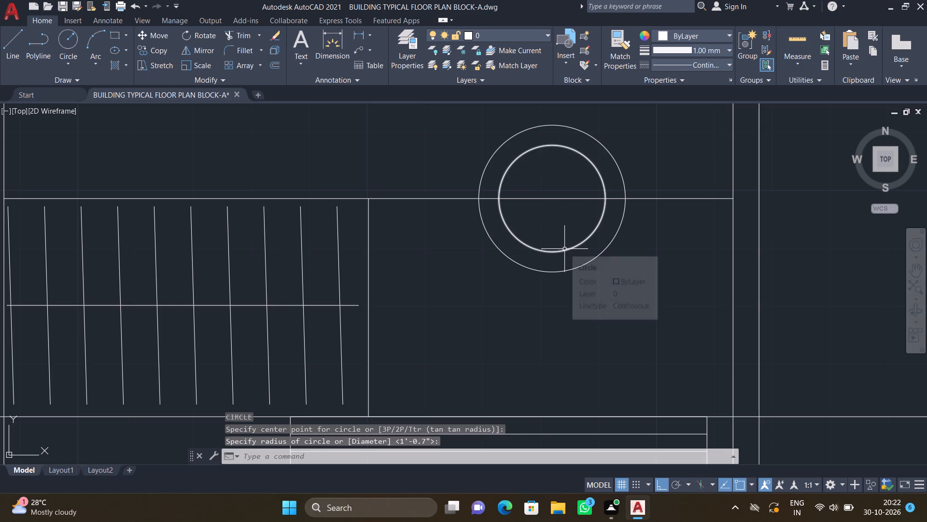
Trim away the lower halves of both concentric circles below the rectangle's top edge.
type("TR")
key("Return")
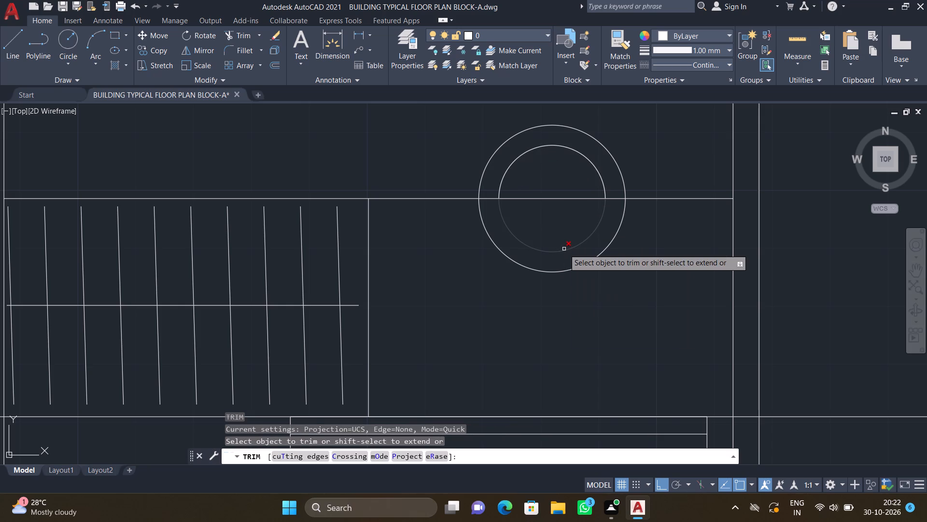
left_click_drag(561, 237, 574, 287)
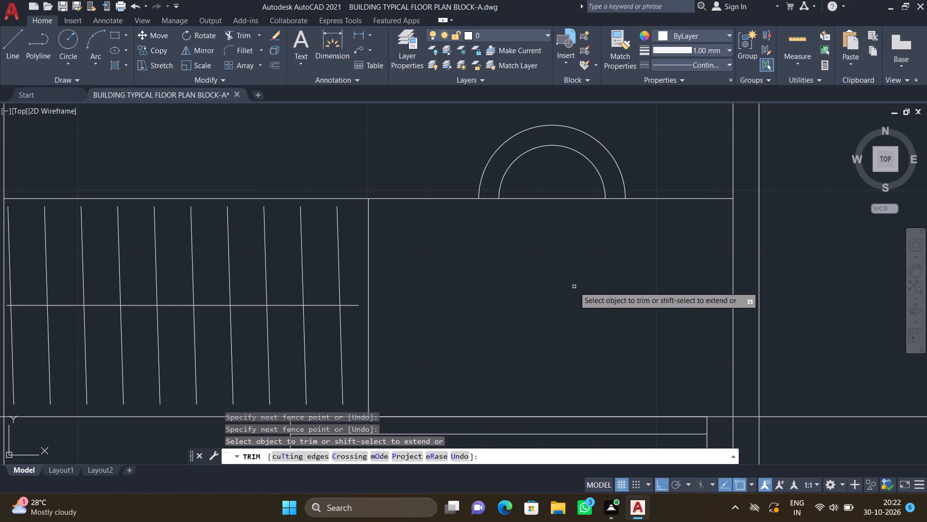
key("Return")
scroll(570, 286, "down", 4)
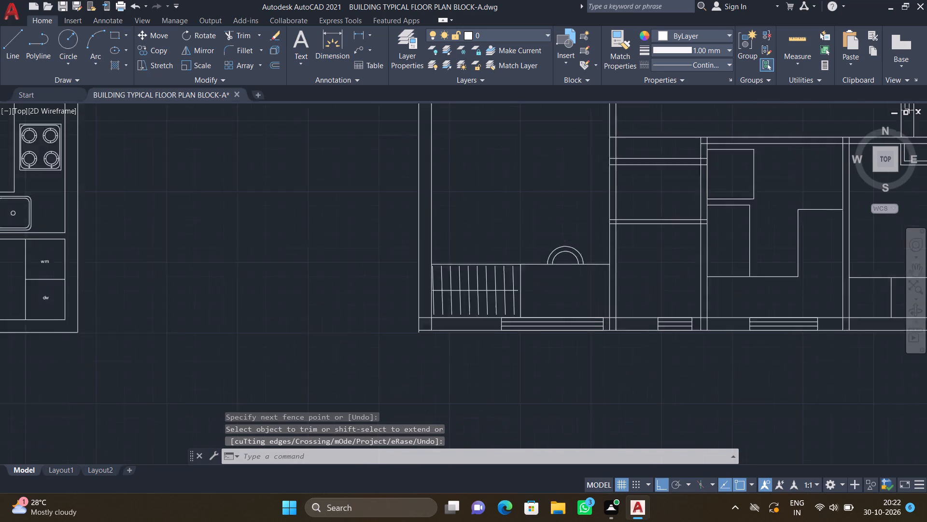
scroll(559, 250, "down", 1)
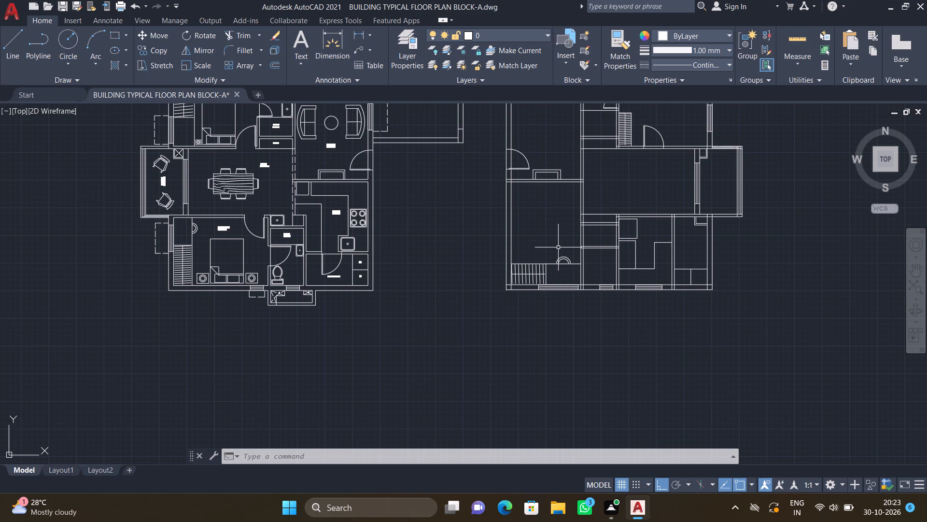
With Ortho off, copy the large horizontal door set's lower-left door block into the lower-left room's upper-right corner, hinged directly below the partition wall.
scroll(527, 252, "down", 2)
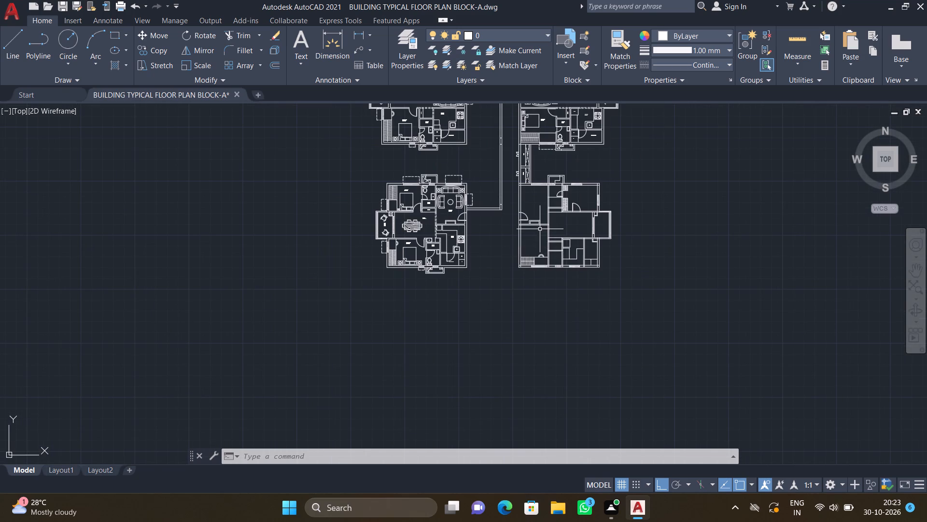
scroll(523, 235, "down", 1)
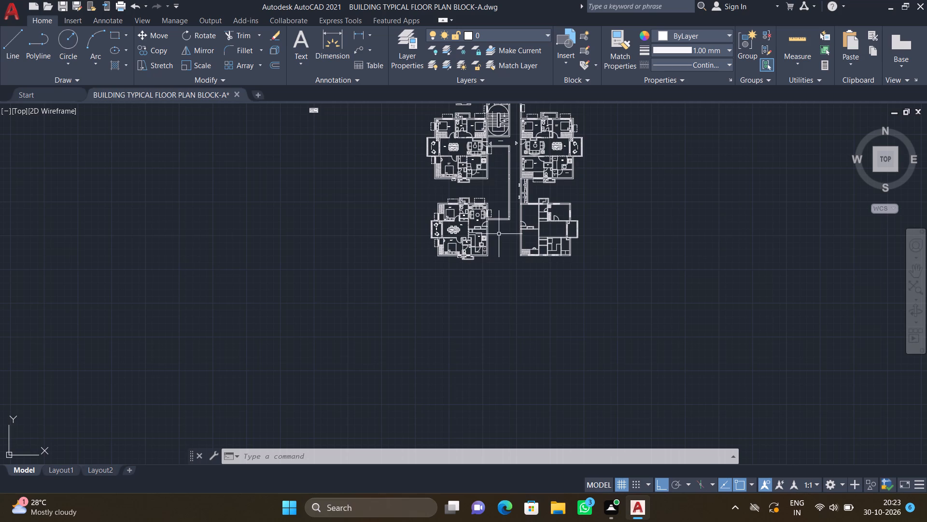
scroll(392, 177, "down", 3)
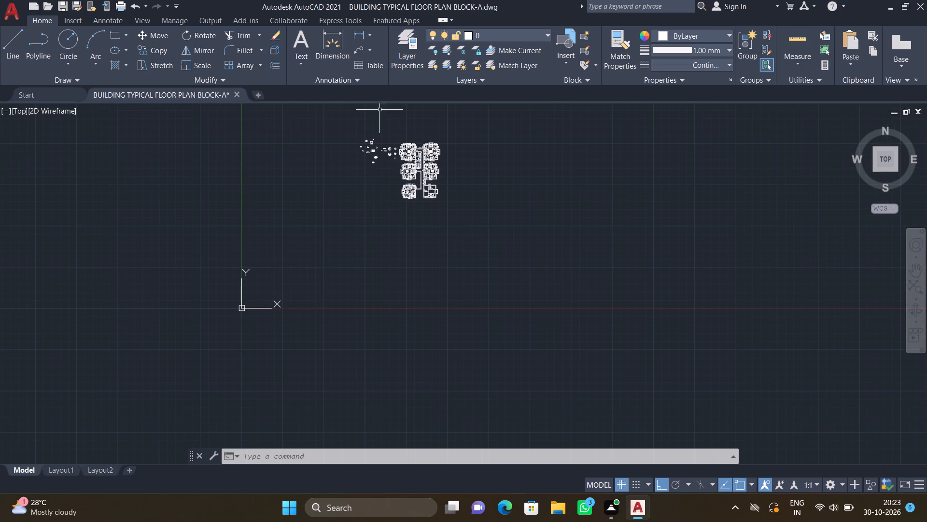
scroll(385, 138, "up", 3)
scroll(393, 196, "up", 2)
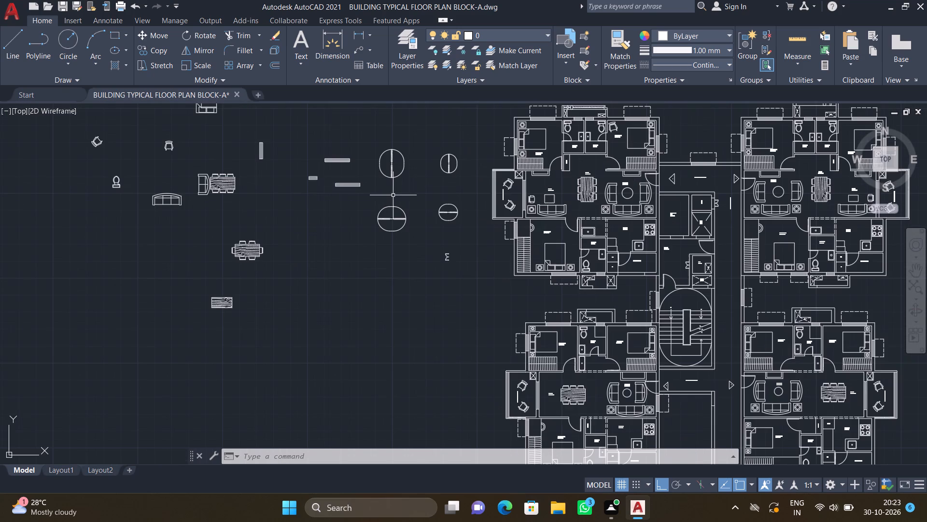
type("CO")
key("Return")
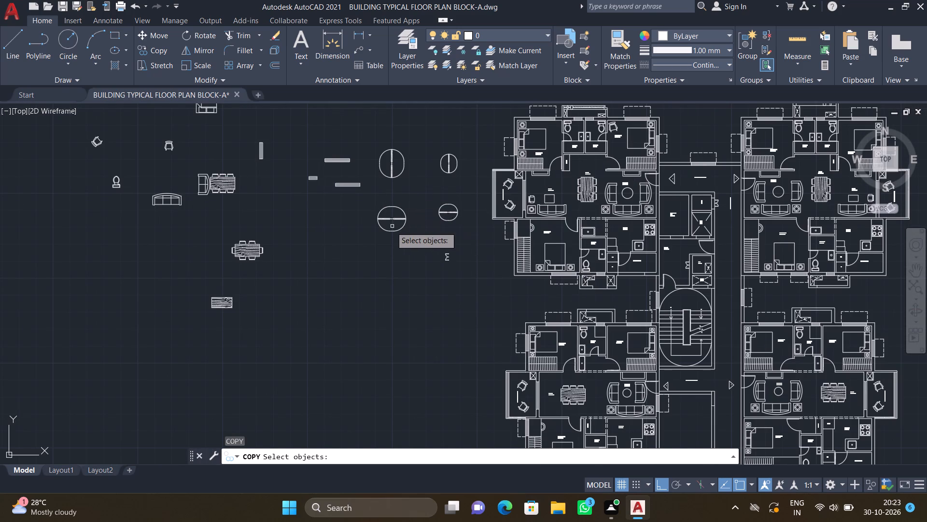
scroll(384, 236, "up", 1)
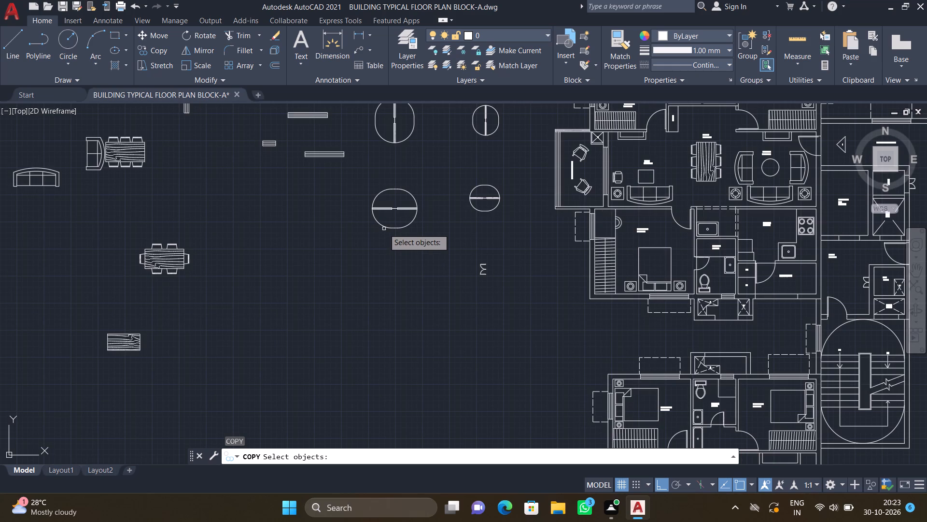
left_click(384, 227)
key("Return")
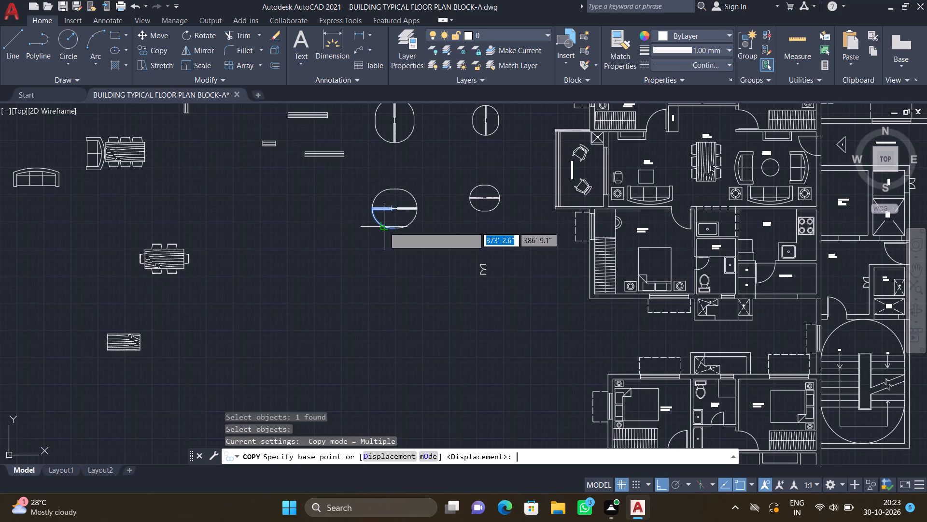
scroll(404, 217, "up", 3)
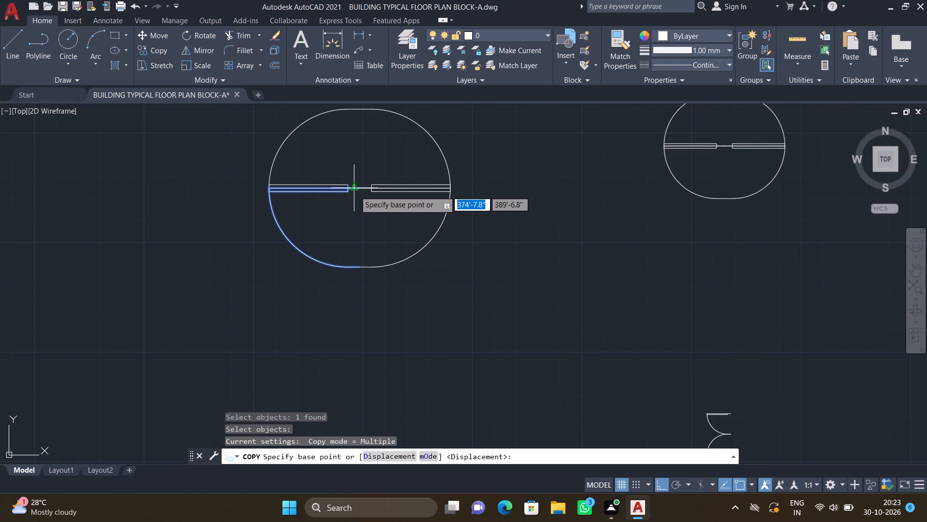
left_click_drag(358, 189, 362, 201)
scroll(428, 280, "down", 1)
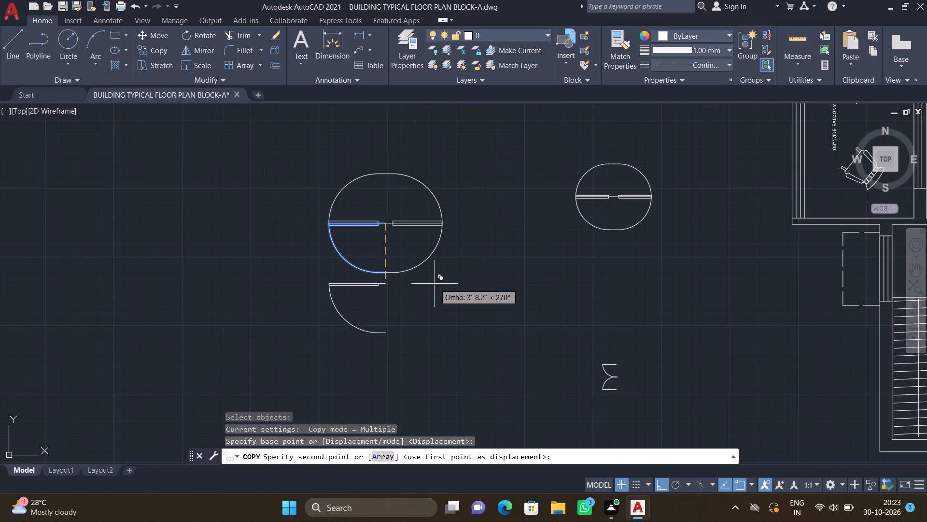
key("F8")
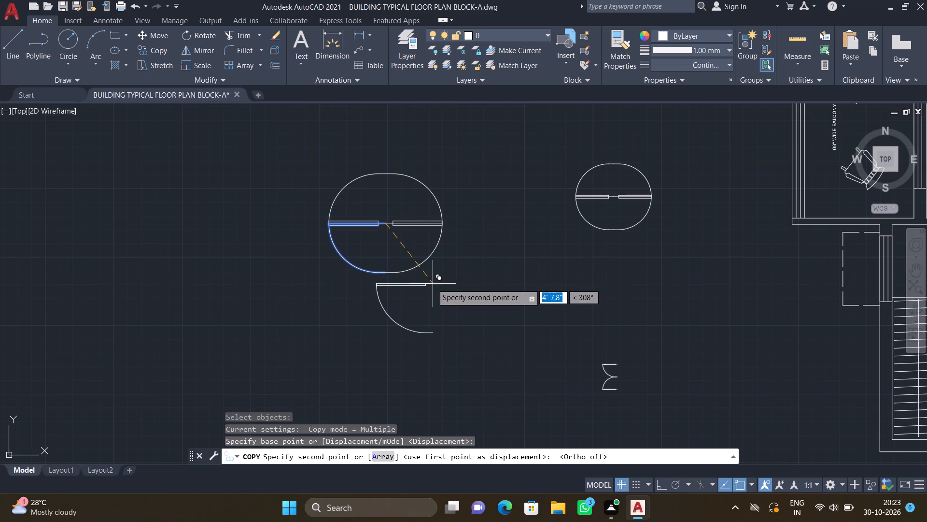
scroll(436, 314, "down", 3)
scroll(478, 344, "down", 3)
middle_click_drag(443, 296, 424, 261)
middle_click(424, 261)
scroll(469, 296, "down", 1)
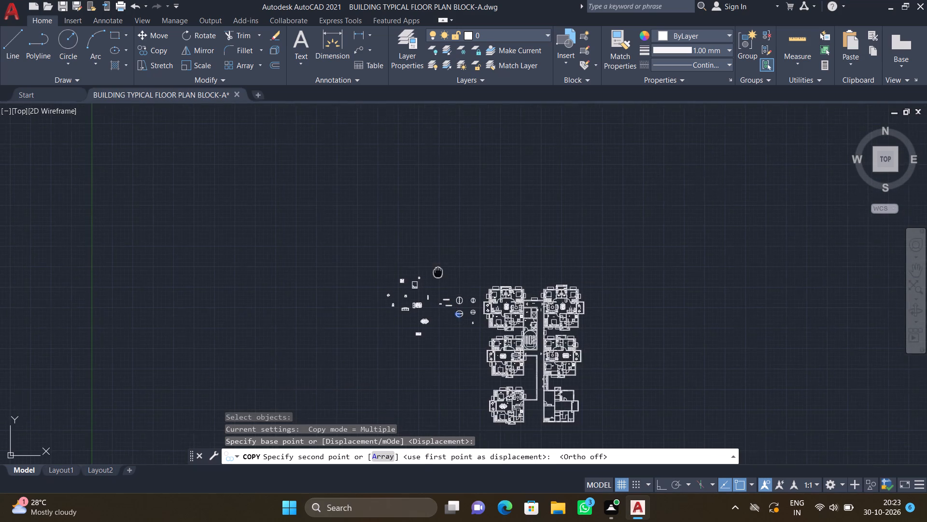
scroll(476, 304, "down", 1)
scroll(513, 389, "up", 3)
scroll(484, 232, "up", 2)
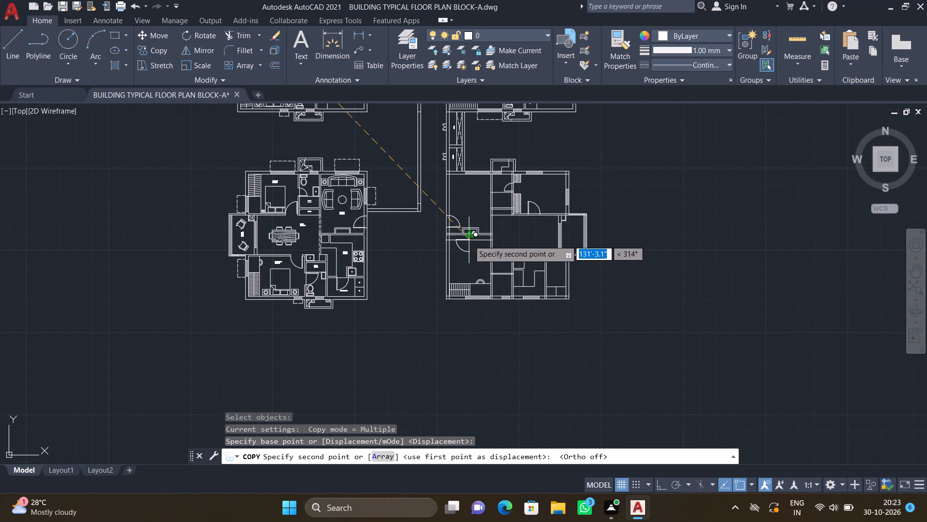
scroll(489, 261, "up", 3)
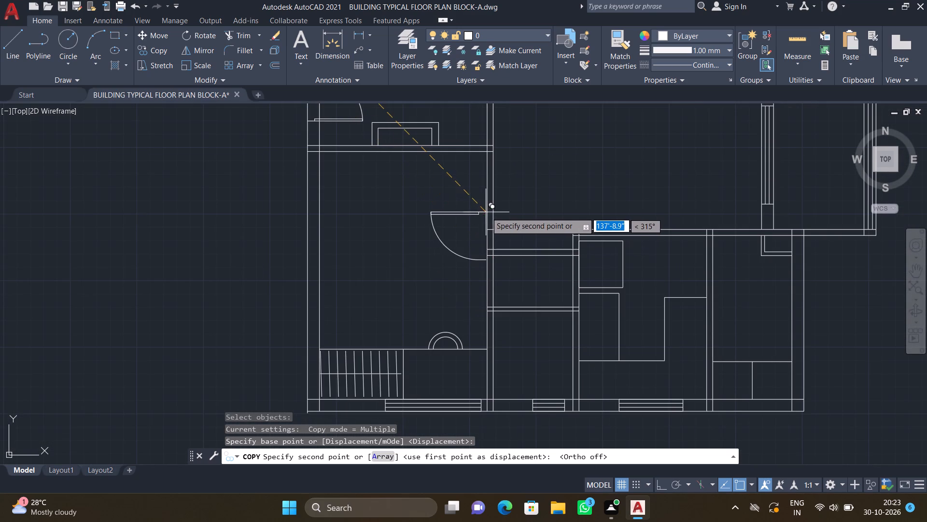
scroll(492, 184, "up", 1)
scroll(490, 134, "up", 1)
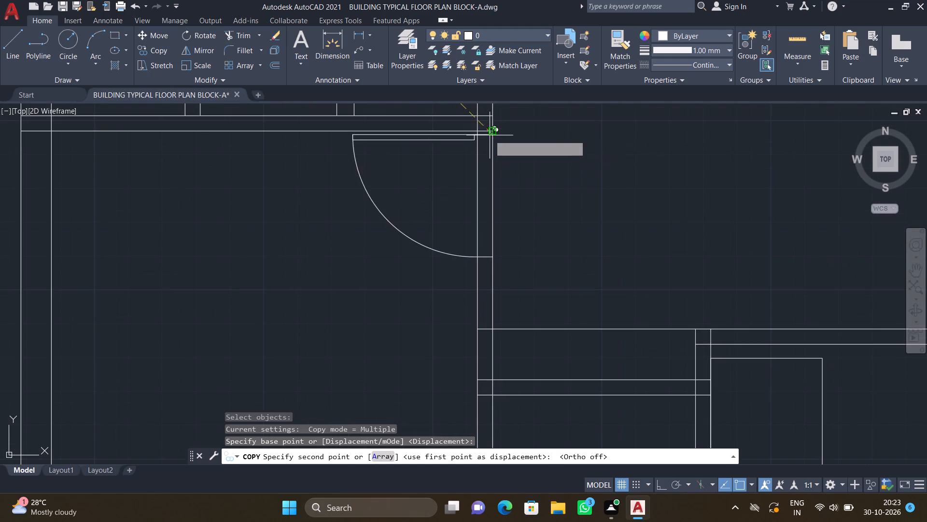
left_click(492, 133)
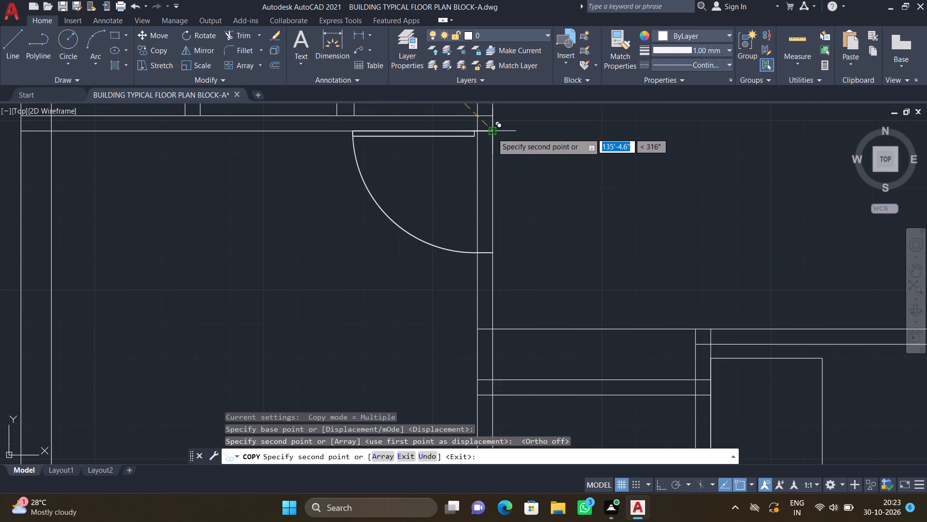
key("Return")
Copy the small horizontal door set's lower-right door block onto the lower-left room's right wall, swinging into the adjoining small room just below its partition.
scroll(483, 160, "down", 2)
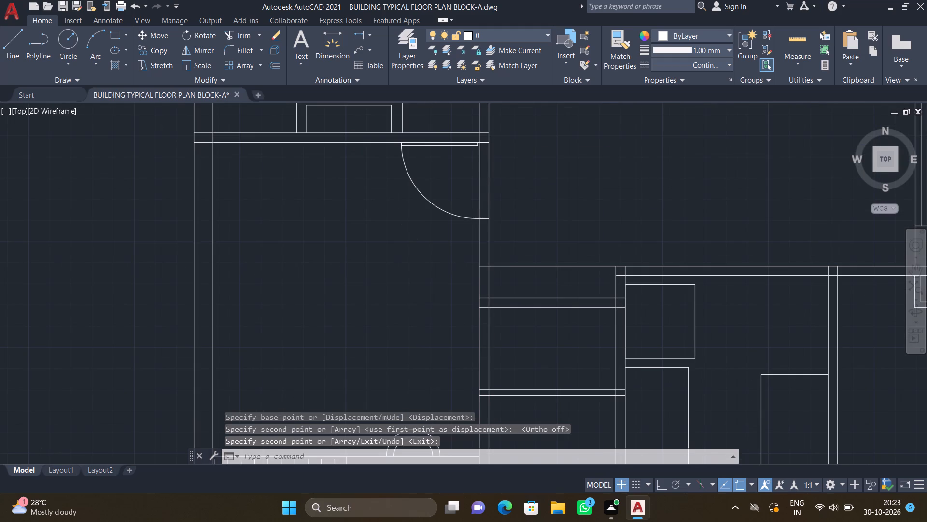
scroll(468, 205, "down", 4)
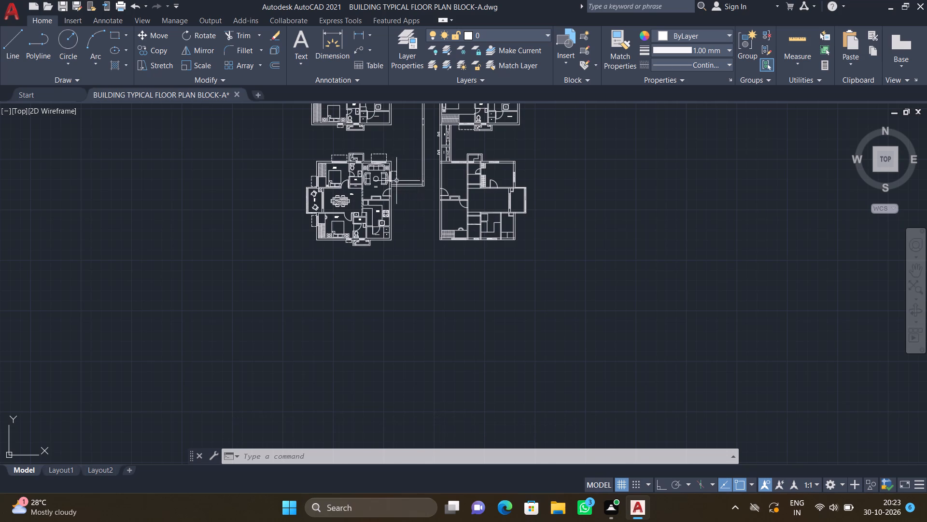
scroll(391, 181, "down", 3)
scroll(353, 118, "up", 3)
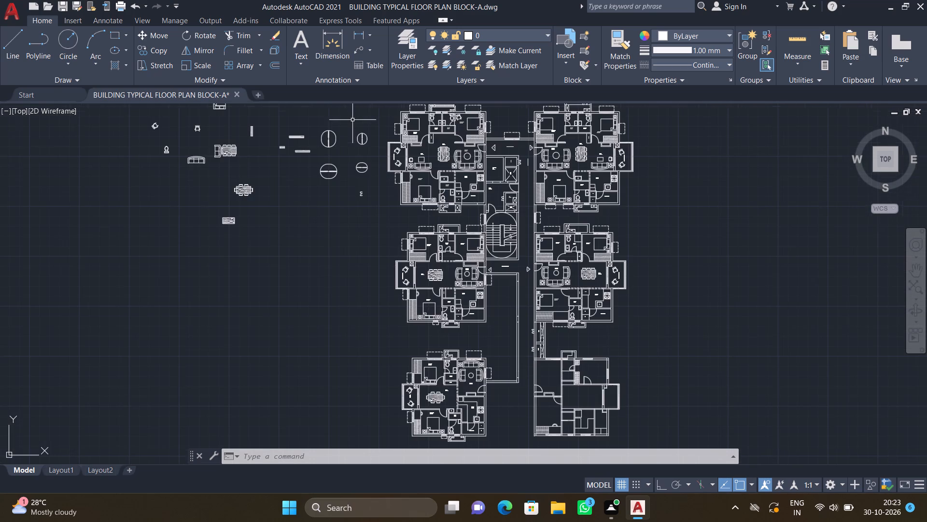
scroll(360, 169, "up", 2)
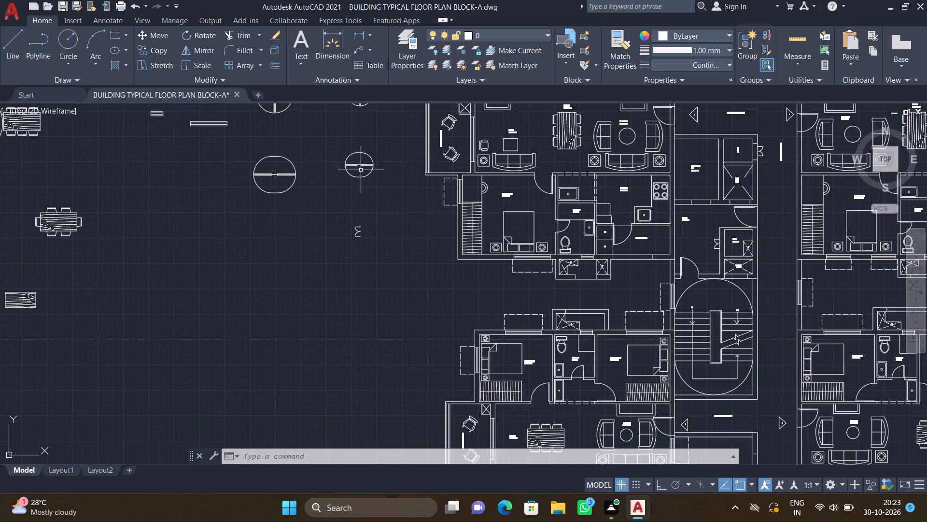
scroll(368, 174, "up", 2)
type("CO")
key("Return")
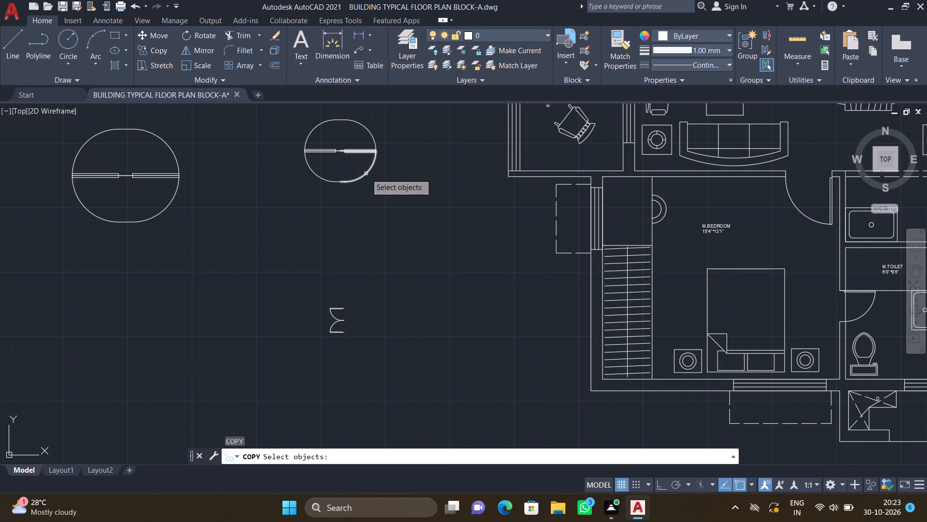
left_click(366, 174)
key("Return")
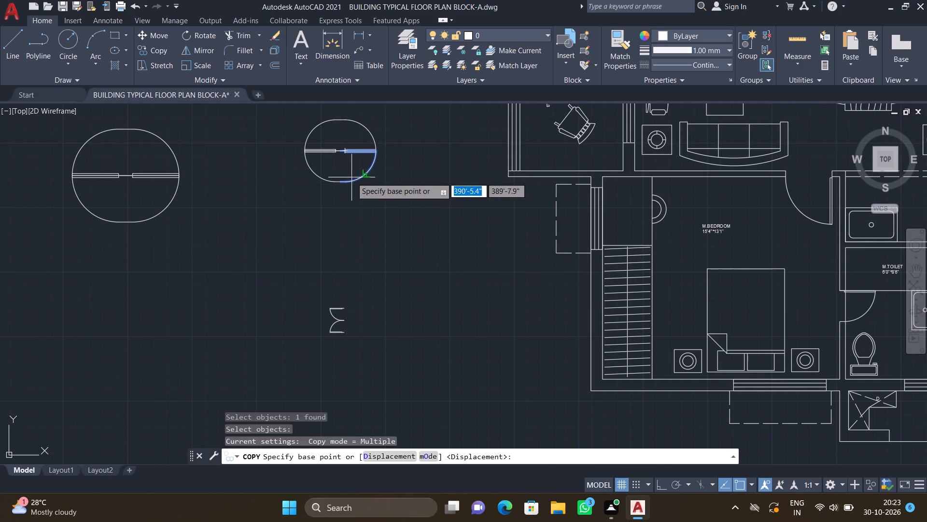
scroll(342, 150, "up", 2)
left_click_drag(335, 154, 340, 161)
scroll(427, 268, "down", 3)
scroll(465, 308, "down", 4)
middle_click_drag(500, 362, 468, 271)
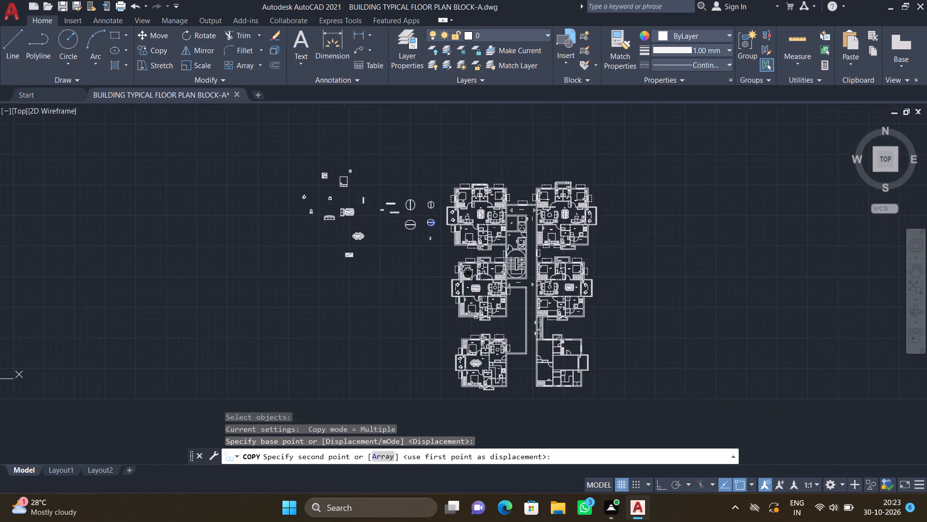
middle_click_drag(468, 271, 468, 270)
scroll(468, 267, "down", 1)
scroll(524, 333, "up", 2)
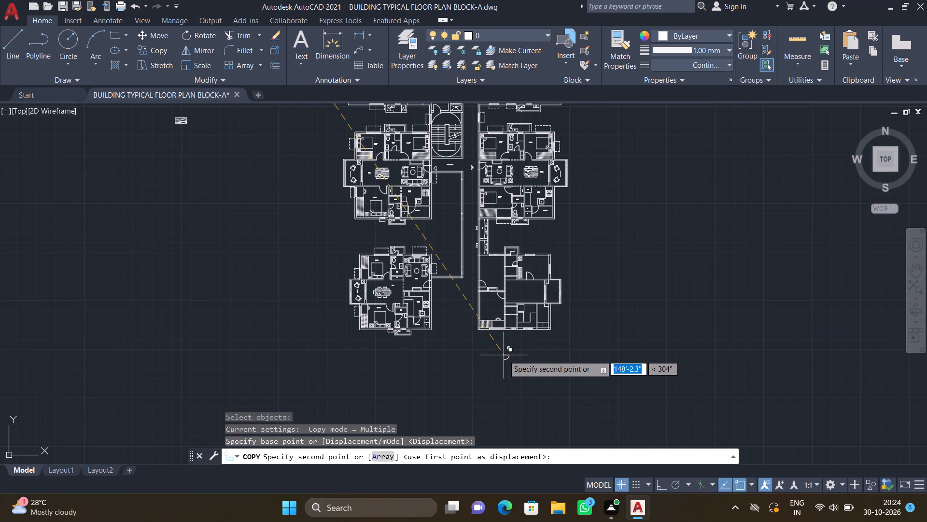
scroll(504, 355, "up", 3)
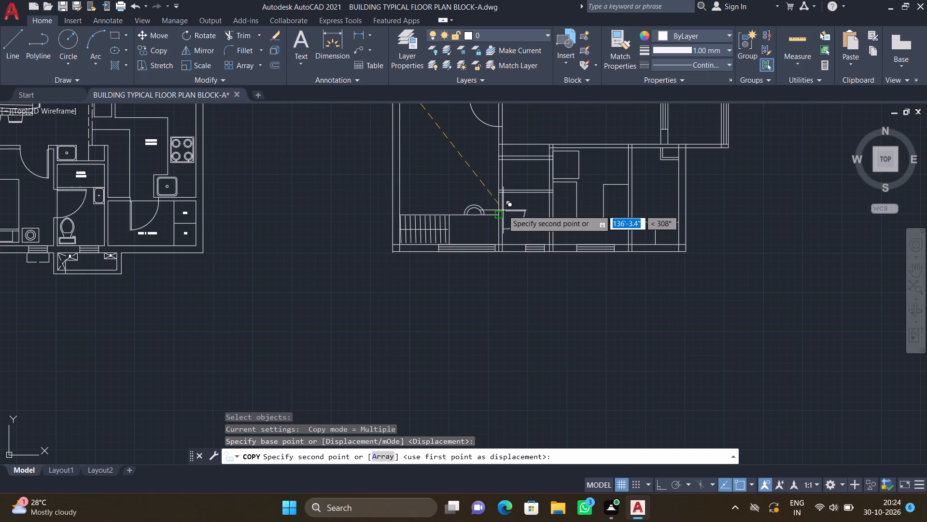
scroll(497, 204, "up", 1)
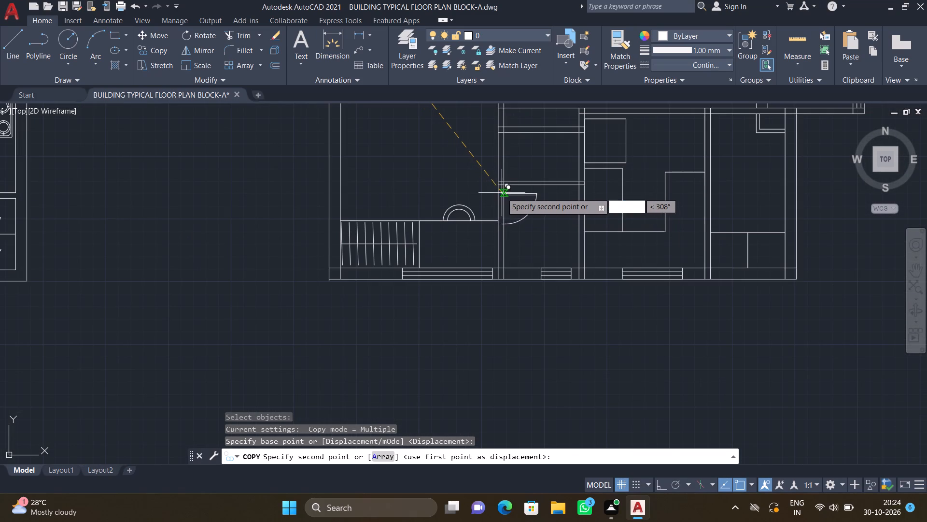
scroll(502, 193, "up", 2)
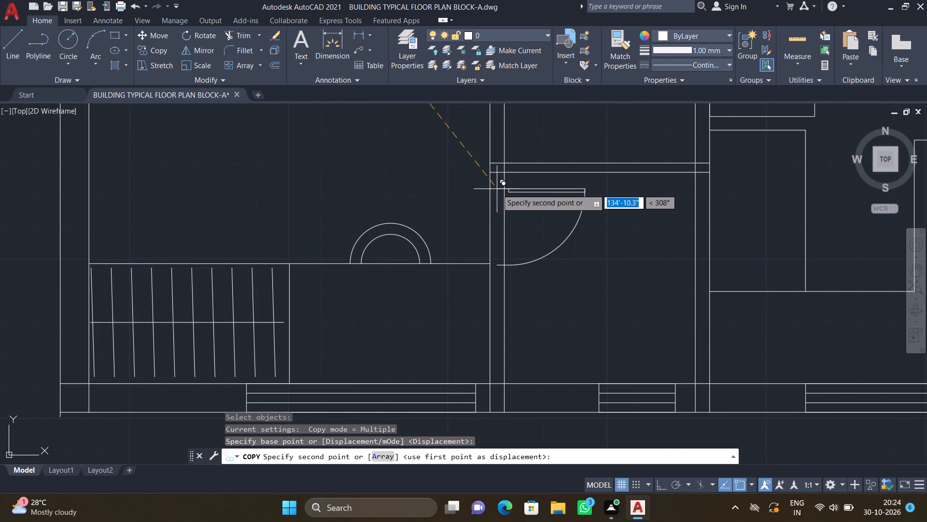
scroll(496, 188, "up", 3)
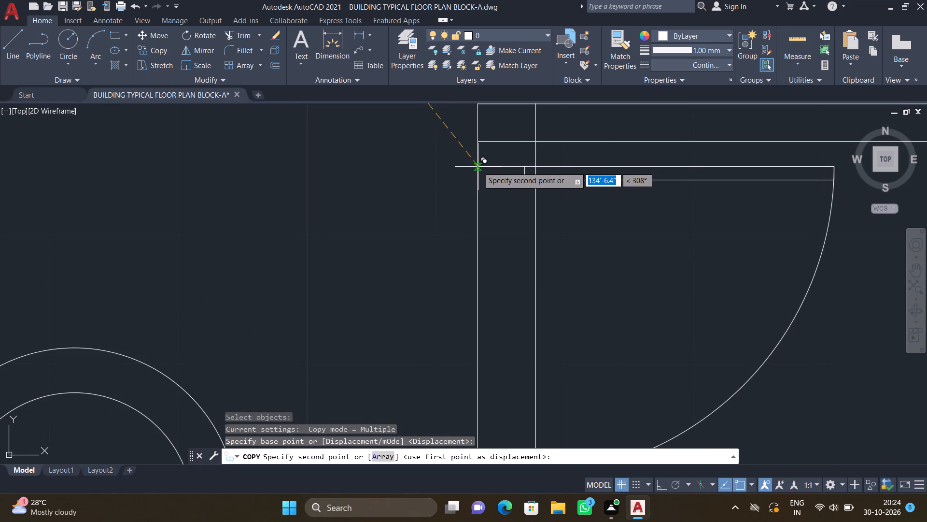
left_click(478, 166)
key("Return")
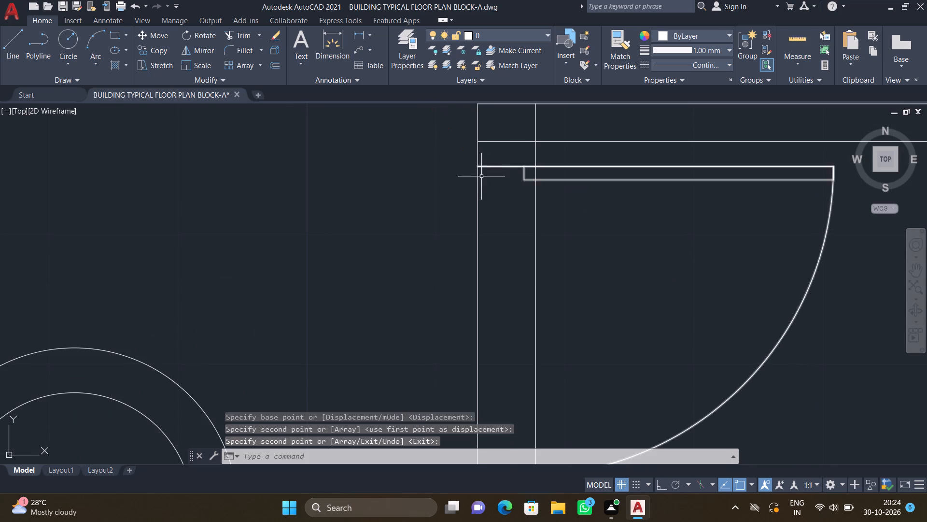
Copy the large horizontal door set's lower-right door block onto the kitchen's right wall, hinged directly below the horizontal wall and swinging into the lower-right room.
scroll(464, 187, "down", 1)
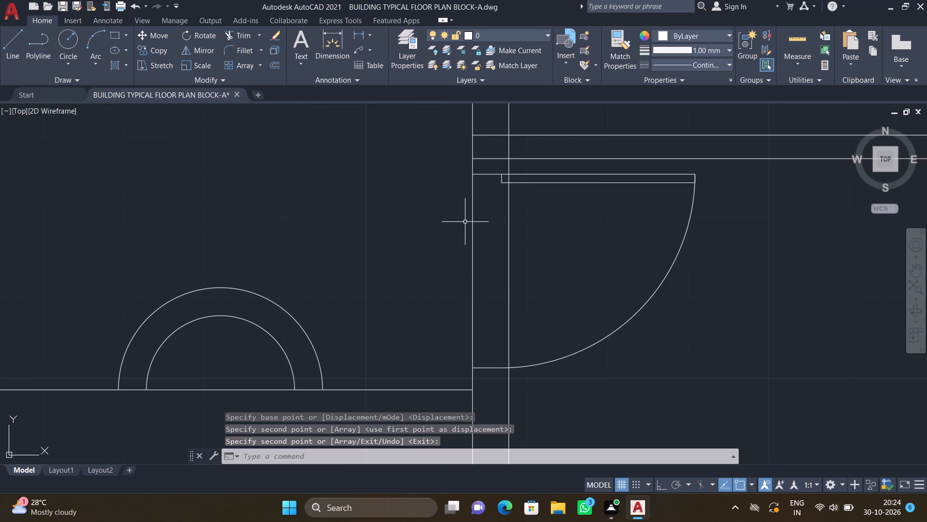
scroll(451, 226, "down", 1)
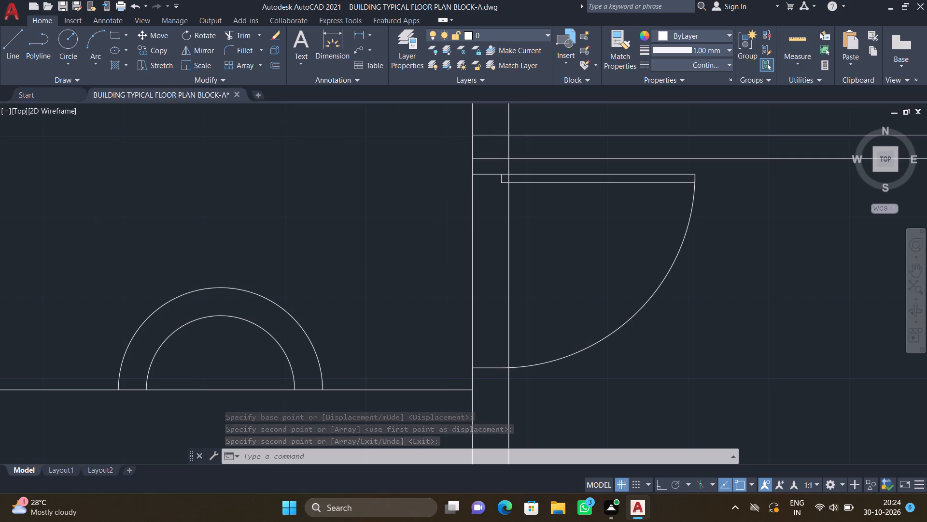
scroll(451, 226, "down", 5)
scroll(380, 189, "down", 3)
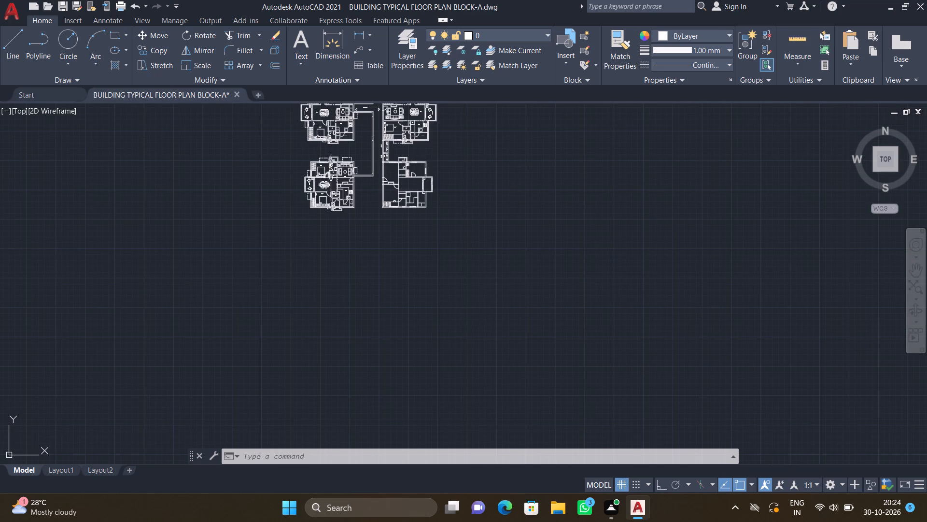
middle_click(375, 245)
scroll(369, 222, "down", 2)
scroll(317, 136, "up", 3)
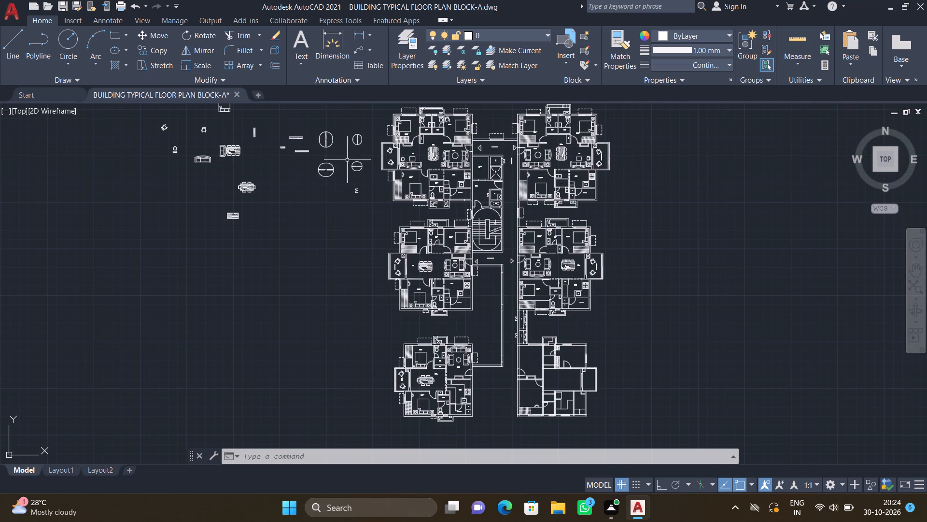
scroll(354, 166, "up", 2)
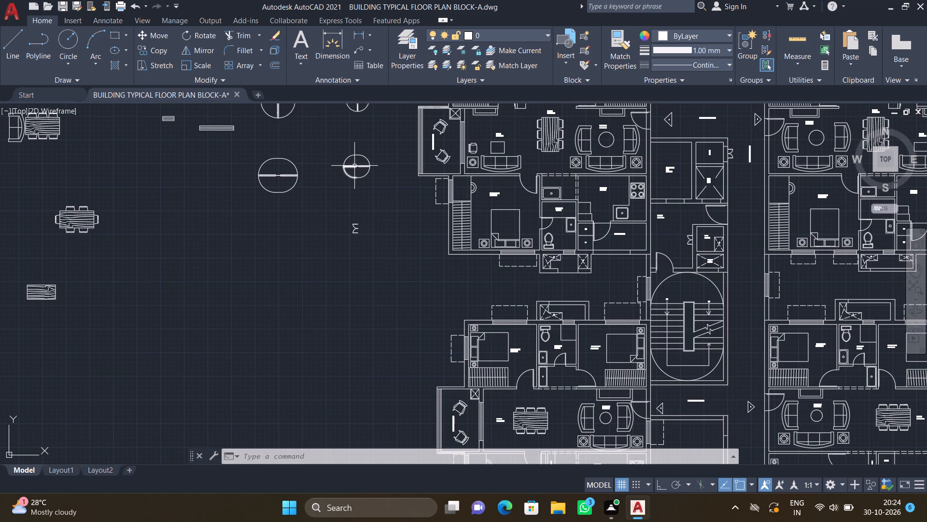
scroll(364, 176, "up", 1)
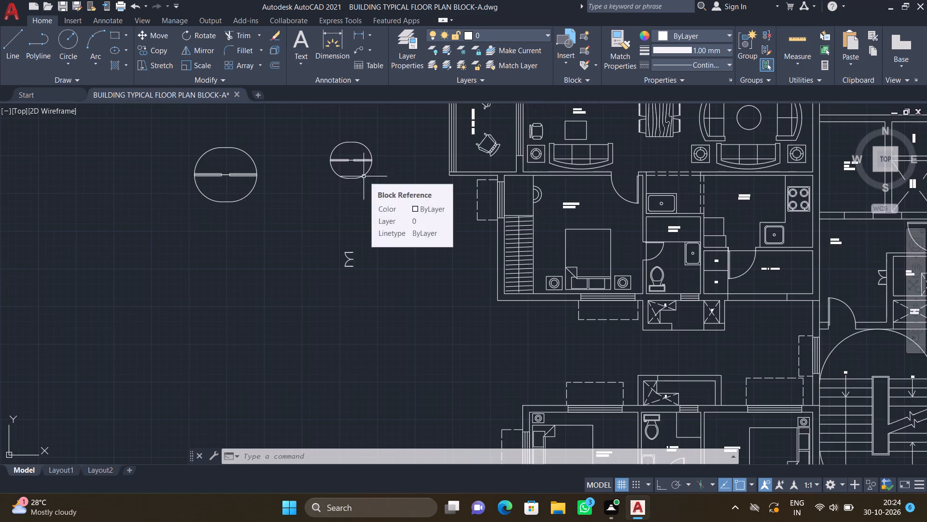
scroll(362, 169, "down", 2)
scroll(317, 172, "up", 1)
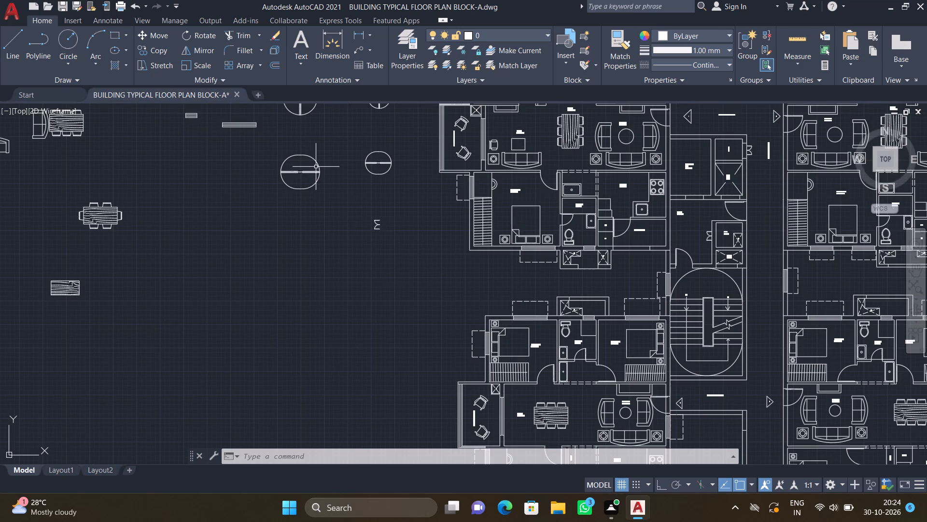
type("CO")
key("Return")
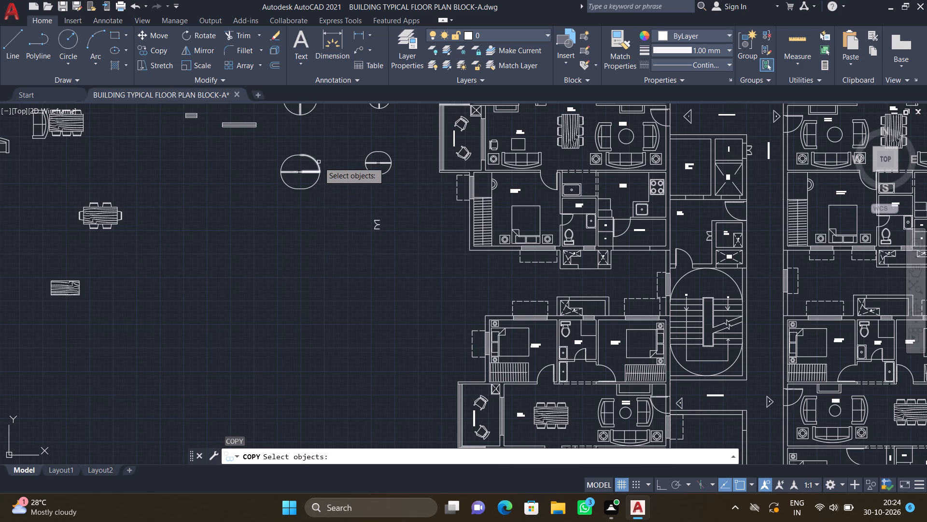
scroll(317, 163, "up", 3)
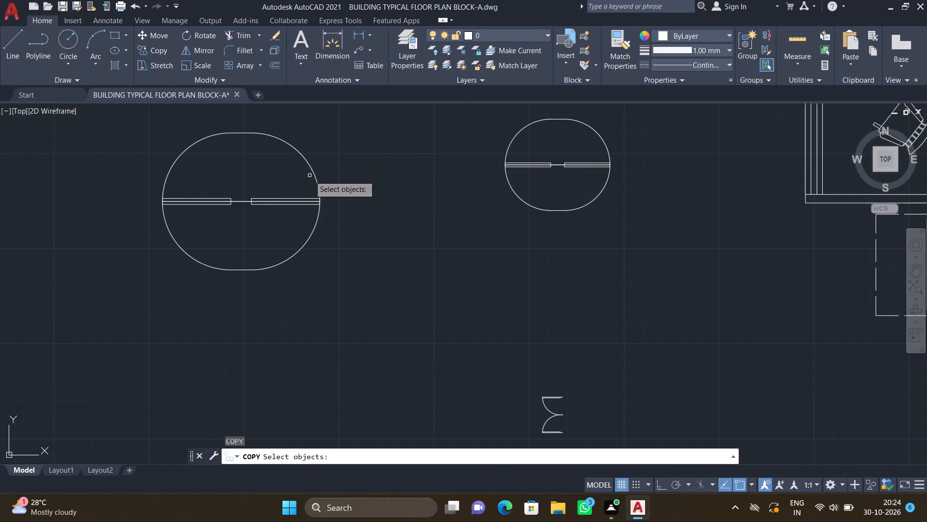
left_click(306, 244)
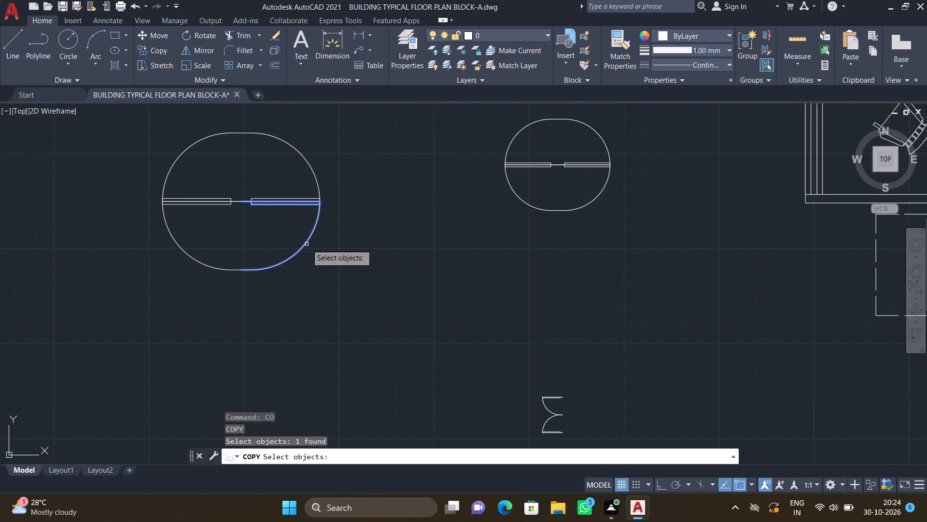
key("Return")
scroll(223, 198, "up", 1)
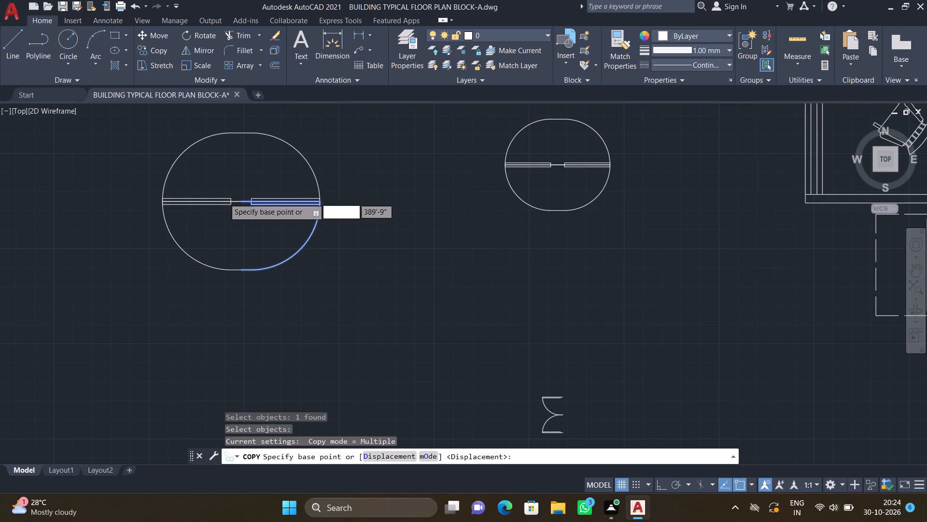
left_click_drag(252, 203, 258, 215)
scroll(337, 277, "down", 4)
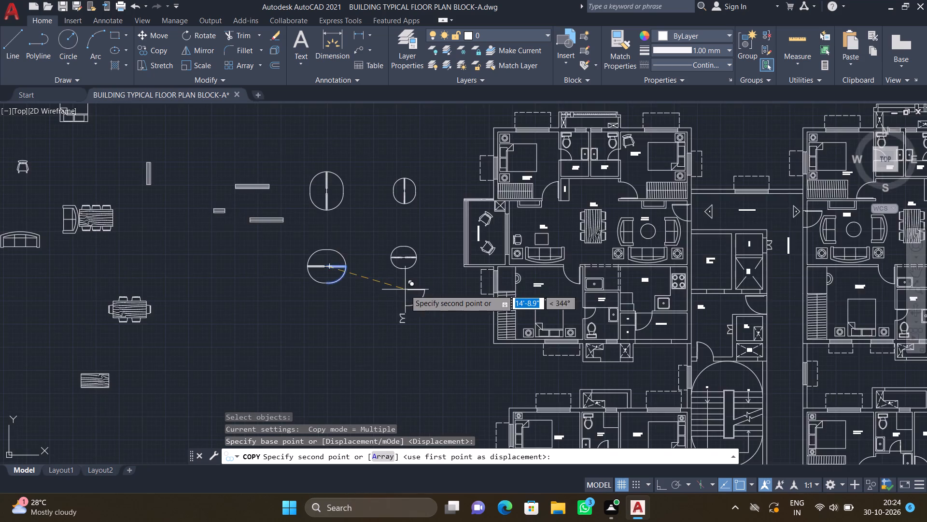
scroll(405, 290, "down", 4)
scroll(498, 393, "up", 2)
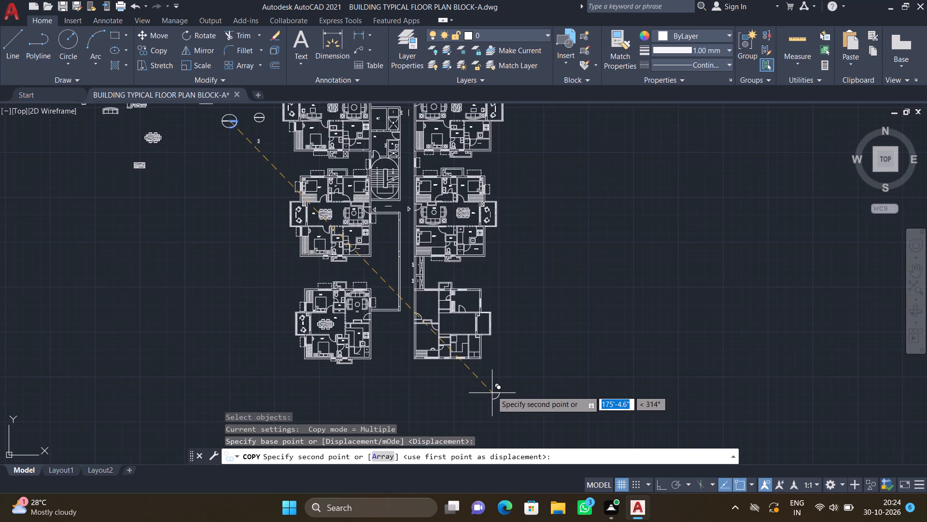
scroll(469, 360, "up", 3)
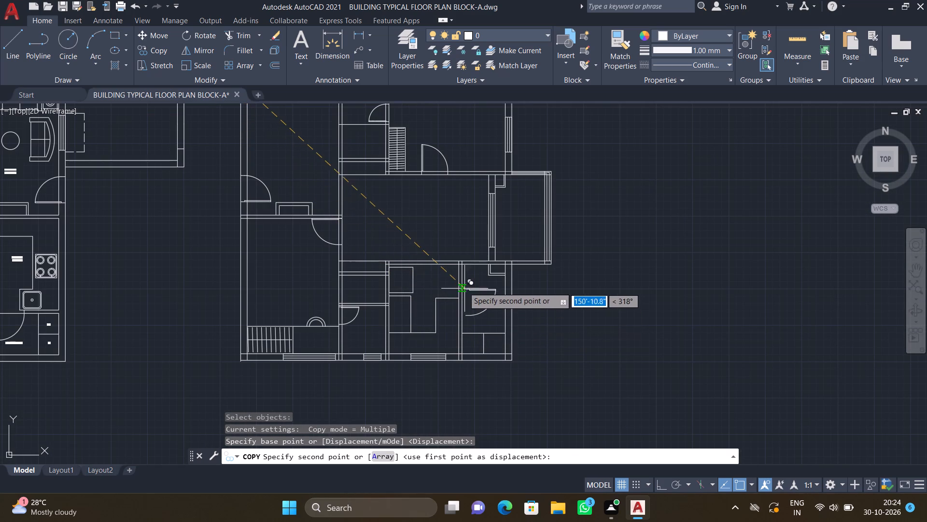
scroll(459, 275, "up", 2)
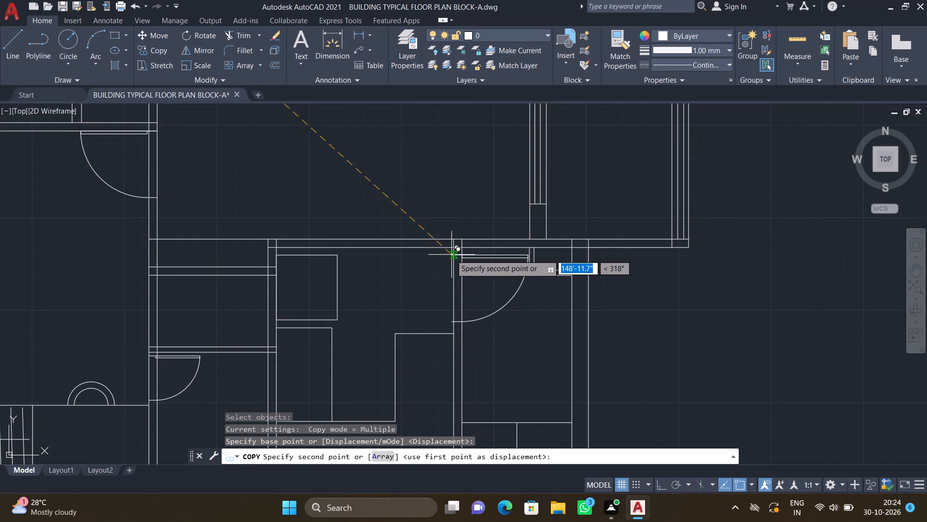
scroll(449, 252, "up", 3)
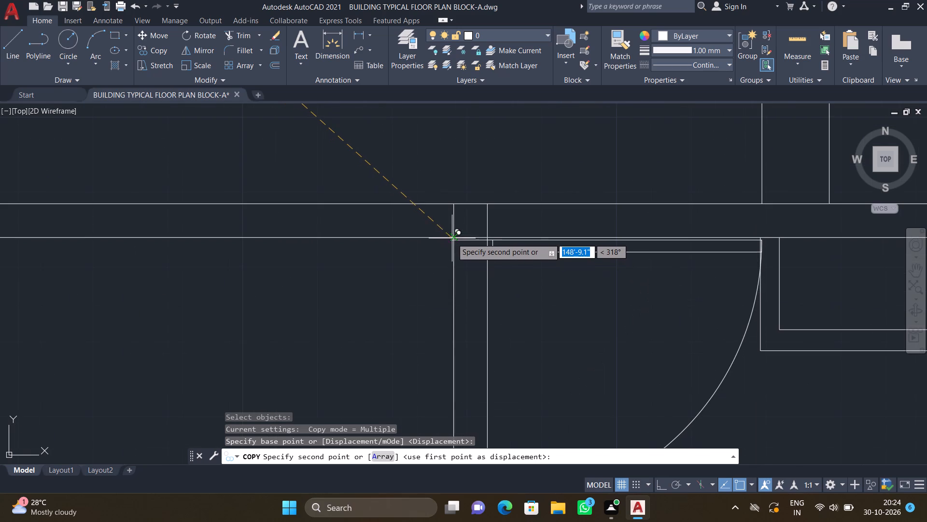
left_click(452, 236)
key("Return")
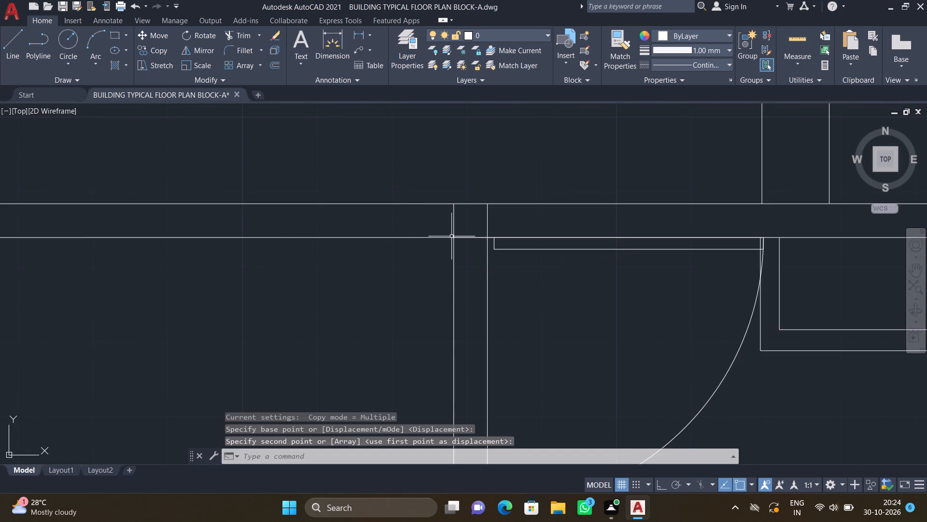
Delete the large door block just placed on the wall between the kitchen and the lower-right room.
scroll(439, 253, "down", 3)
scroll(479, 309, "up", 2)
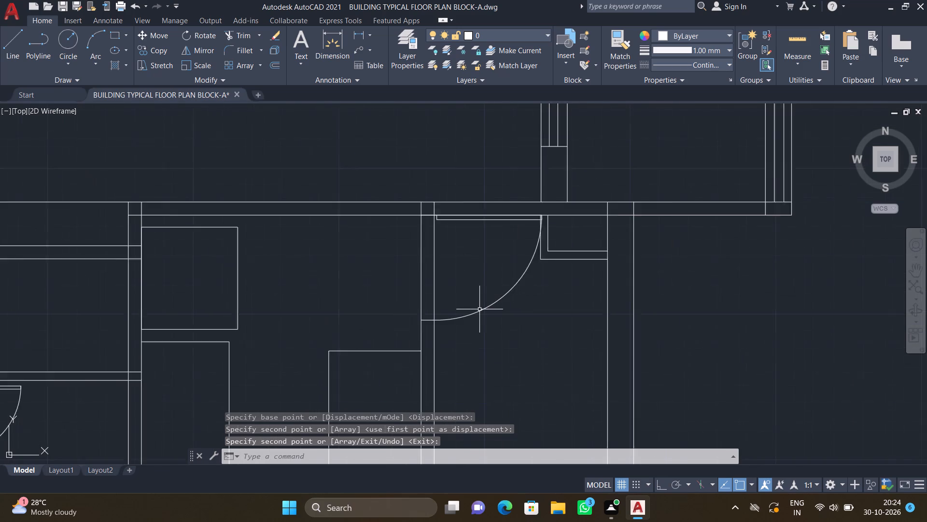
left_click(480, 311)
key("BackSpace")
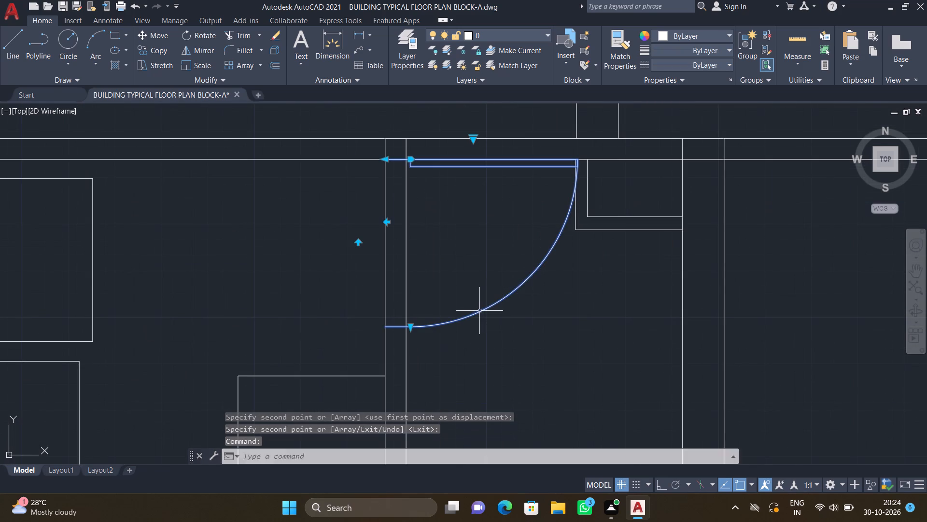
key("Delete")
Copy the small horizontal door set's lower-right door block onto the wall between the kitchen and lower-right room, directly below the horizontal wall.
scroll(461, 302, "down", 5)
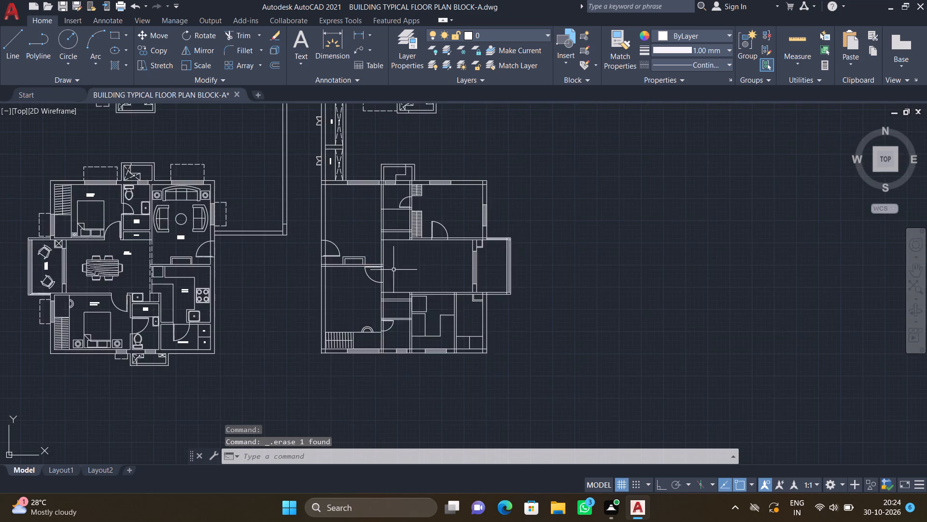
scroll(389, 262, "down", 4)
scroll(260, 129, "up", 2)
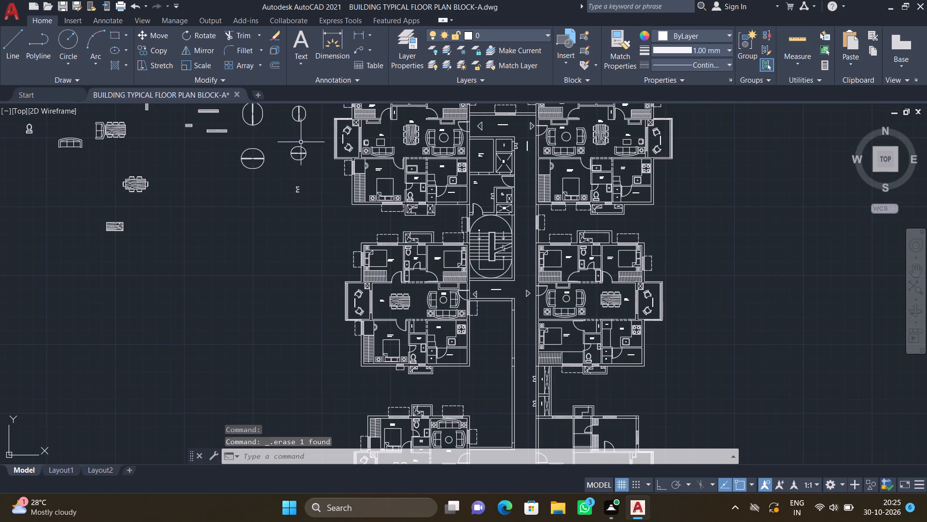
scroll(300, 152, "up", 2)
type("CO")
key("Return")
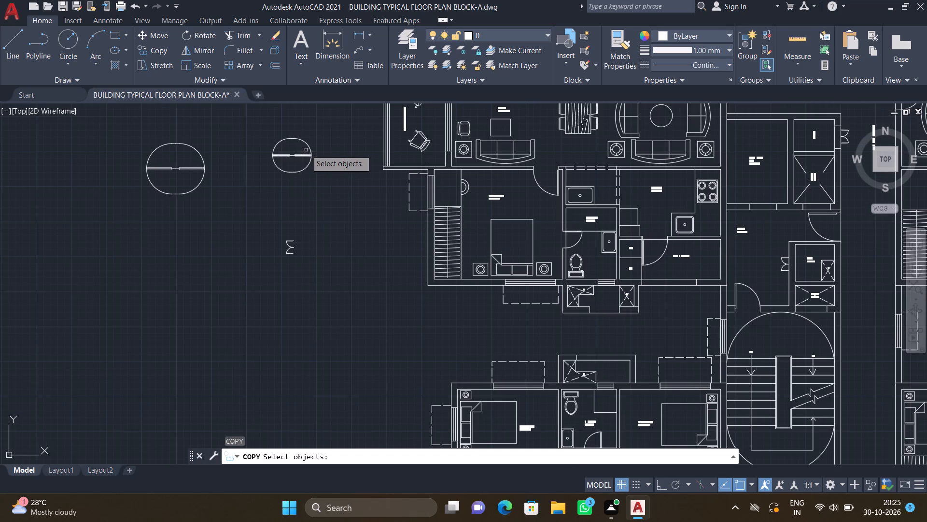
scroll(305, 171, "up", 2)
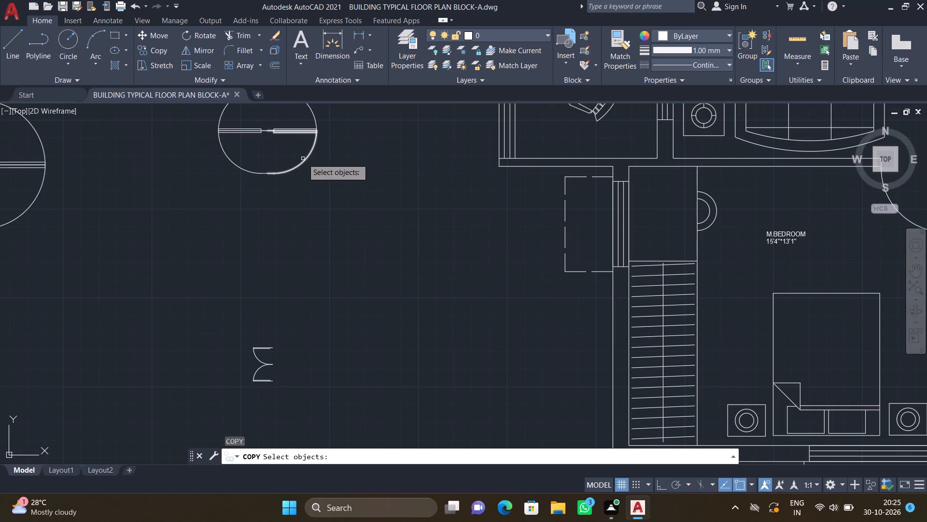
left_click(305, 159)
key("Return")
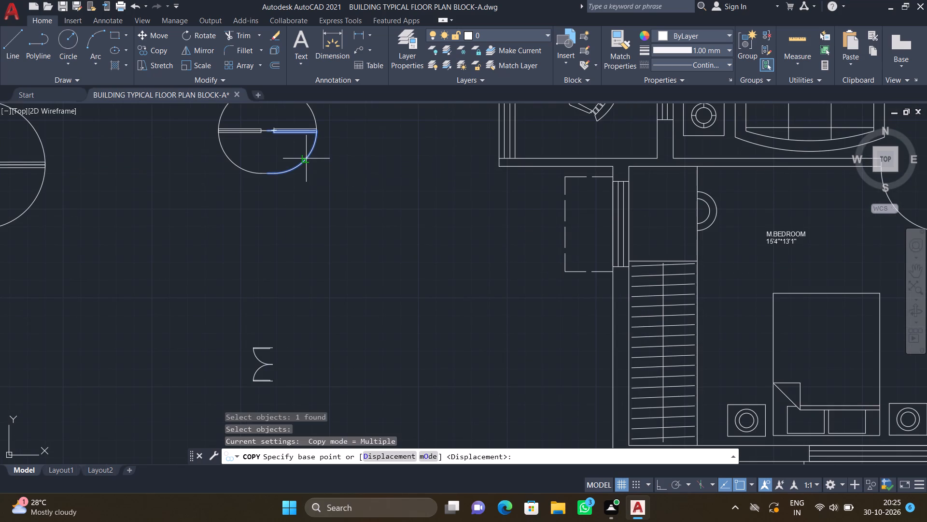
scroll(271, 140, "up", 3)
scroll(260, 115, "down", 2)
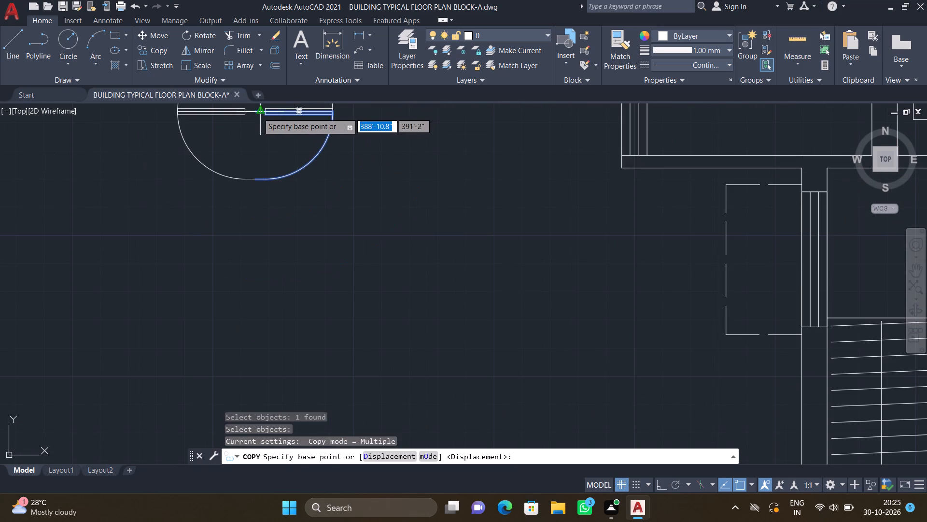
left_click_drag(258, 113, 282, 140)
scroll(384, 244, "down", 4)
scroll(395, 301, "down", 2)
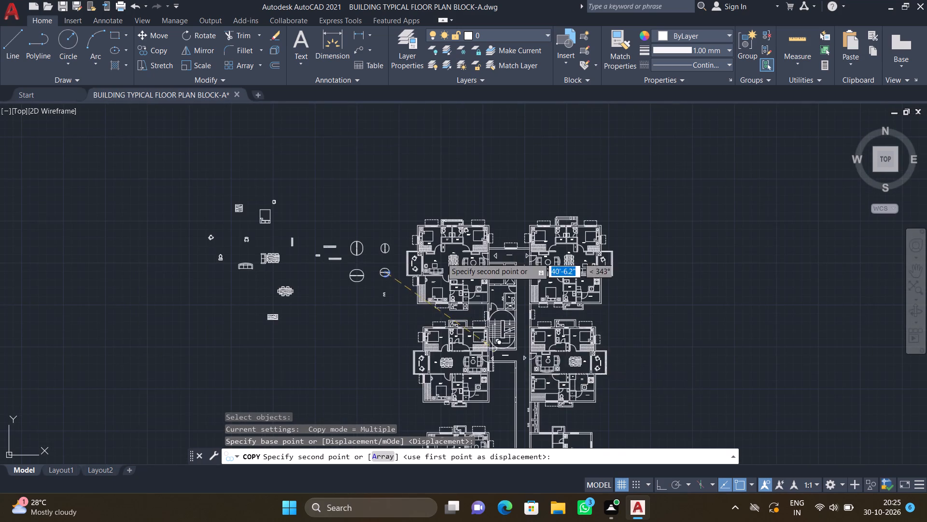
scroll(435, 247, "down", 2)
scroll(500, 353, "up", 5)
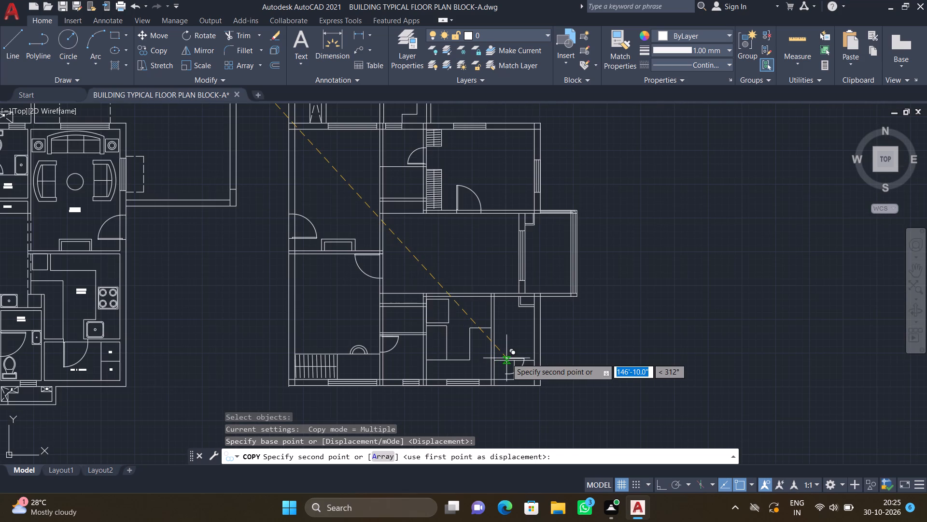
scroll(504, 311, "up", 3)
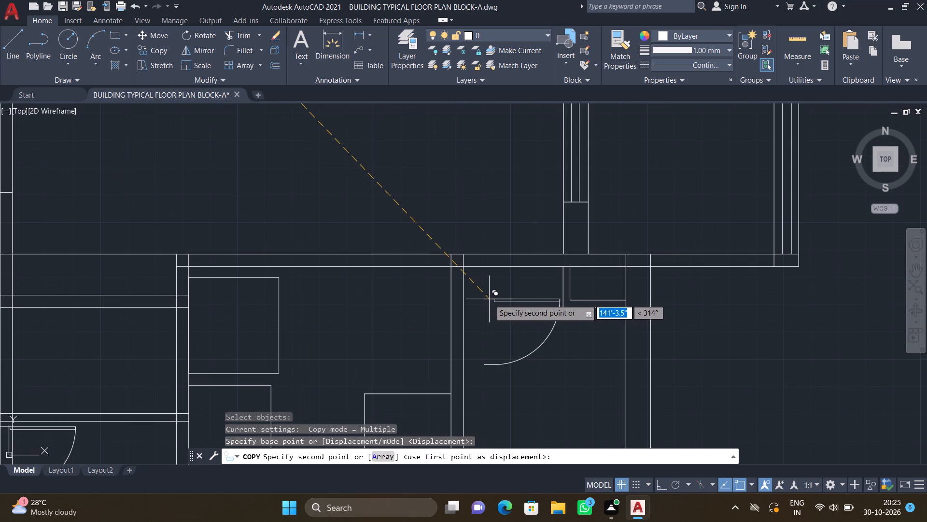
scroll(452, 280, "up", 2)
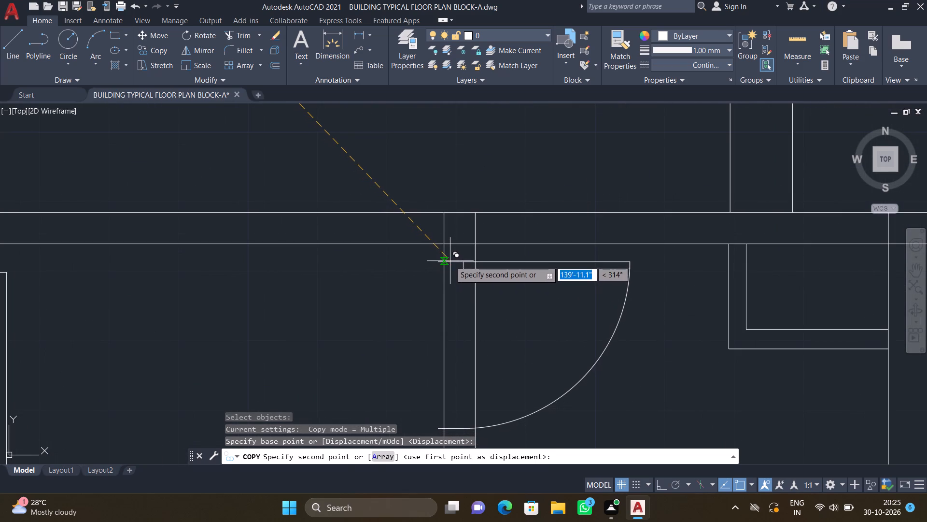
scroll(446, 254, "up", 1)
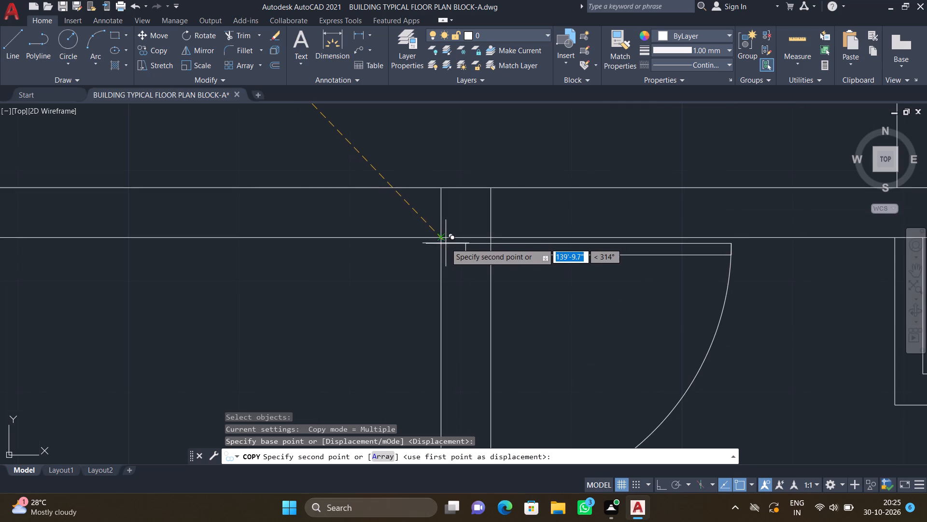
left_click(441, 237)
key("Return")
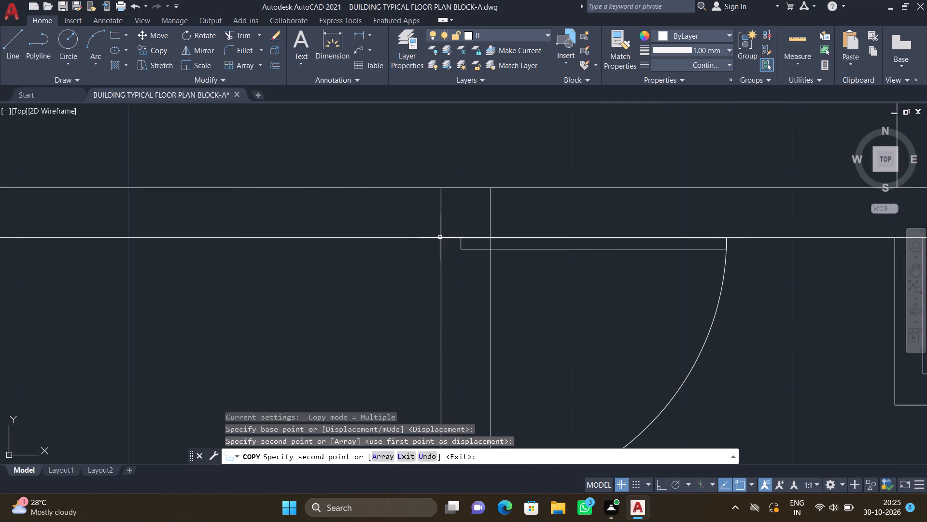
Move the small door block between the kitchen and lower-right room so its jamb end meets the wall's kitchen-side face.
scroll(435, 247, "down", 3)
scroll(422, 318, "up", 2)
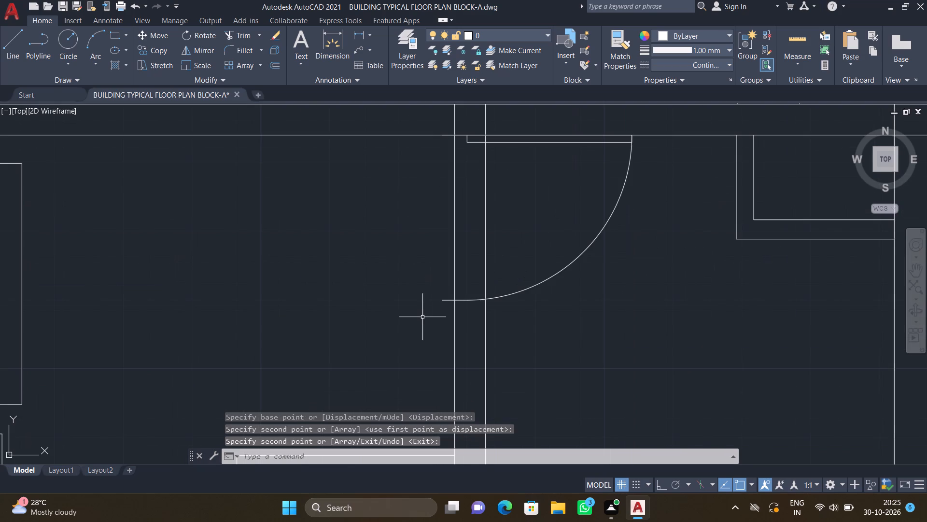
key("m")
key("Return")
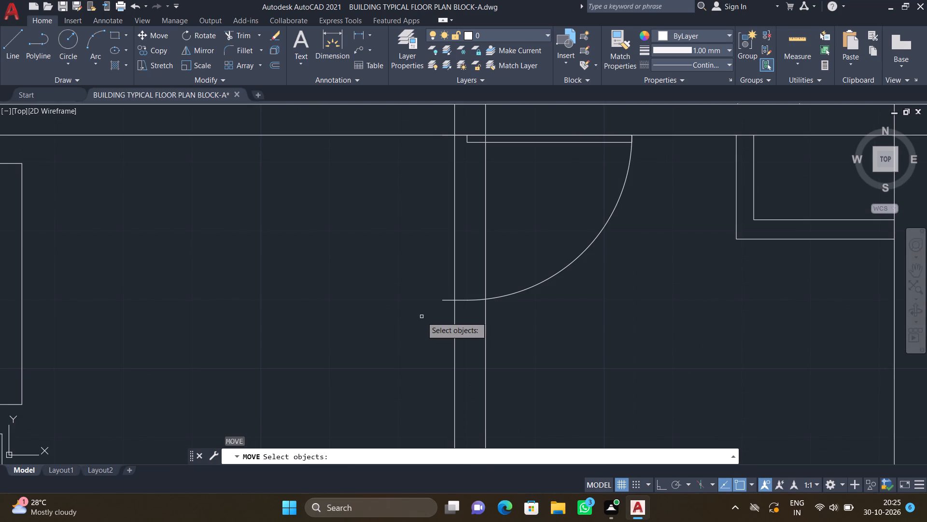
left_click(468, 300)
key("Return")
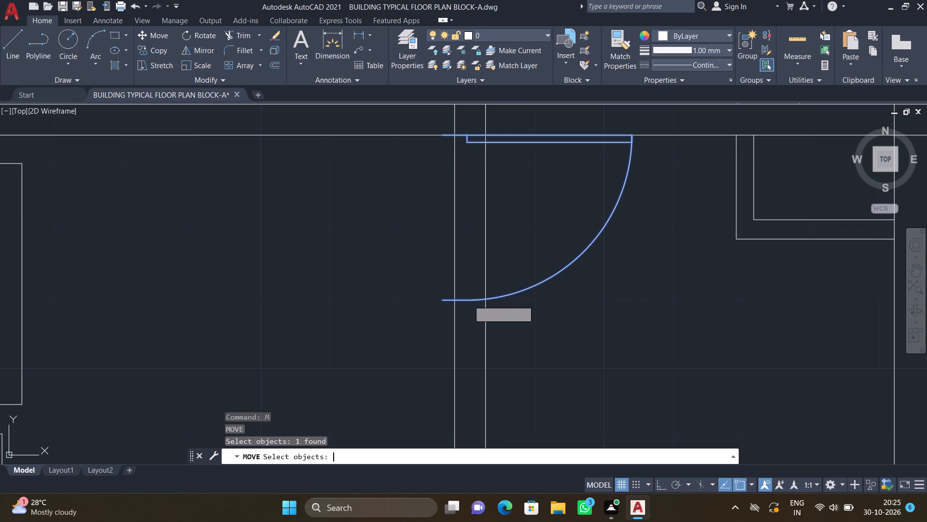
scroll(440, 313, "up", 2)
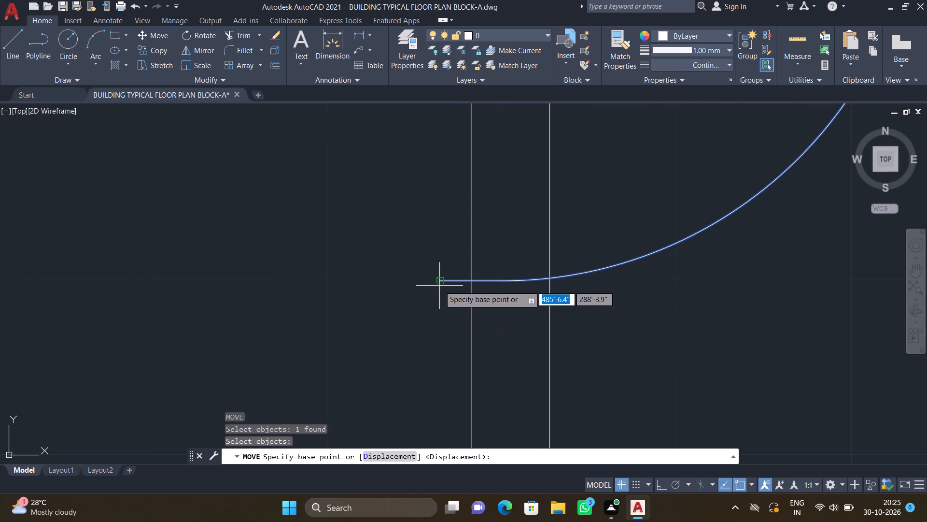
left_click(439, 283)
left_click(469, 284)
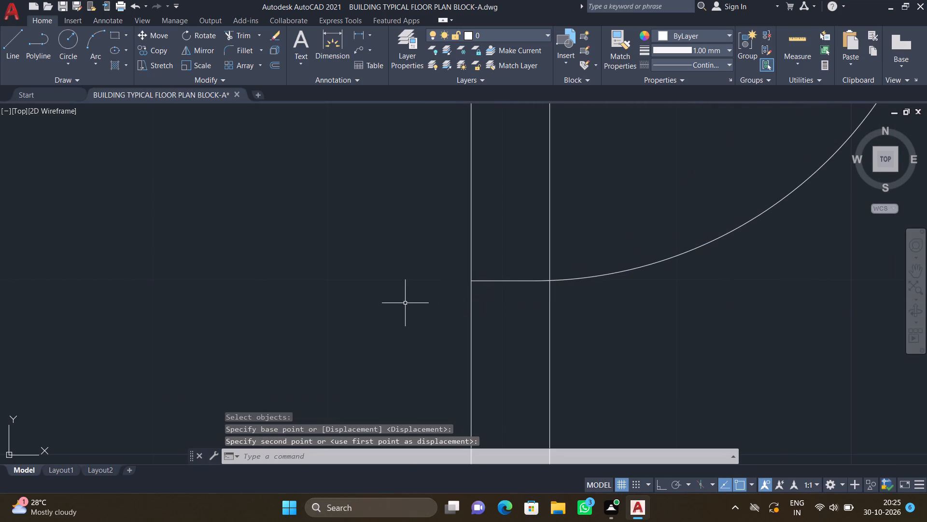
Trim both wall lines between the upper-left room and the central hall, opening the stretch above the horizontal wall.
scroll(404, 303, "down", 5)
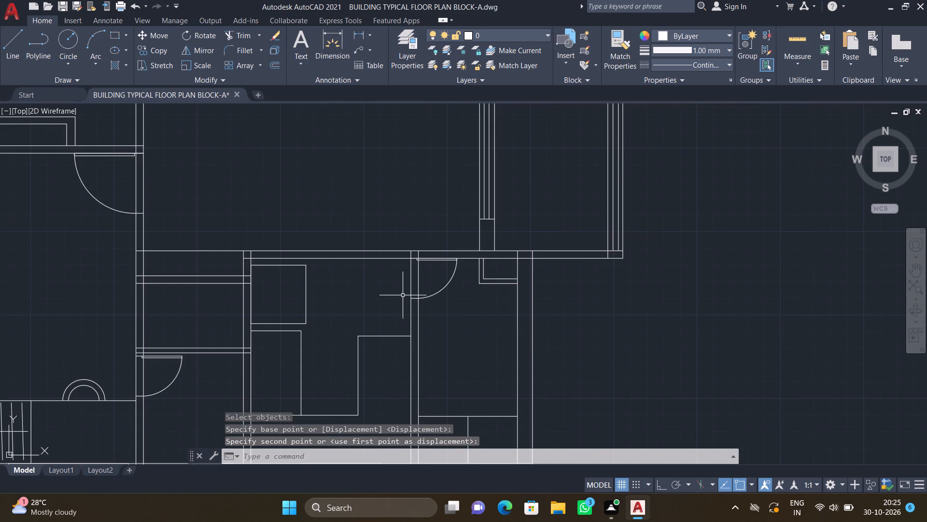
scroll(402, 296, "down", 3)
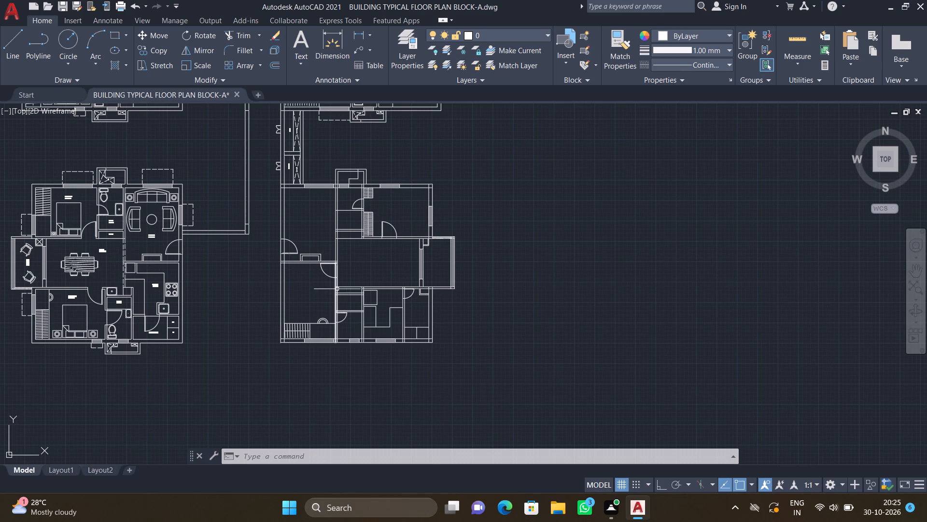
scroll(359, 263, "up", 1)
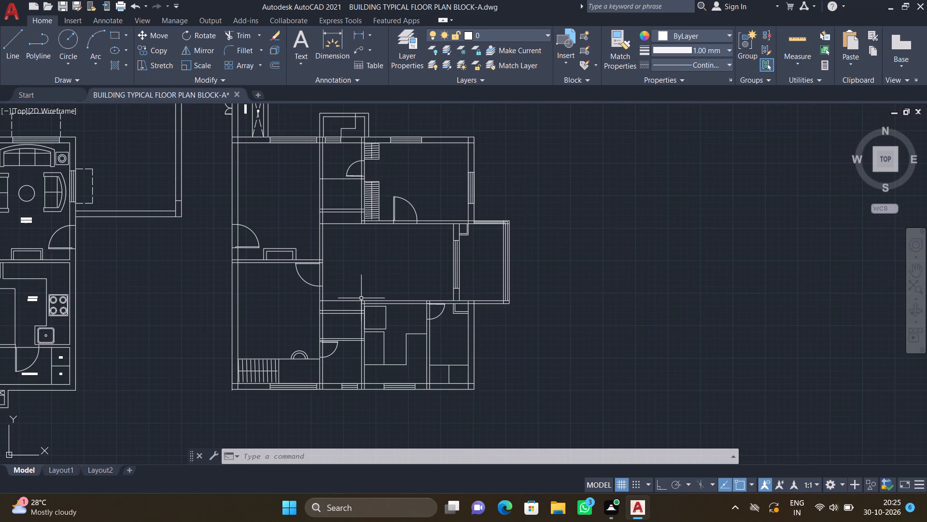
scroll(369, 273, "down", 1)
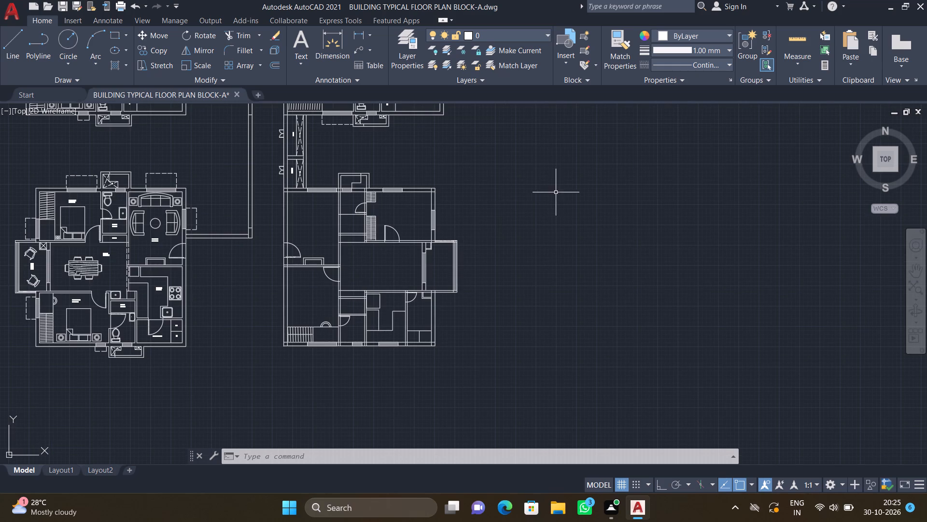
scroll(360, 255, "up", 2)
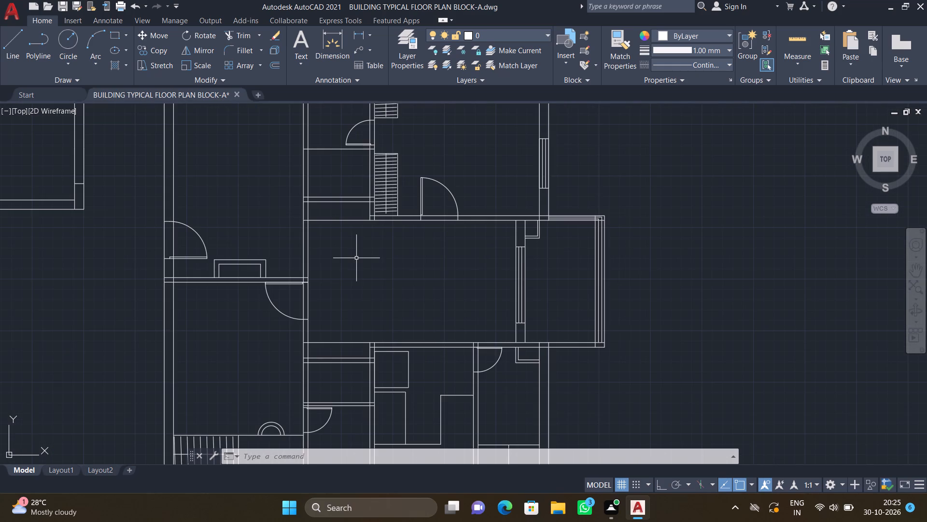
type("TR")
key("Return")
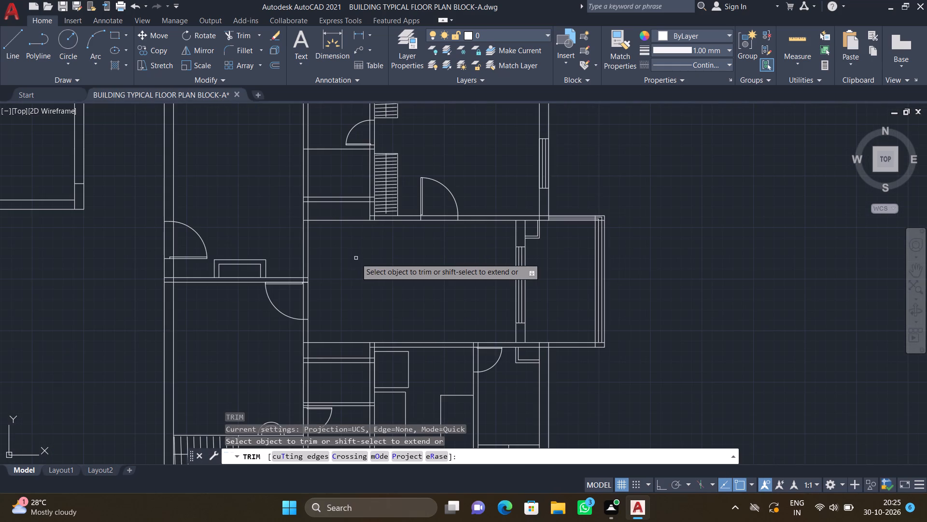
scroll(355, 266, "down", 3)
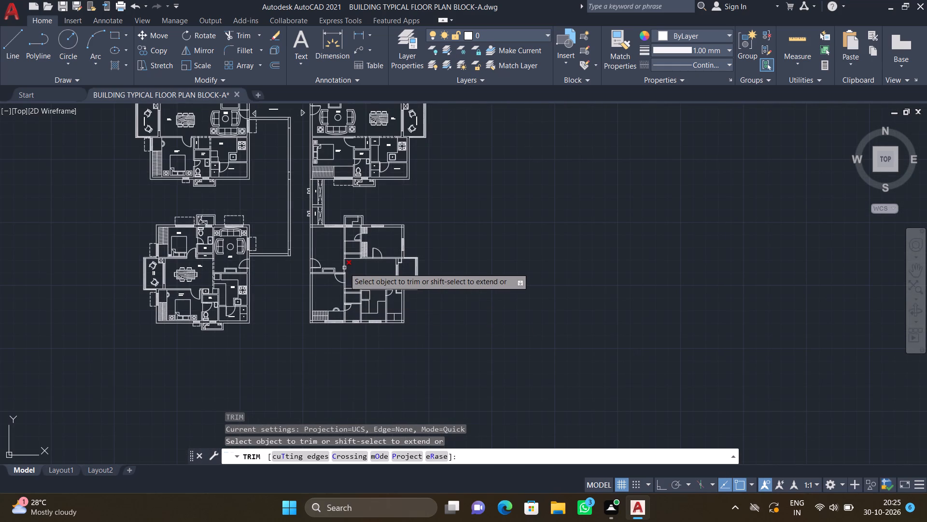
scroll(344, 268, "up", 4)
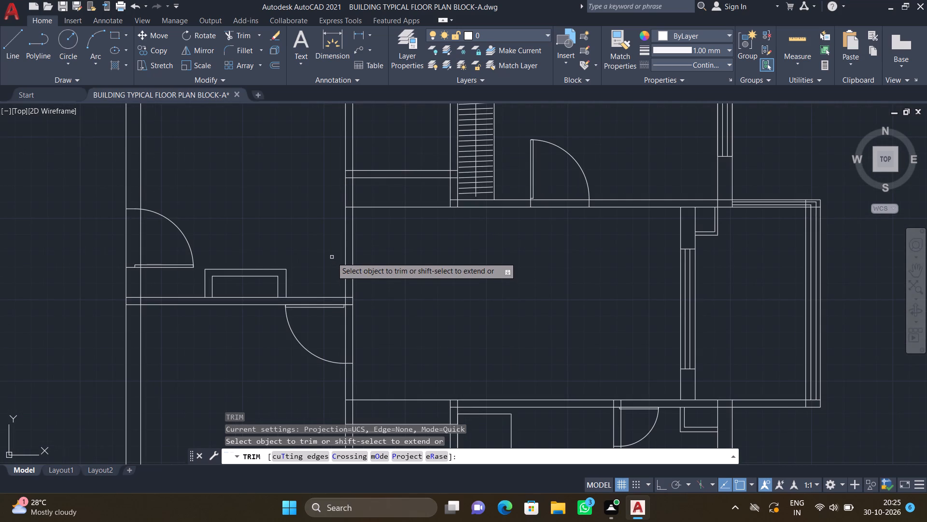
left_click_drag(332, 256, 356, 257)
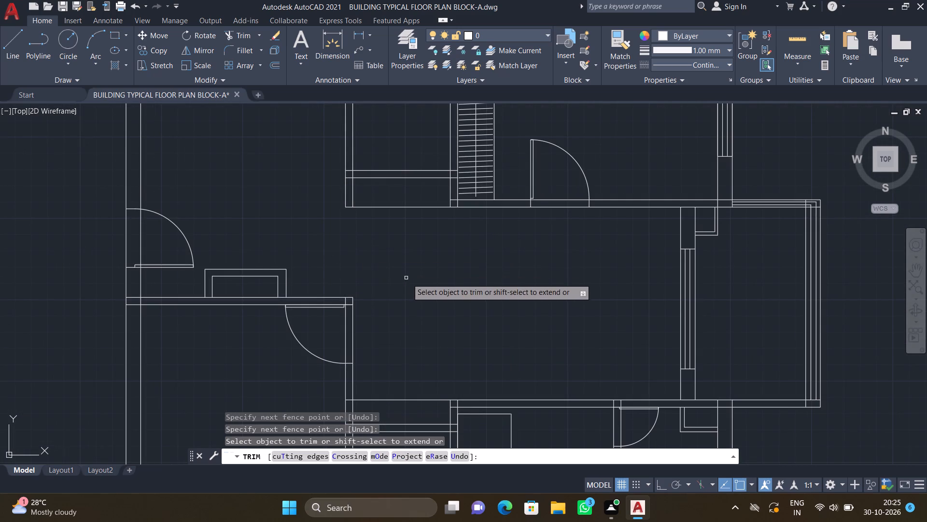
Trim both lines of the horizontal wall between the kitchen and the central hall, clearing the kitchen's full width.
scroll(408, 280, "down", 3)
scroll(447, 319, "up", 3)
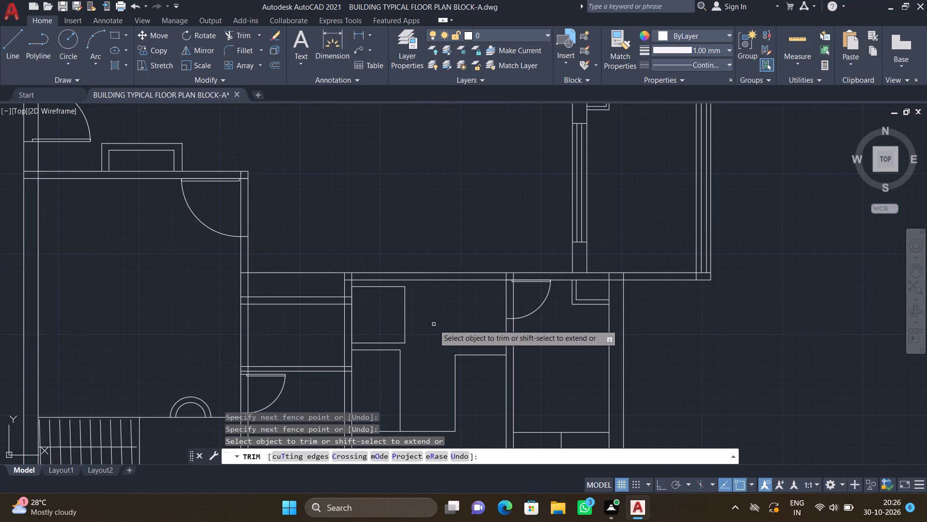
scroll(432, 311, "up", 1)
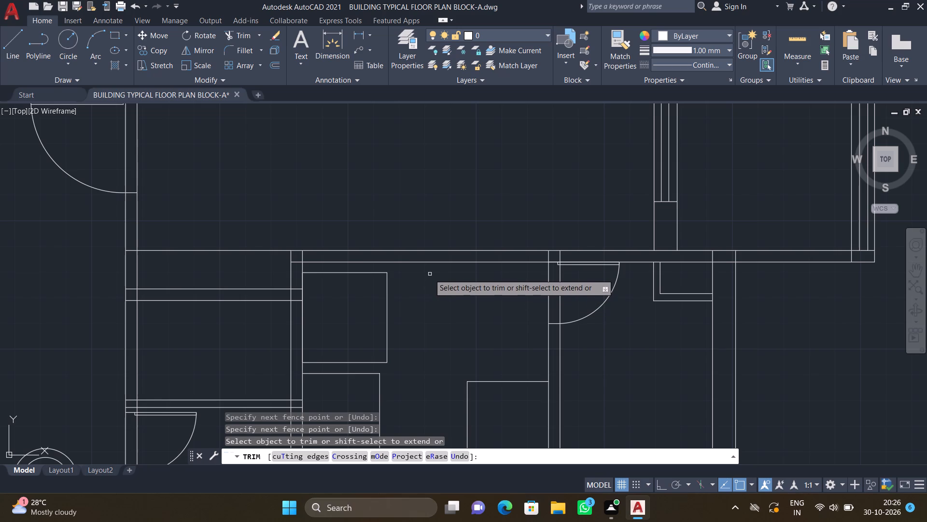
left_click_drag(418, 243, 429, 275)
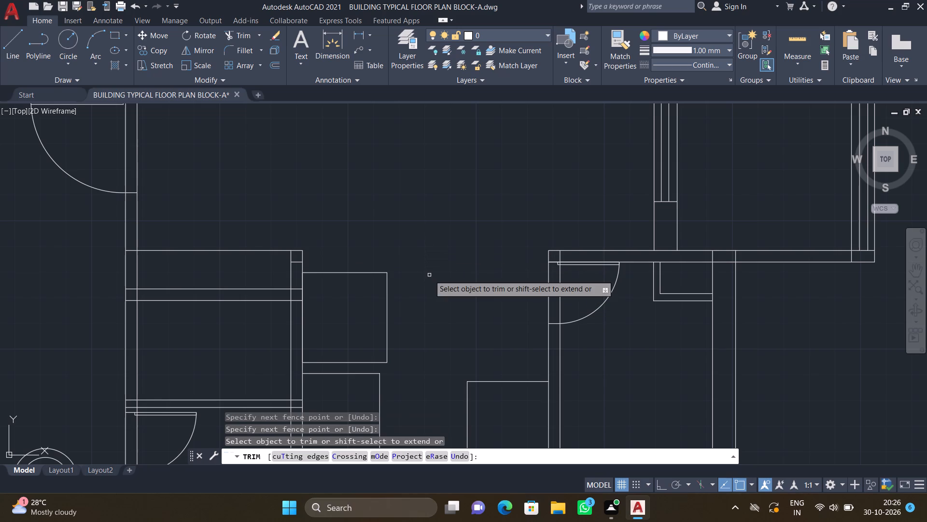
key("Return")
Using linetype ACAD_ISO02W100, draw a dashed outline outside the upper-left room's top window, about 6'-4" wide and 2'-4" deep, ending on the wall.
scroll(419, 287, "down", 4)
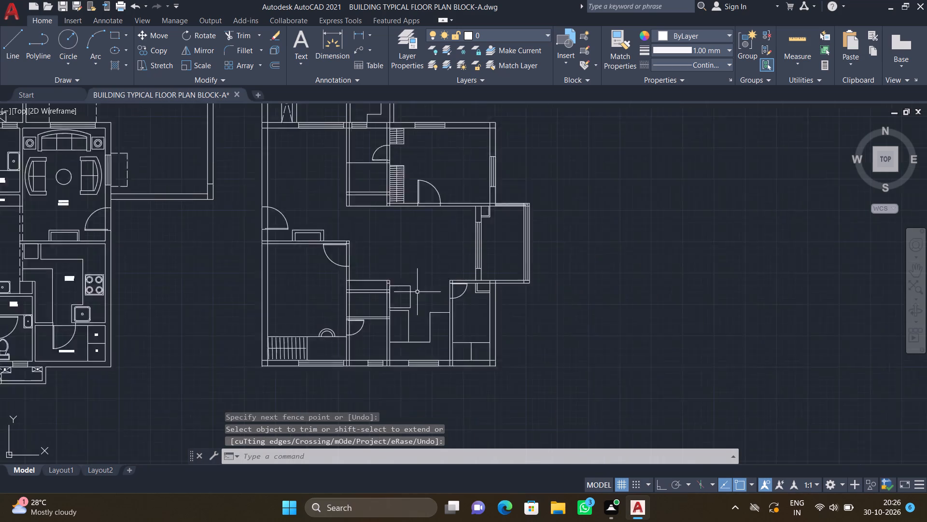
scroll(439, 228, "down", 1)
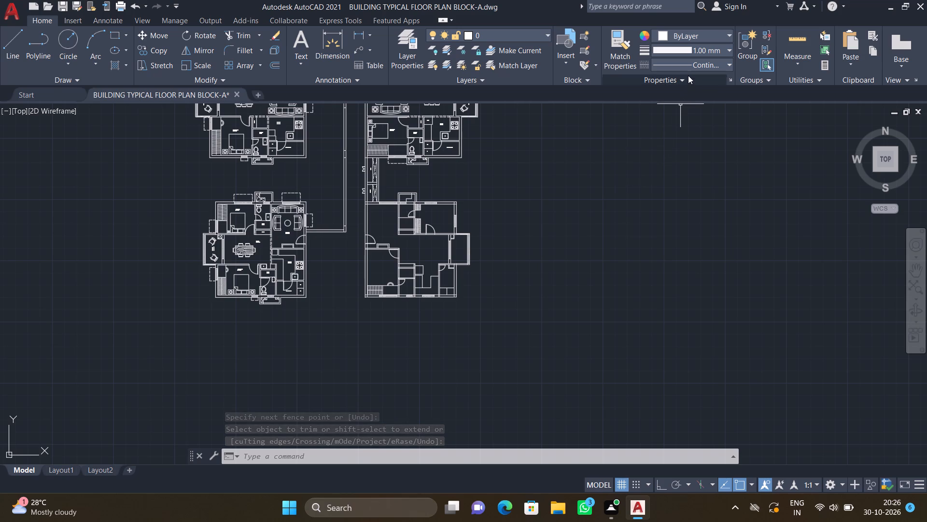
left_click(695, 65)
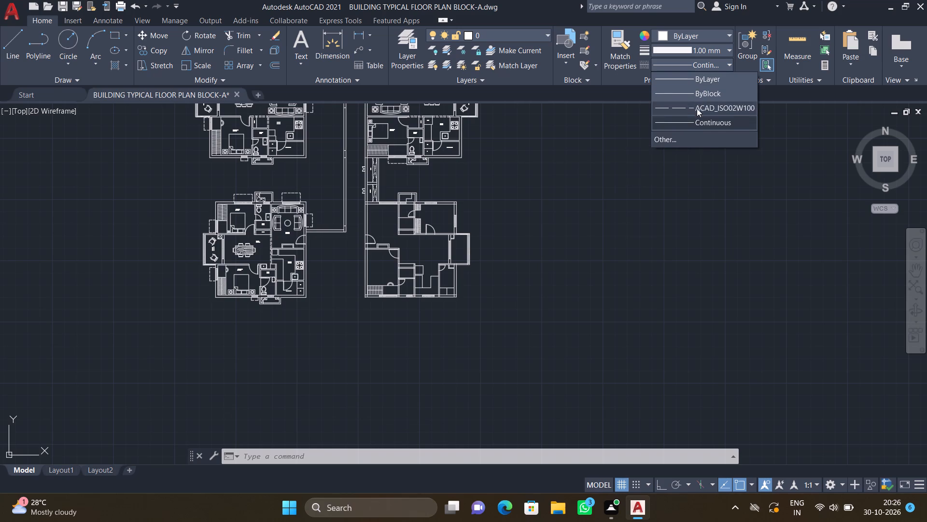
left_click(697, 106)
scroll(382, 205, "up", 3)
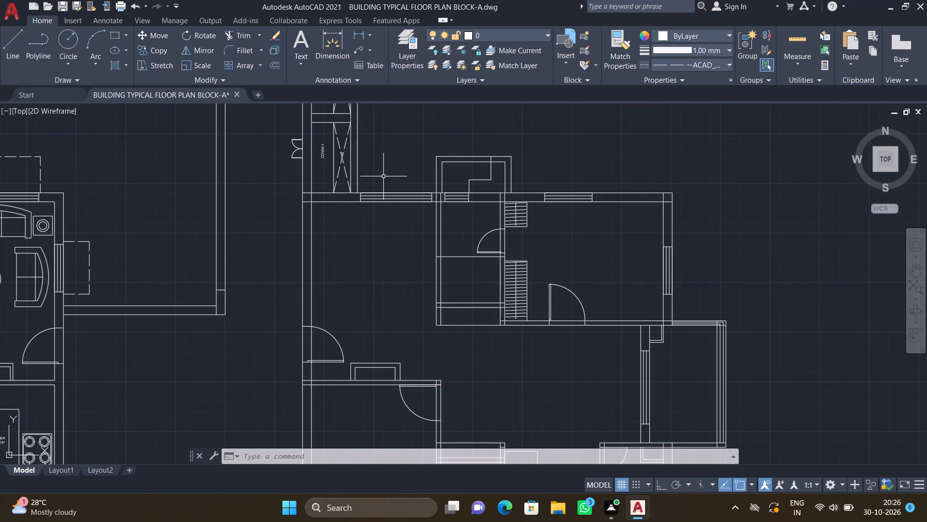
key("l")
key("Return")
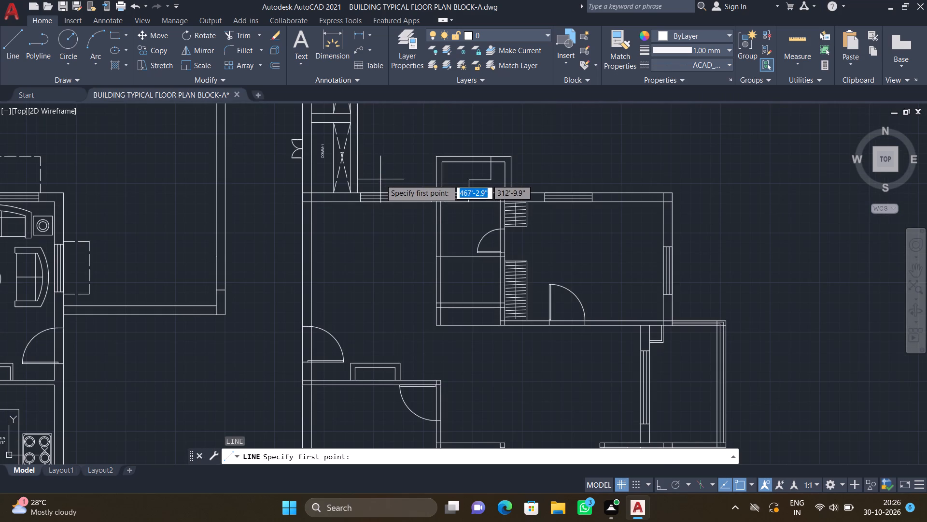
scroll(351, 184, "up", 2)
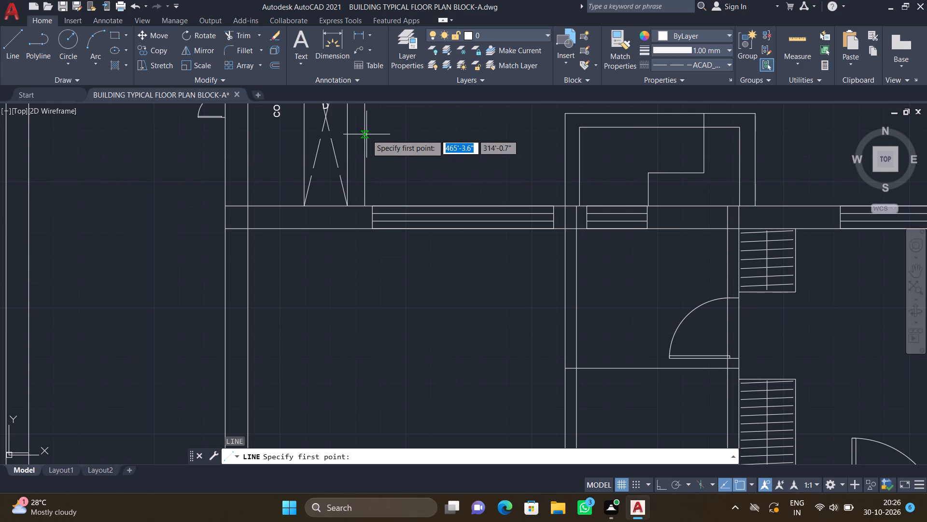
left_click(366, 134)
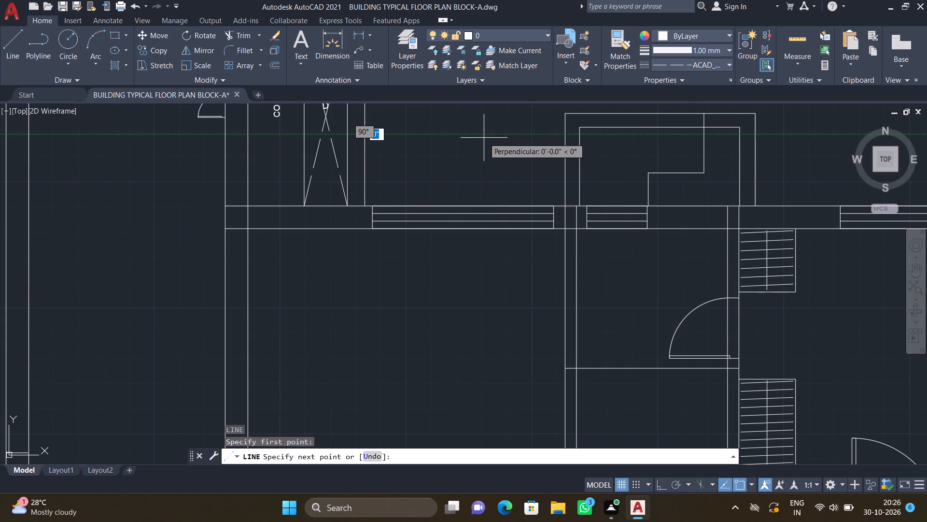
key("F8")
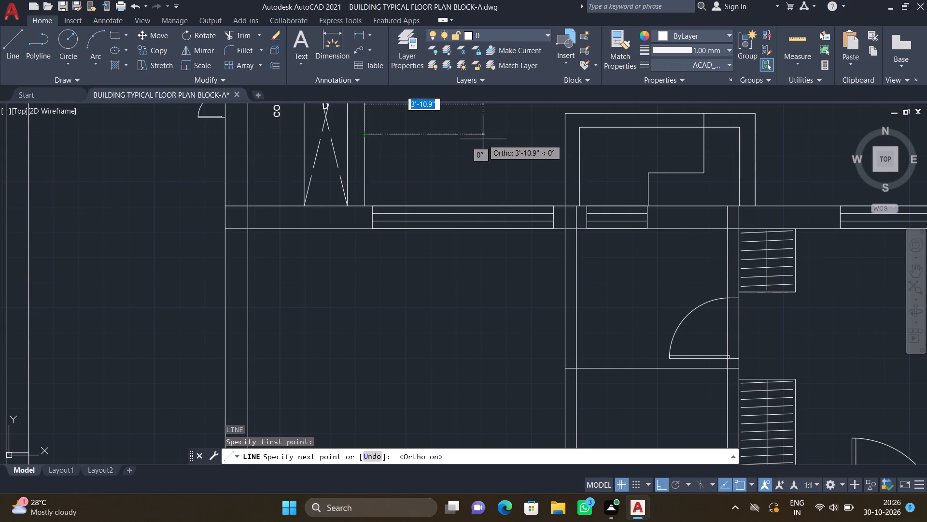
scroll(515, 155, "up", 1)
scroll(540, 162, "down", 1)
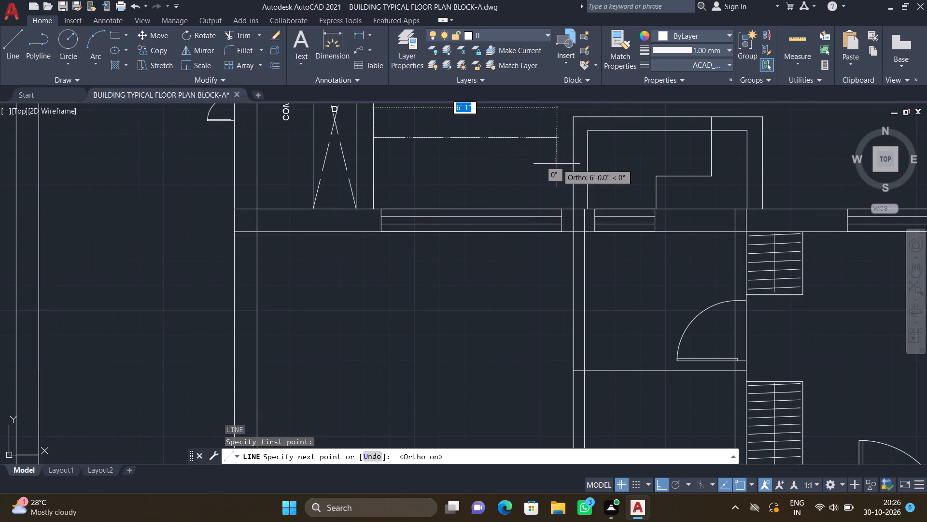
scroll(557, 162, "up", 1)
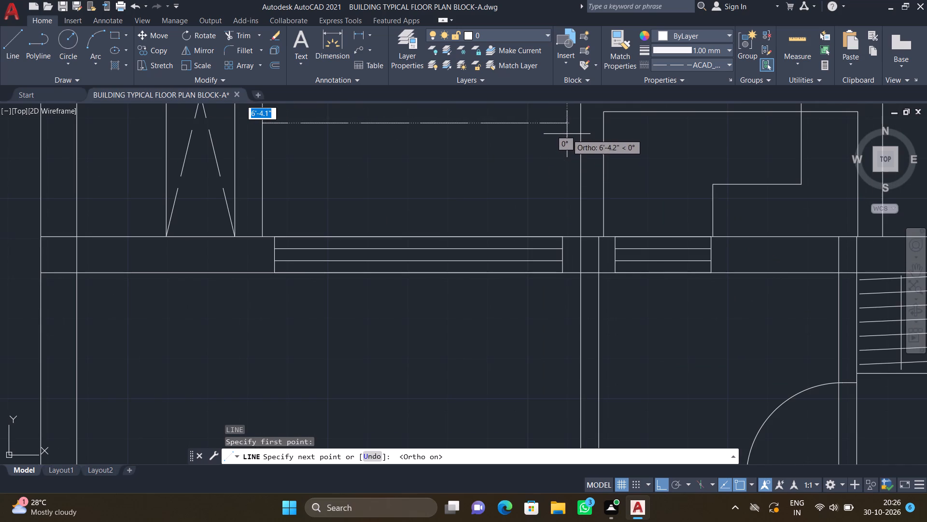
left_click_drag(566, 133, 567, 143)
scroll(566, 225, "up", 1)
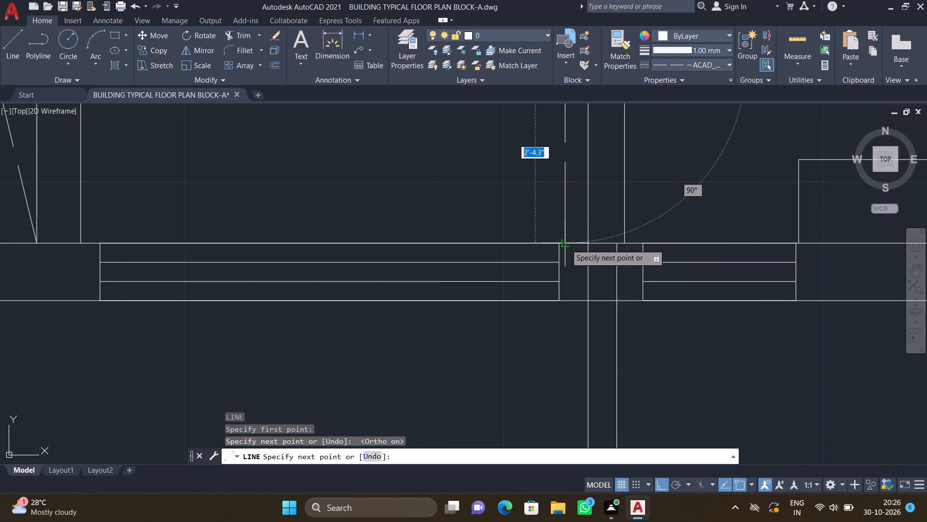
left_click(566, 244)
key("Return")
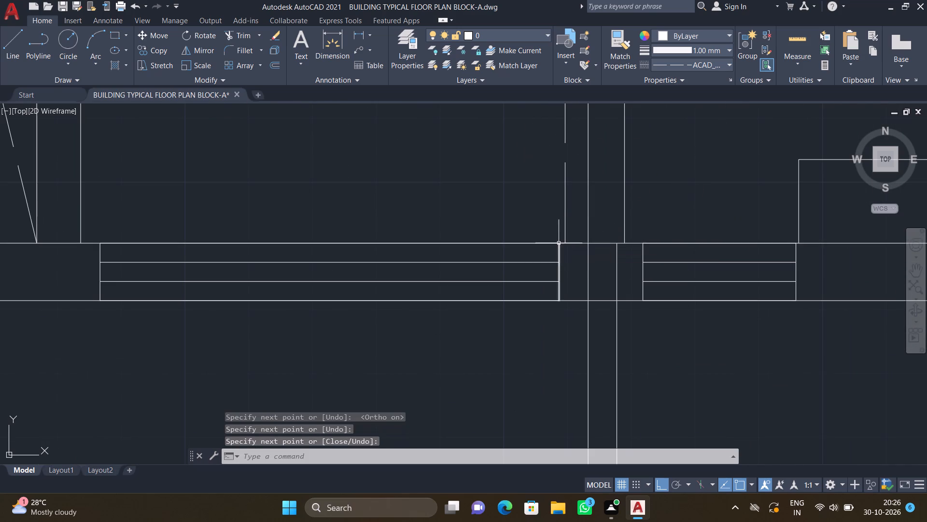
Draw a dashed outline outside the upper-right room's top window, about 4'-4" wide and 2'-1" deep, ending on the wall's outer face.
scroll(556, 236, "down", 3)
scroll(592, 223, "down", 3)
scroll(649, 230, "up", 3)
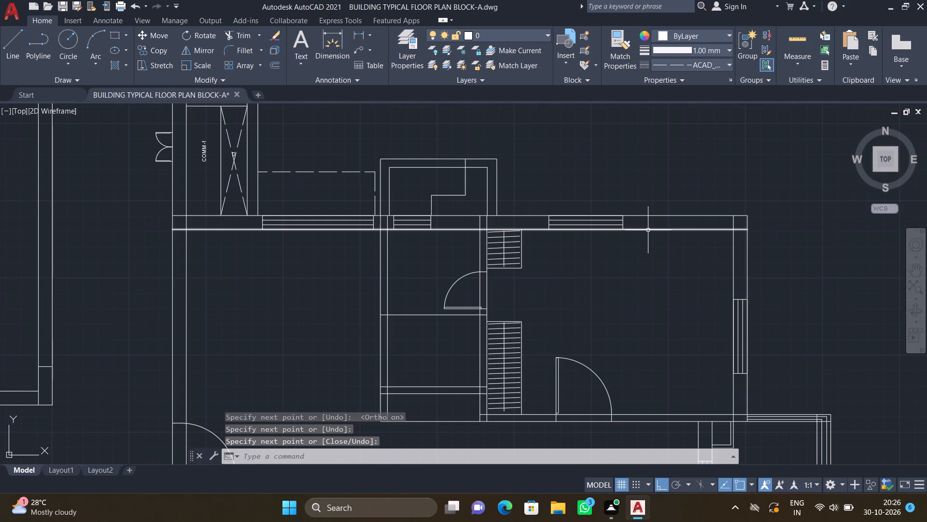
key("l")
key("Return")
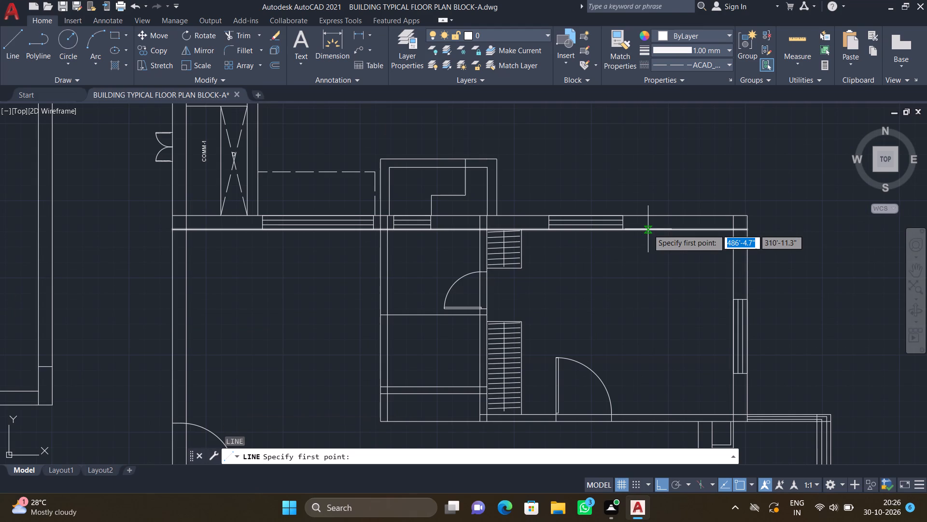
scroll(563, 222, "up", 3)
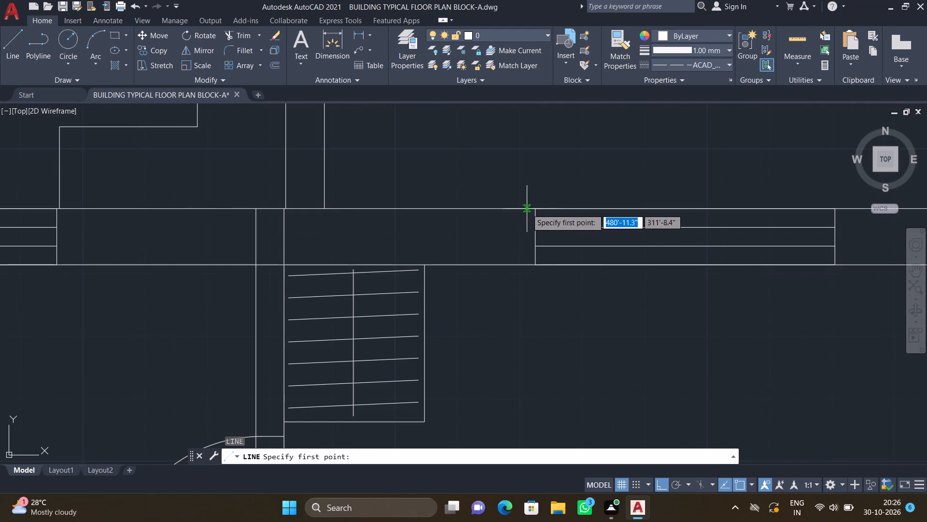
left_click(523, 210)
scroll(532, 179, "down", 3)
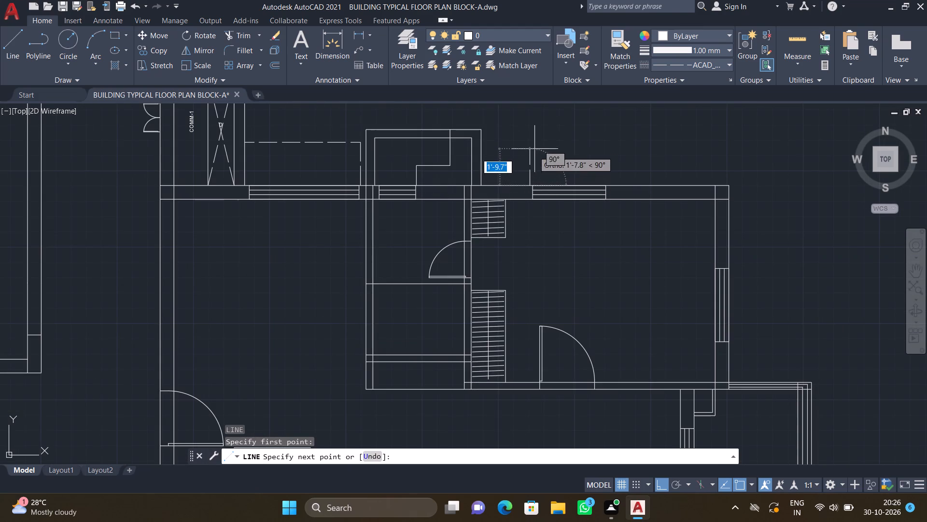
scroll(535, 146, "up", 2)
left_click(524, 145)
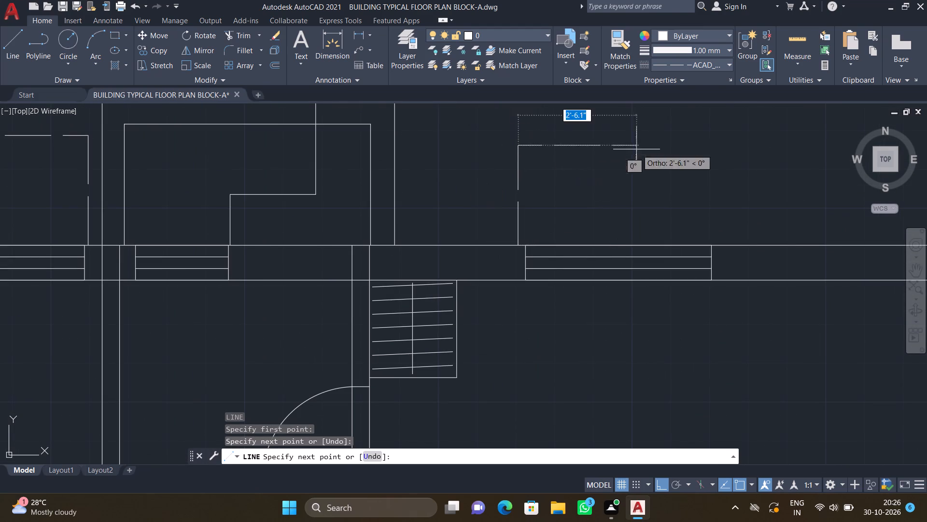
scroll(659, 153, "down", 2)
scroll(689, 164, "up", 2)
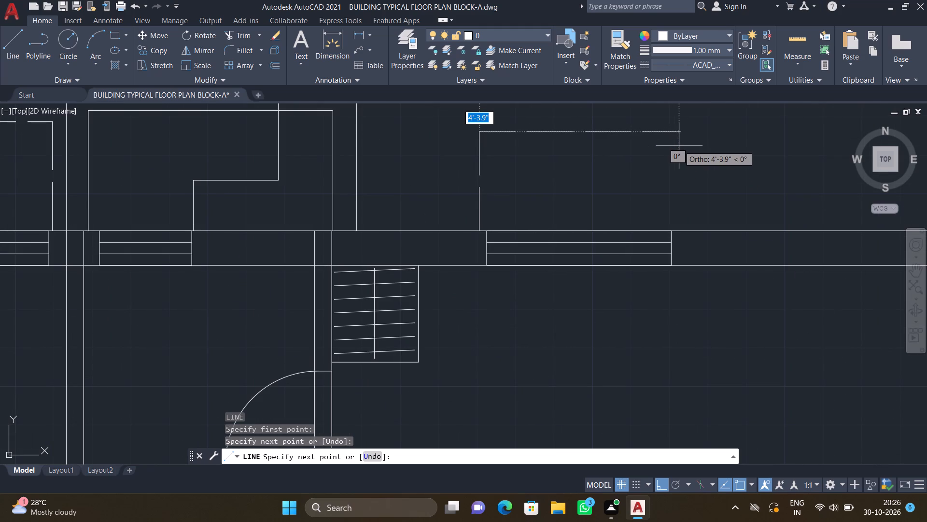
left_click(679, 145)
scroll(677, 217, "up", 1)
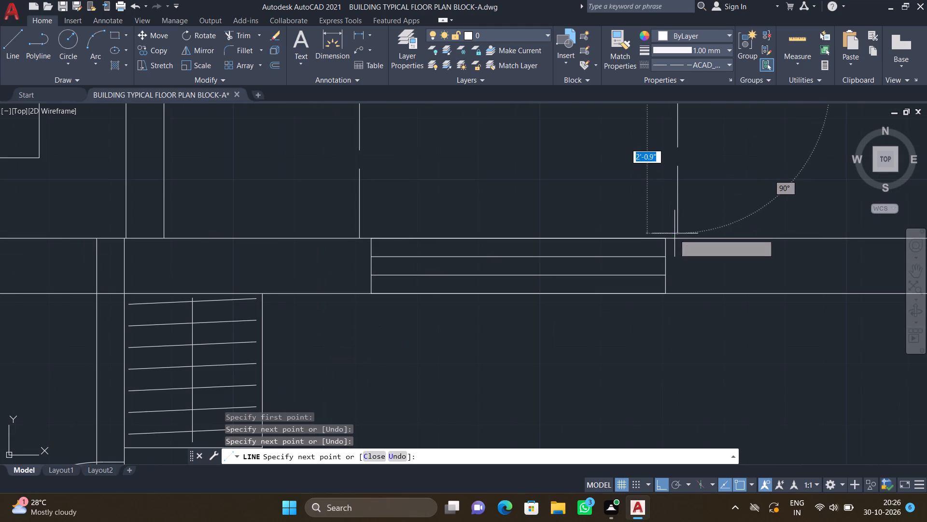
left_click(675, 239)
key("Return")
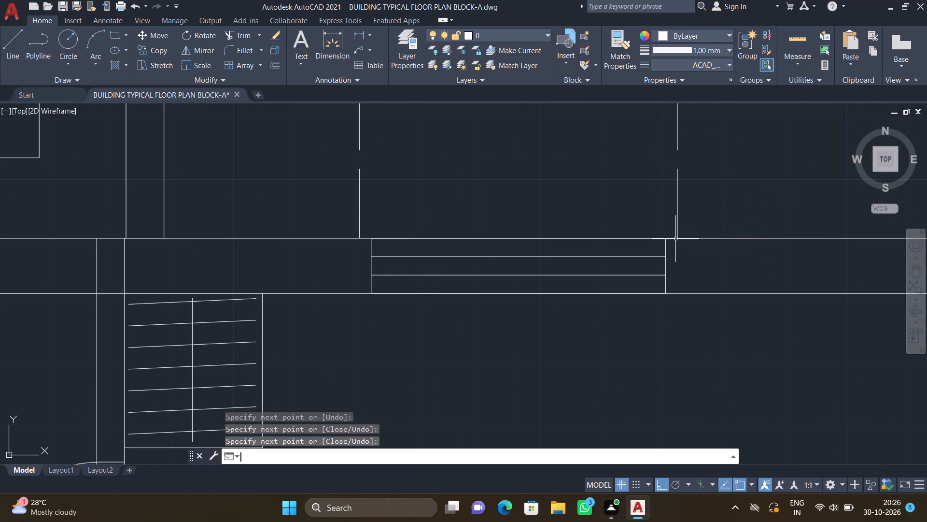
Draw a dashed outline outside the upper-right room's east window, about 4'-6" long and 2'-2" deep, ending on the wall's outer face.
scroll(660, 228, "down", 4)
scroll(542, 162, "down", 1)
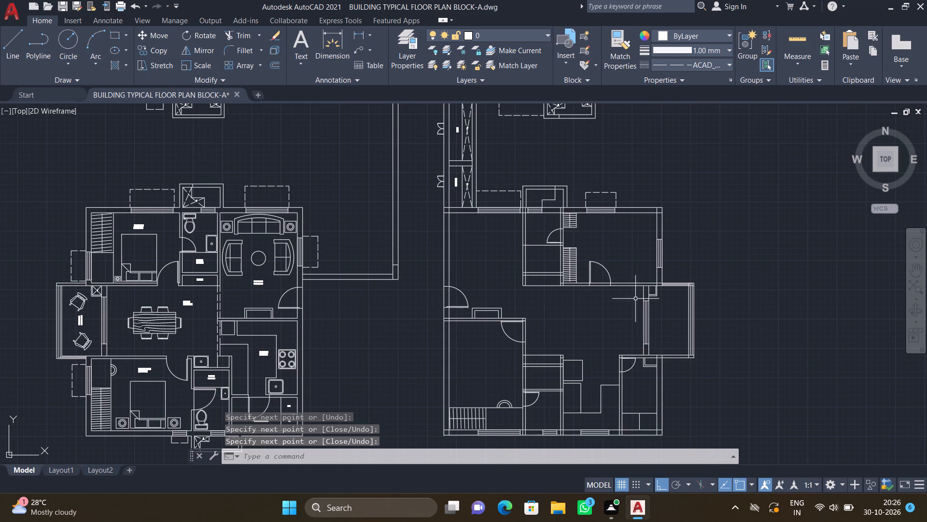
scroll(691, 290, "up", 2)
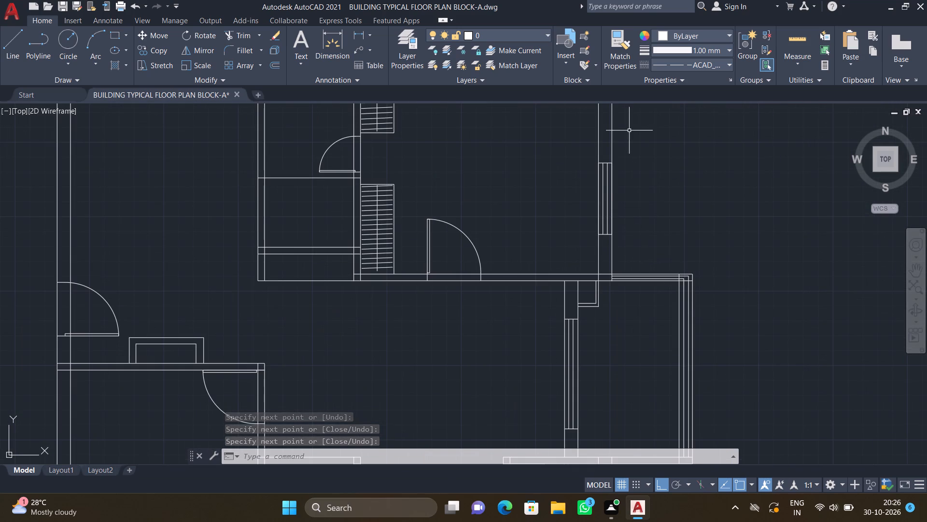
scroll(621, 169, "up", 1)
key("l")
key("Return")
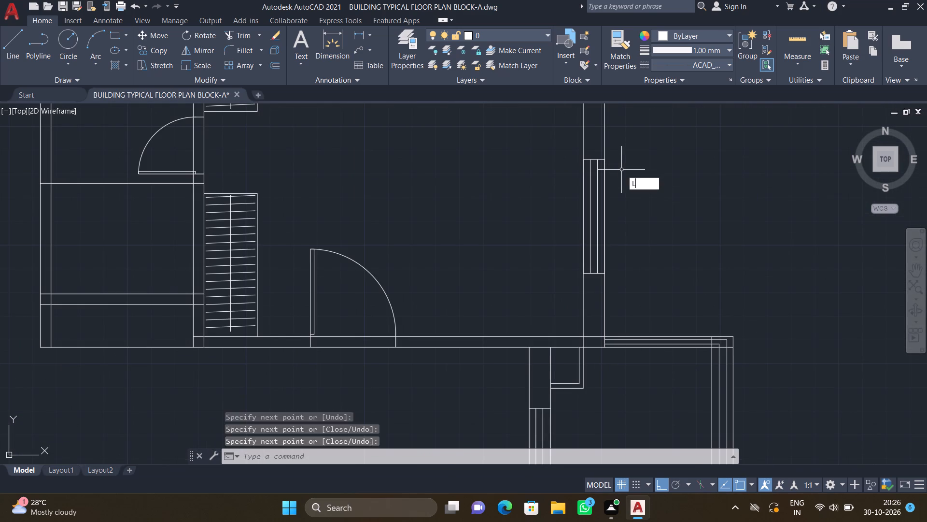
scroll(605, 144, "up", 2)
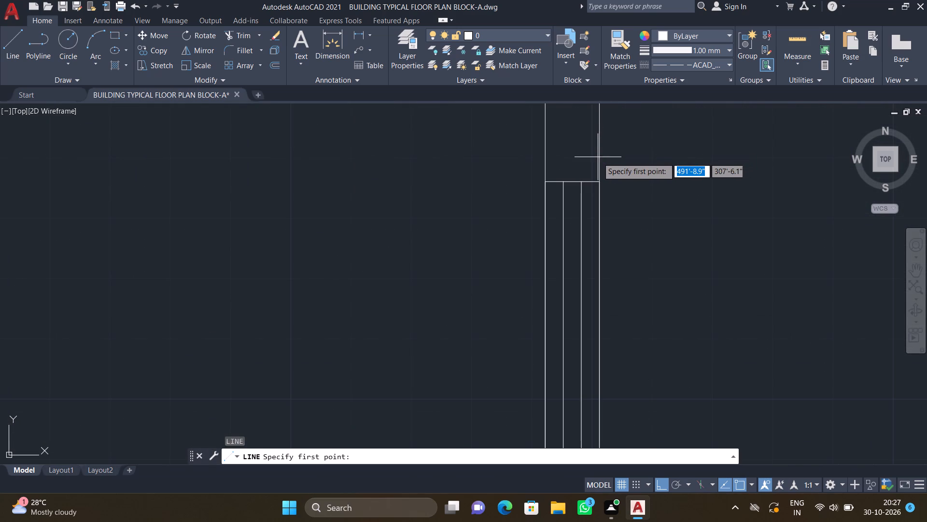
left_click(598, 162)
scroll(675, 174, "down", 3)
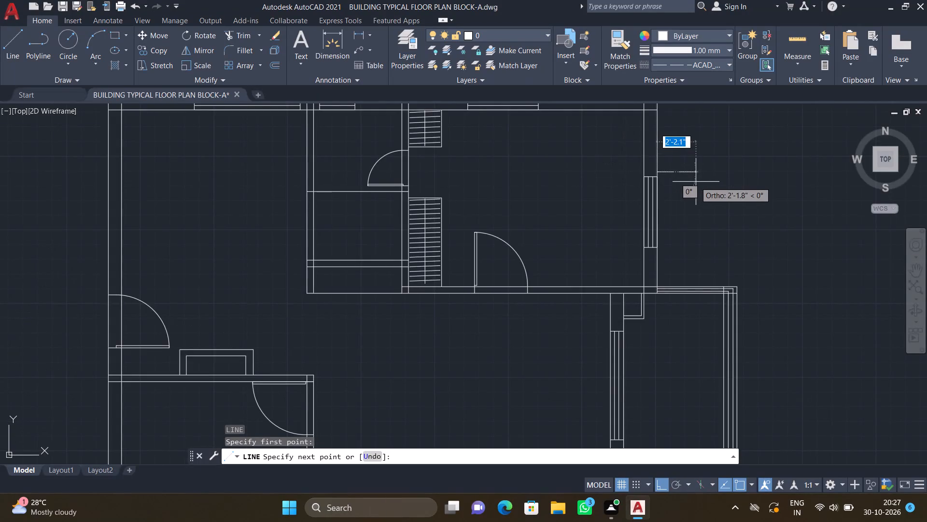
scroll(696, 182, "up", 1)
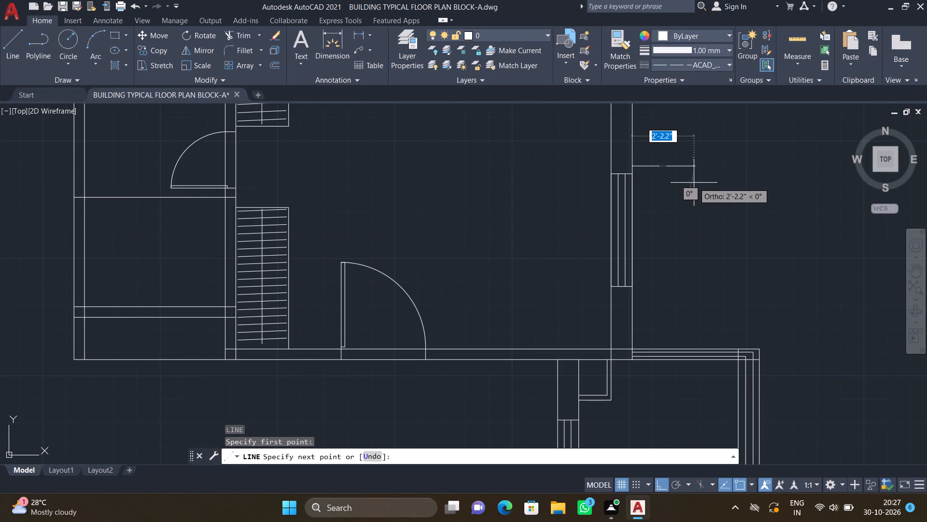
left_click(694, 182)
scroll(679, 293, "up", 2)
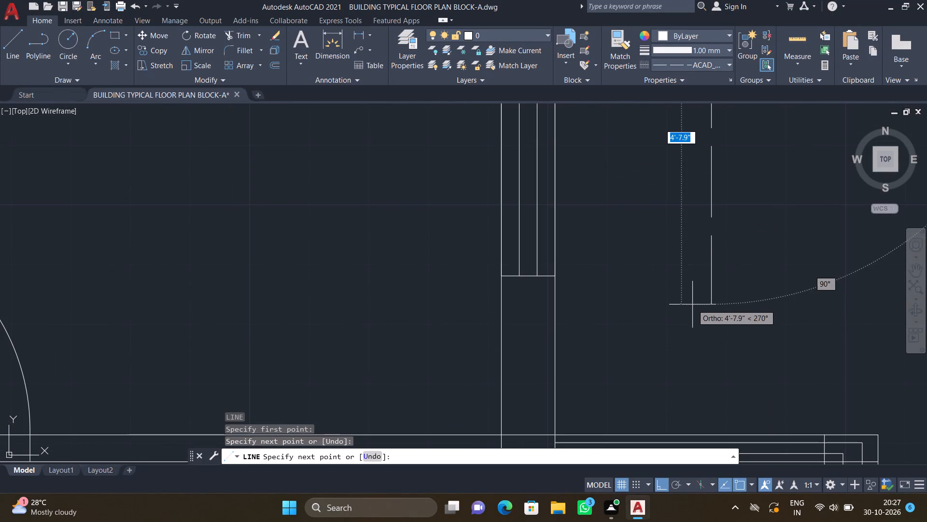
left_click(699, 291)
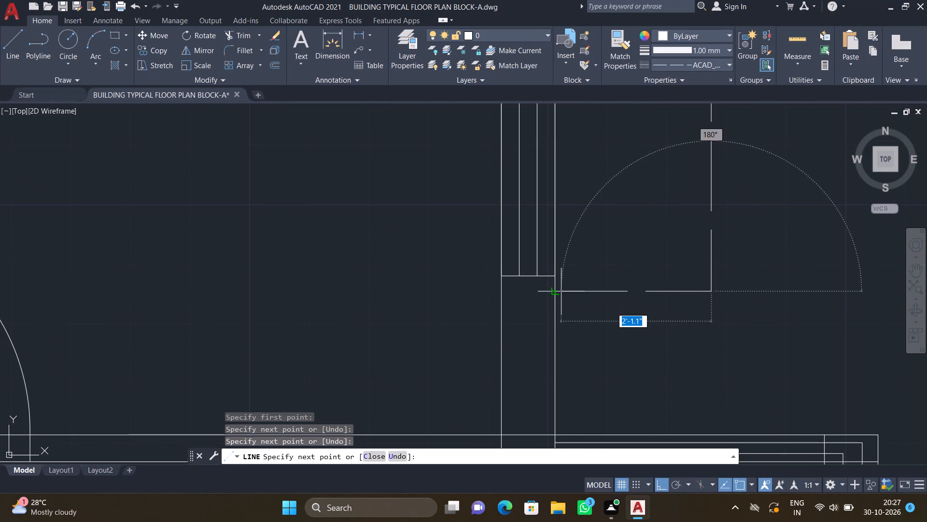
scroll(561, 291, "up", 1)
left_click(549, 292)
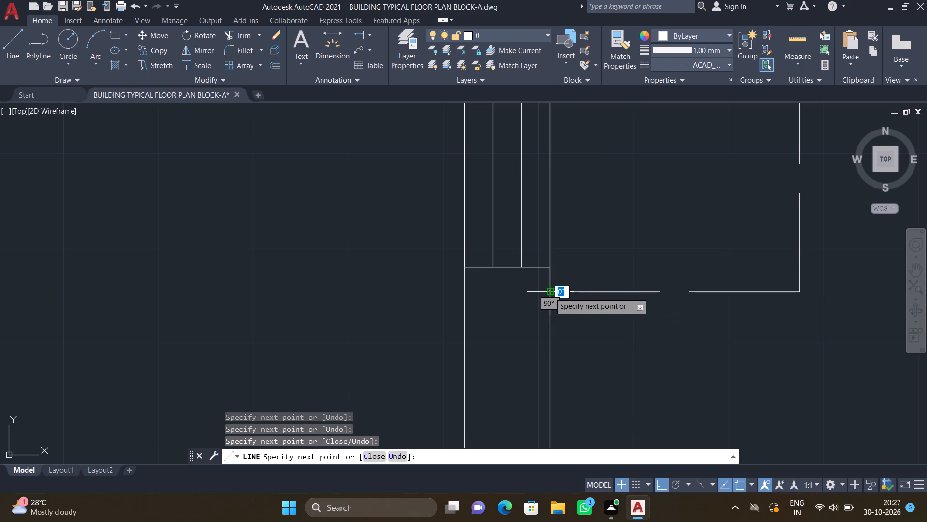
key("Return")
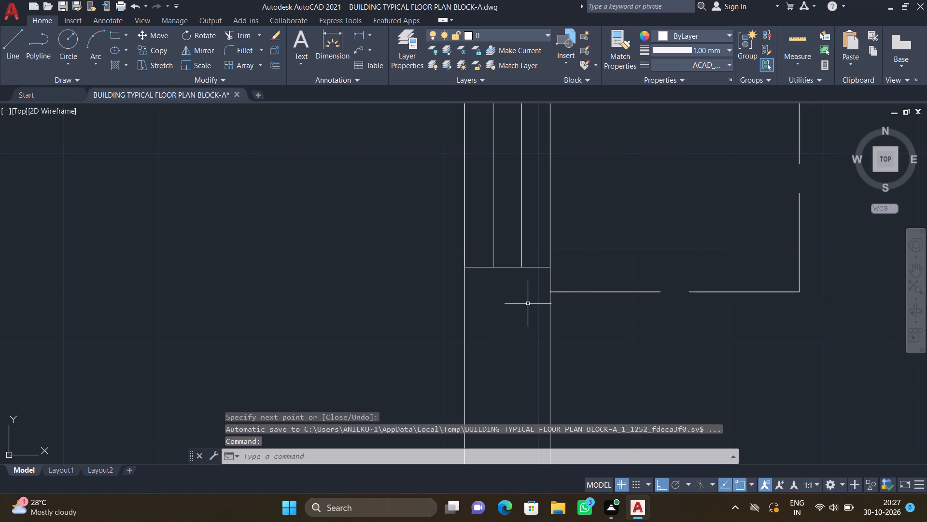
Draw a dashed outline outside the lower-left room's bottom window, about 6'-7" wide and 1'-11" deep, ending on the wall's outer face.
scroll(528, 304, "down", 5)
scroll(488, 311, "down", 2)
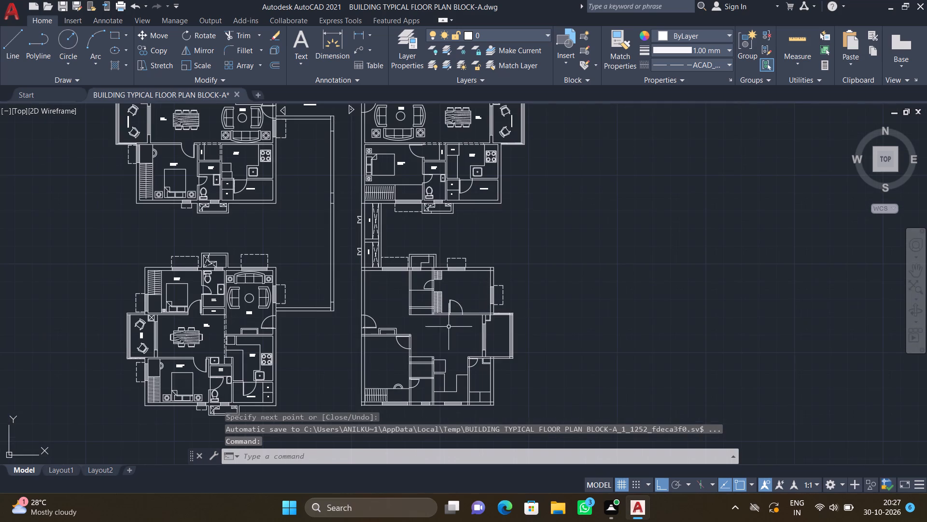
scroll(386, 412, "down", 1)
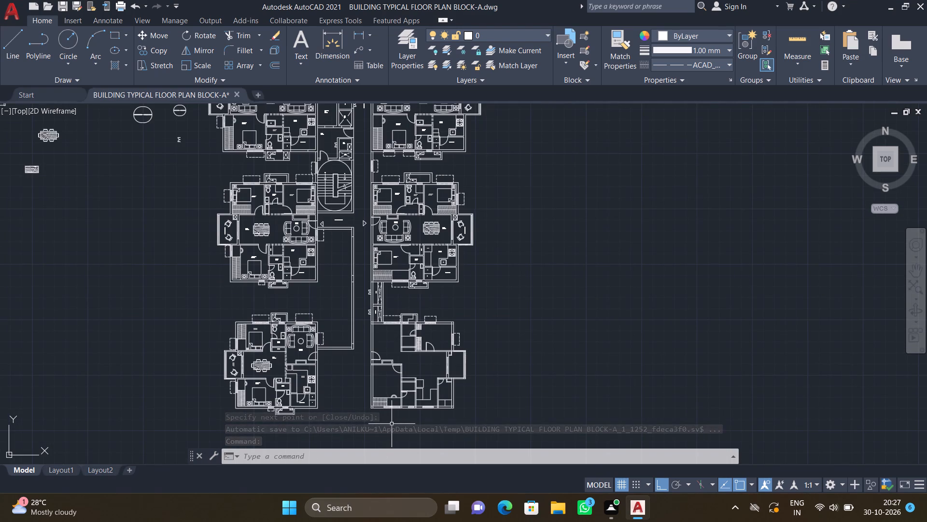
scroll(411, 423, "up", 3)
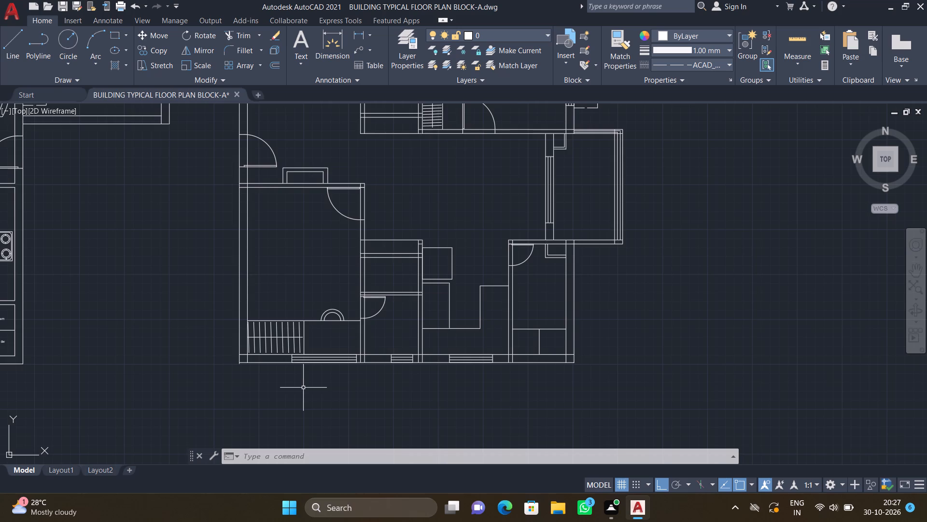
scroll(303, 388, "up", 1)
key("l")
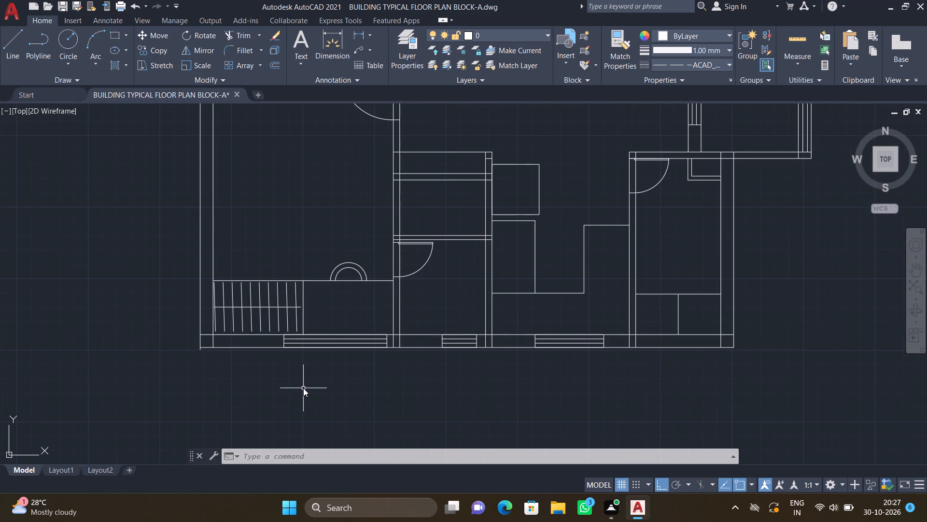
key("Return")
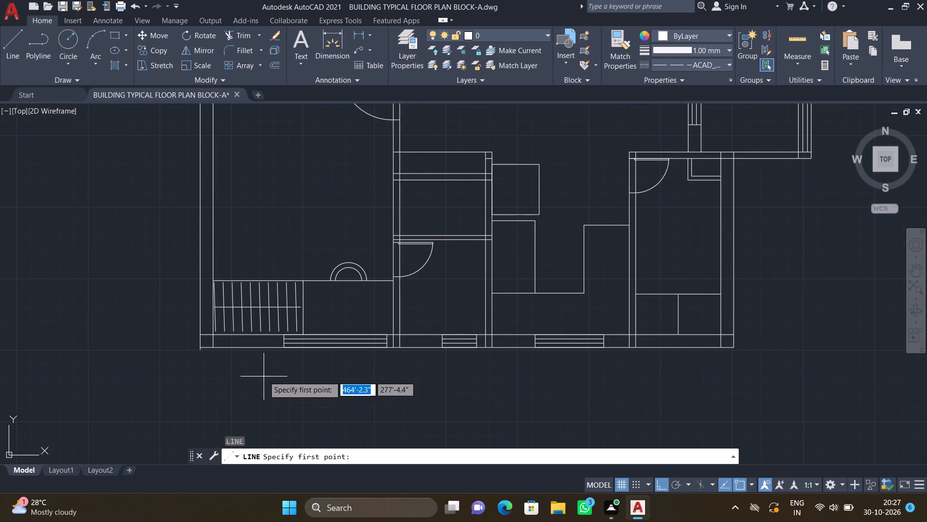
scroll(271, 360, "up", 1)
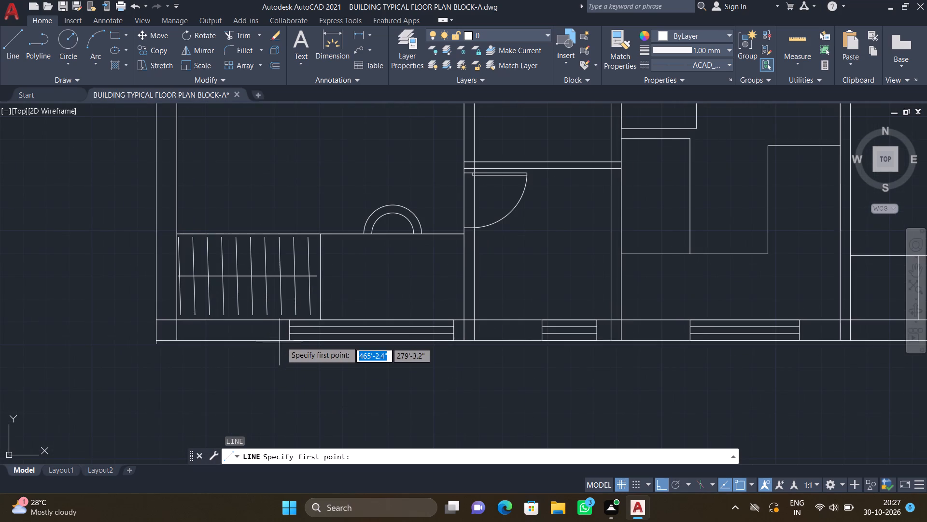
left_click(281, 340)
scroll(279, 397, "down", 1)
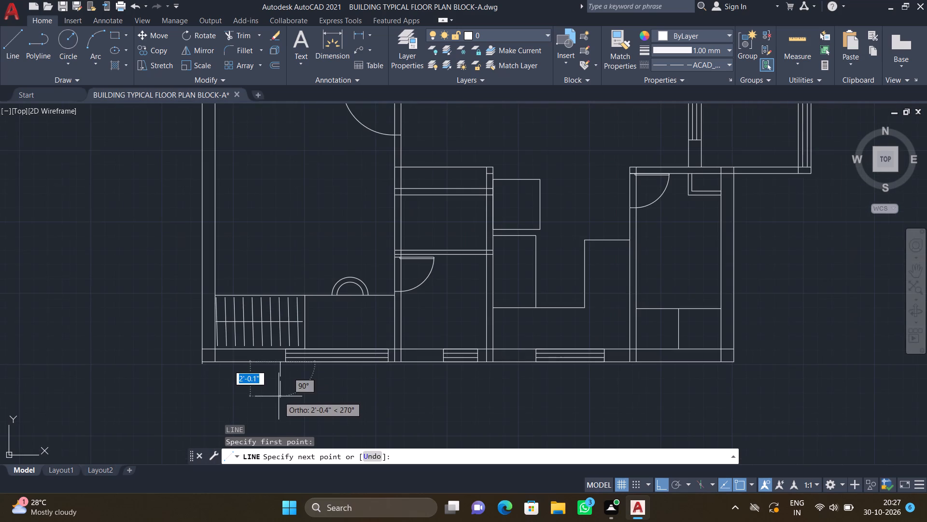
scroll(280, 398, "up", 2)
left_click(280, 390)
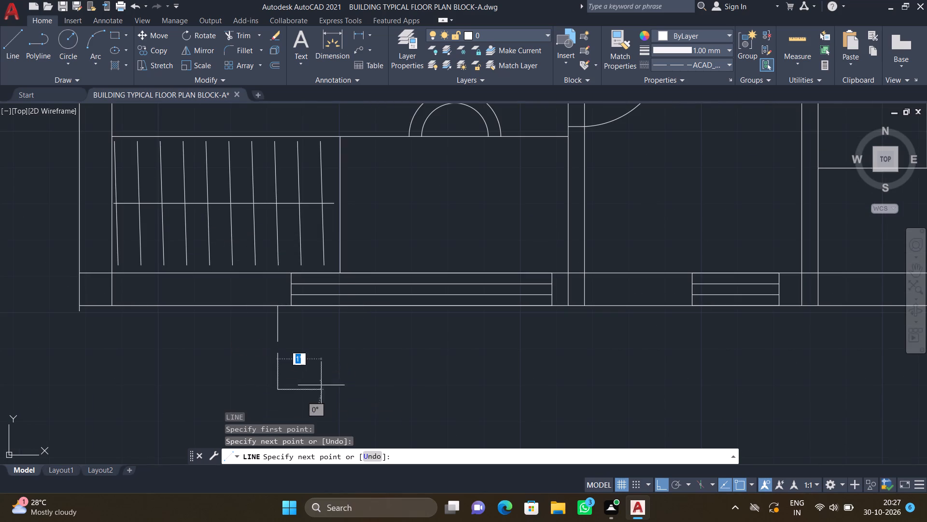
scroll(569, 378, "up", 1)
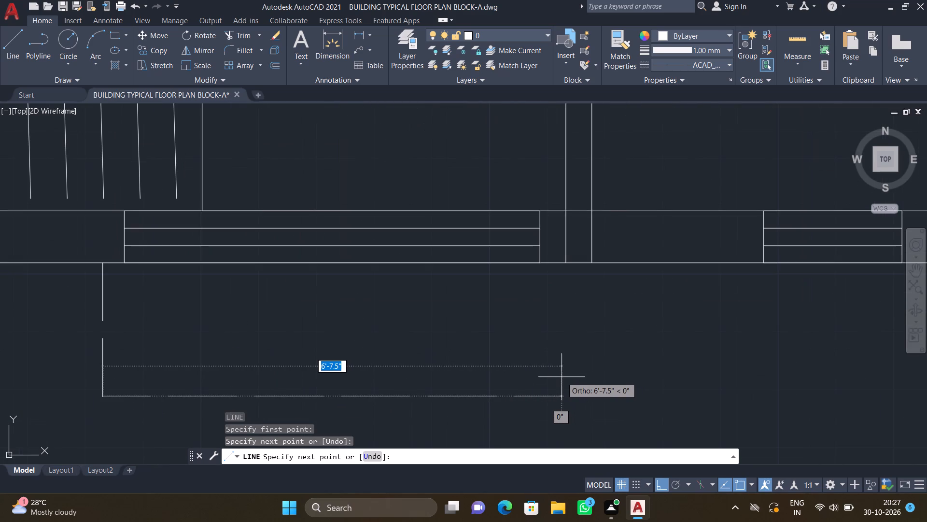
left_click(560, 377)
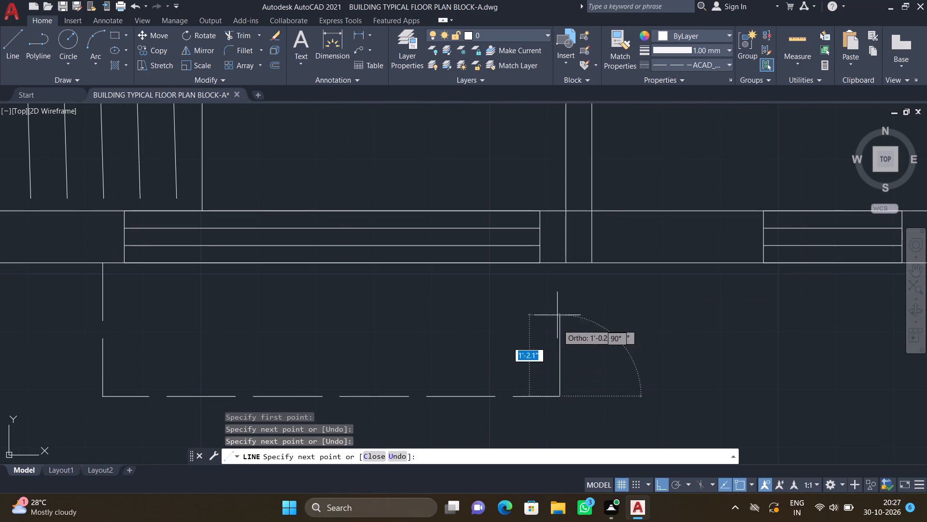
scroll(552, 272, "up", 2)
left_click(563, 250)
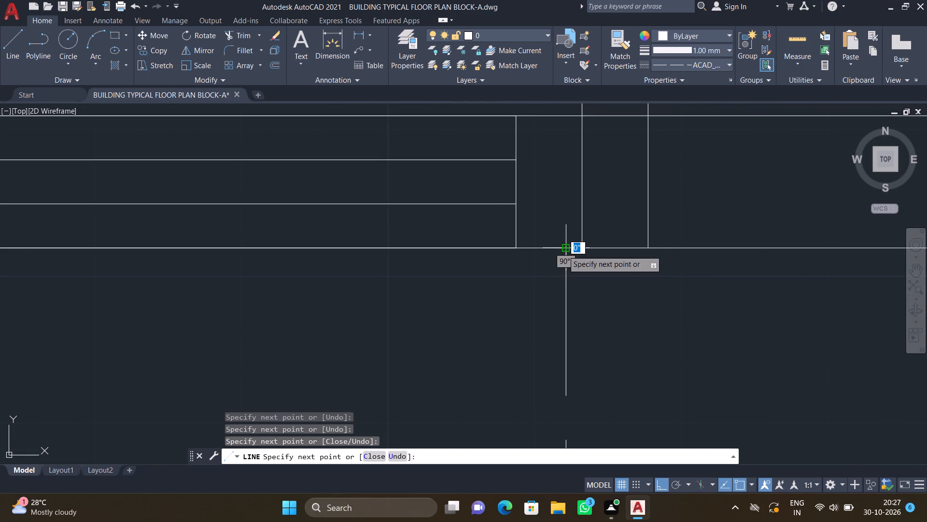
key("Return")
Draw a dashed outline outside the wide bottom window east of the small one, about 4'-5" wide and 1'-7" deep, ending on the wall.
scroll(536, 253, "down", 3)
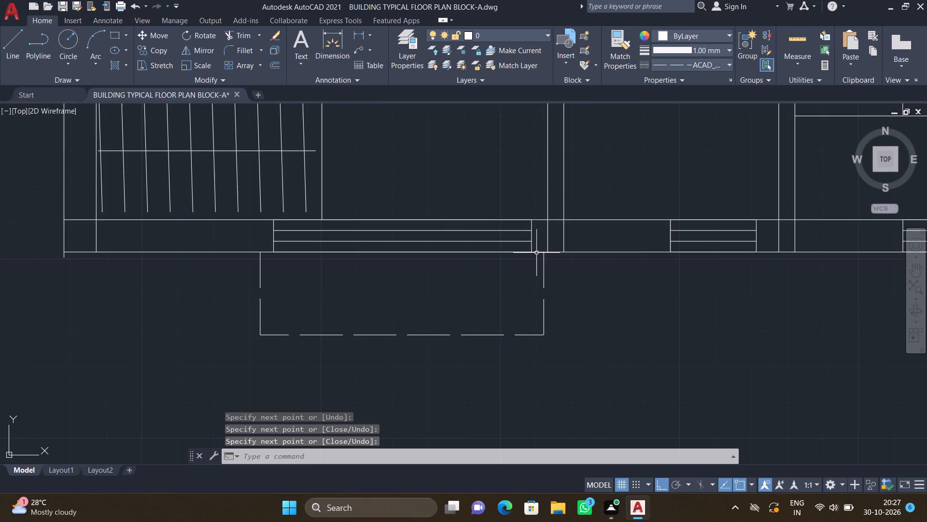
scroll(592, 291, "down", 3)
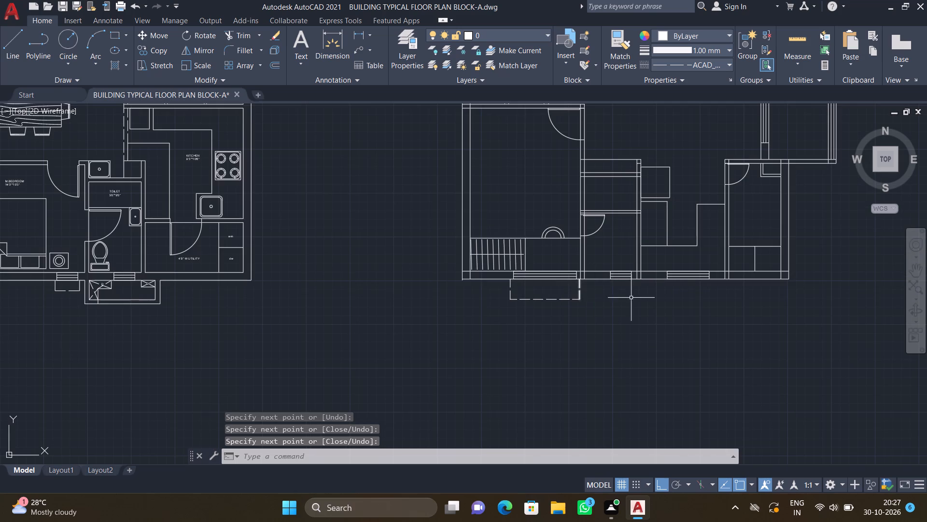
scroll(669, 295, "up", 2)
key("l")
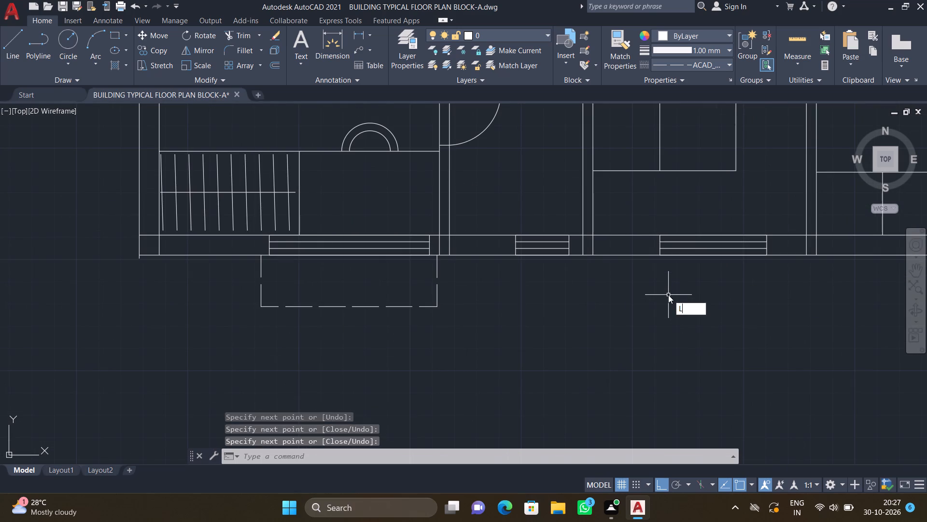
key("Return")
scroll(663, 266, "up", 2)
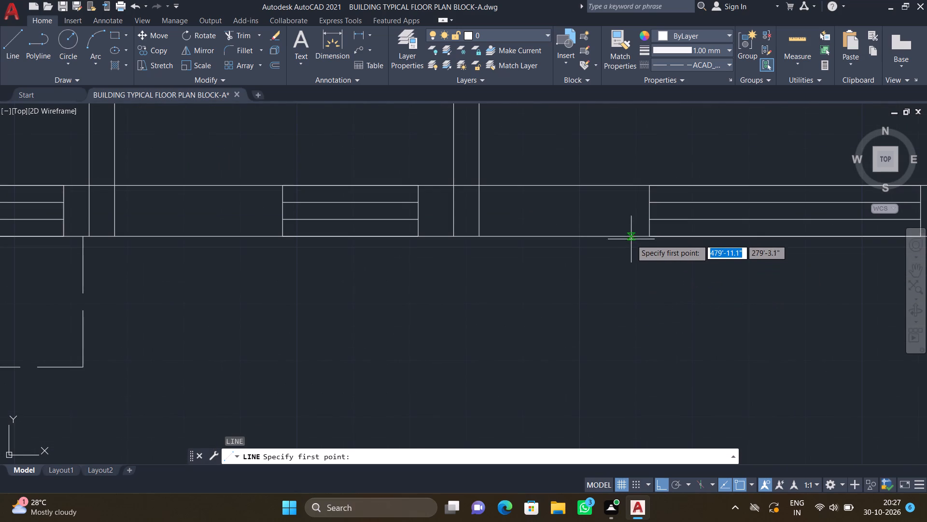
left_click(638, 238)
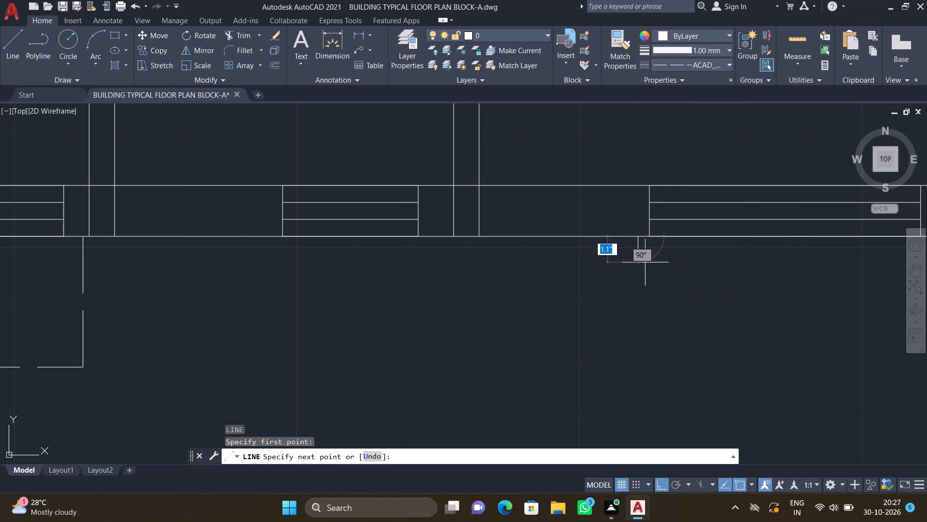
scroll(651, 310, "down", 2)
scroll(648, 332, "up", 2)
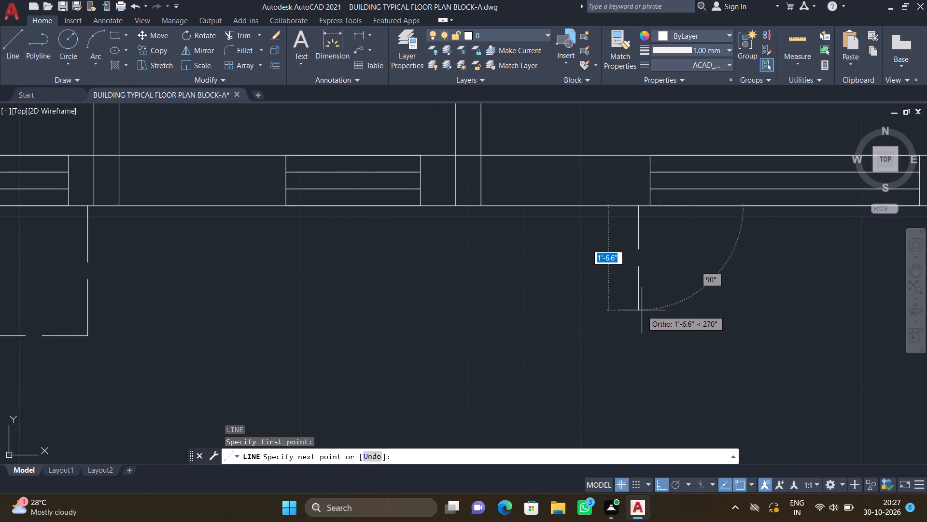
left_click(642, 309)
scroll(761, 303, "down", 2)
scroll(838, 299, "up", 2)
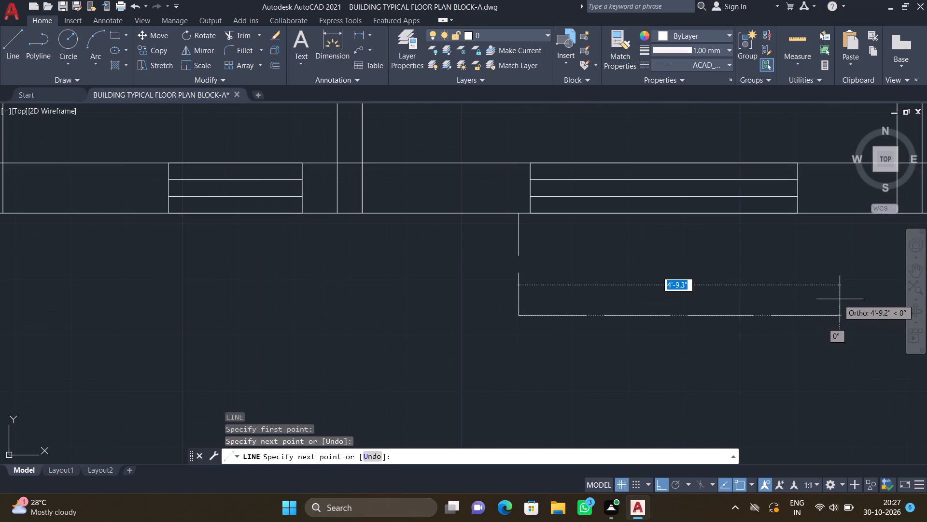
left_click(817, 287)
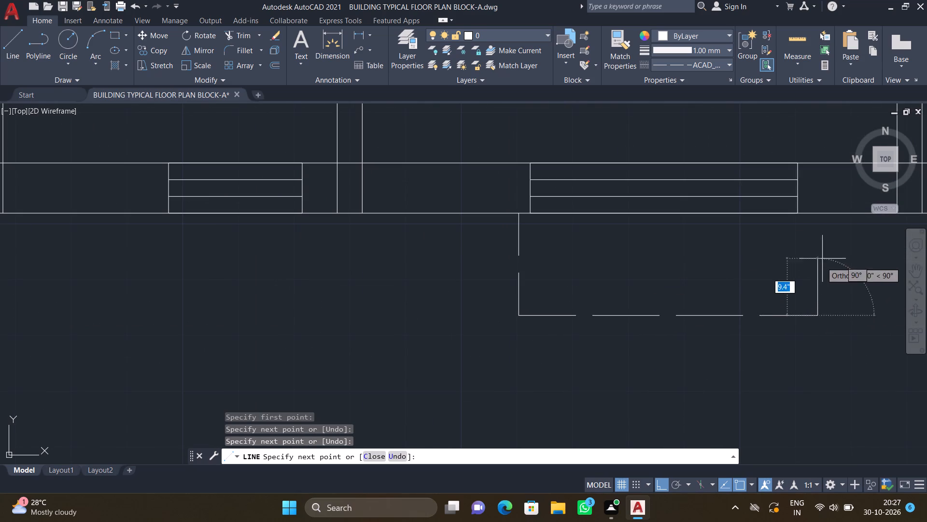
scroll(813, 221, "up", 1)
left_click(818, 209)
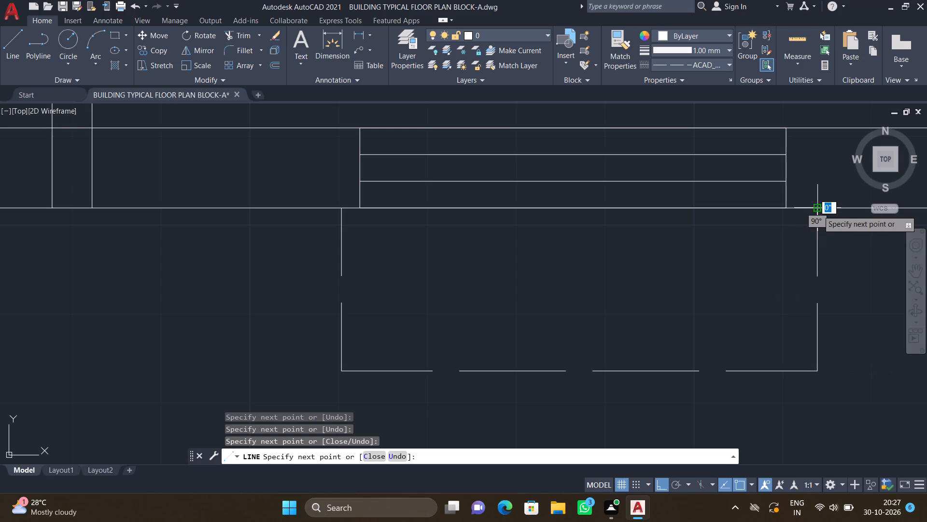
key("Return")
scroll(755, 259, "down", 4)
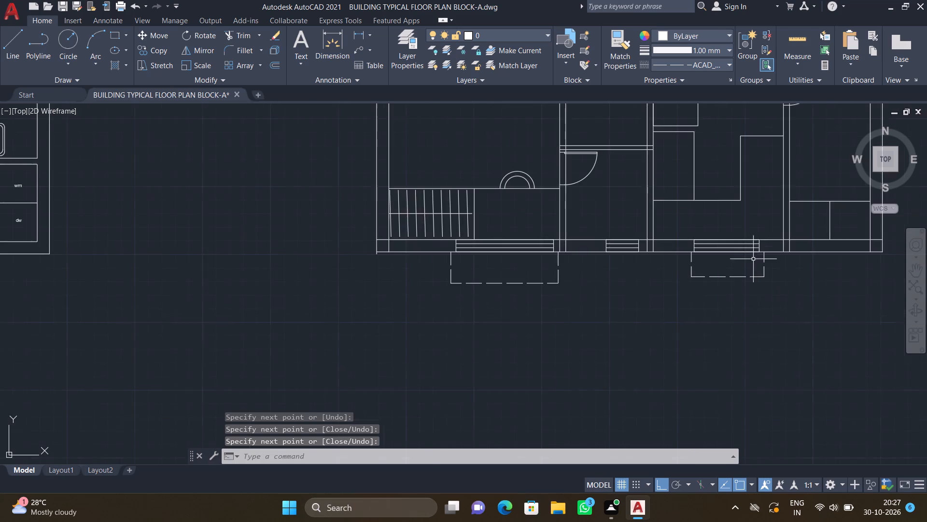
scroll(712, 274, "down", 3)
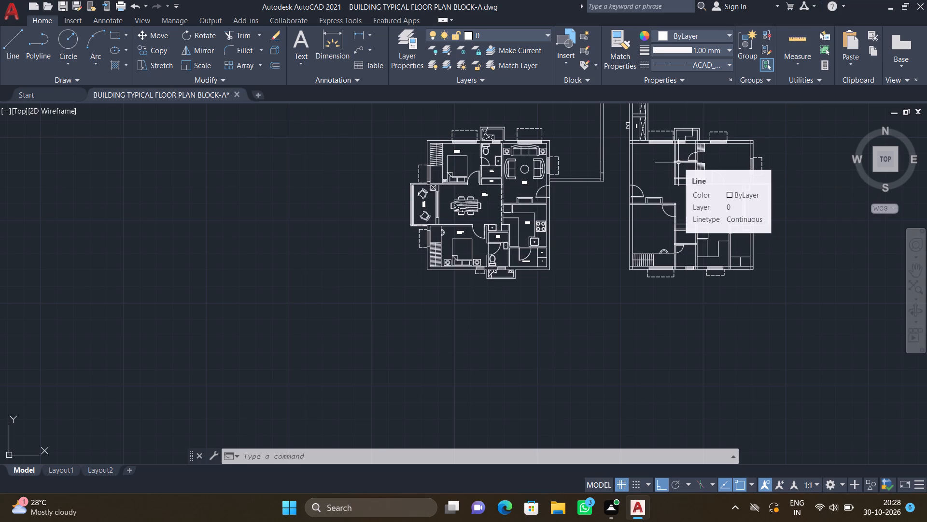
Using linetype Continuous, draw a three-sided outer outline below the small bottom window, about 6'-5" wide and 2'-4" deep, ending on the wall.
left_click(700, 64)
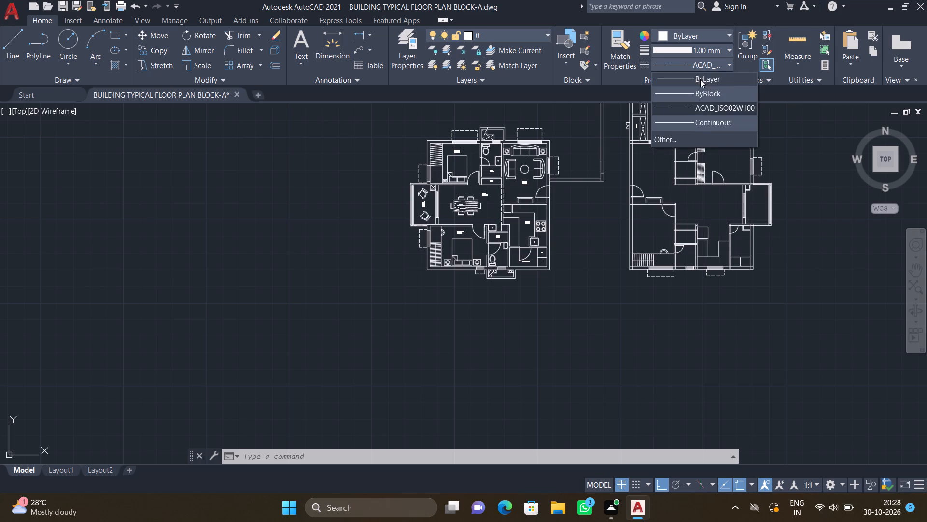
left_click(702, 121)
scroll(702, 290, "up", 2)
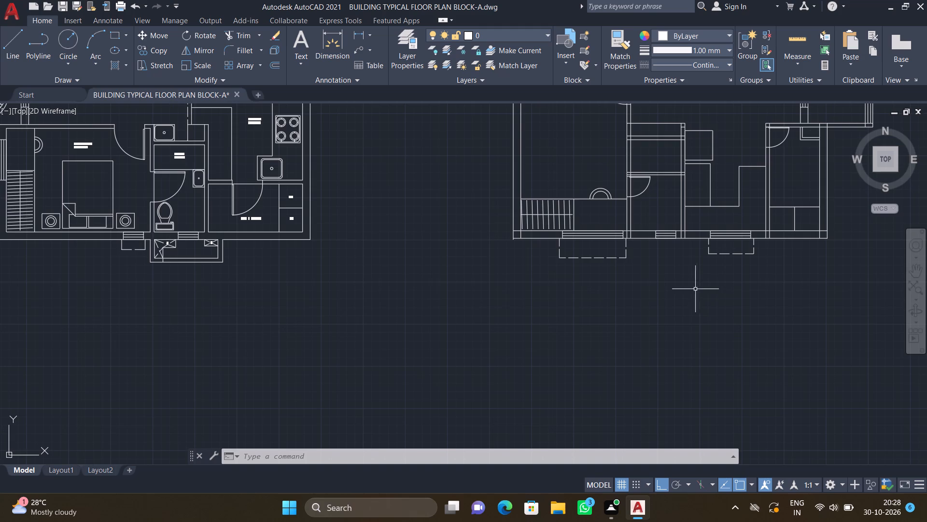
scroll(682, 267, "up", 1)
key("l")
key("Return")
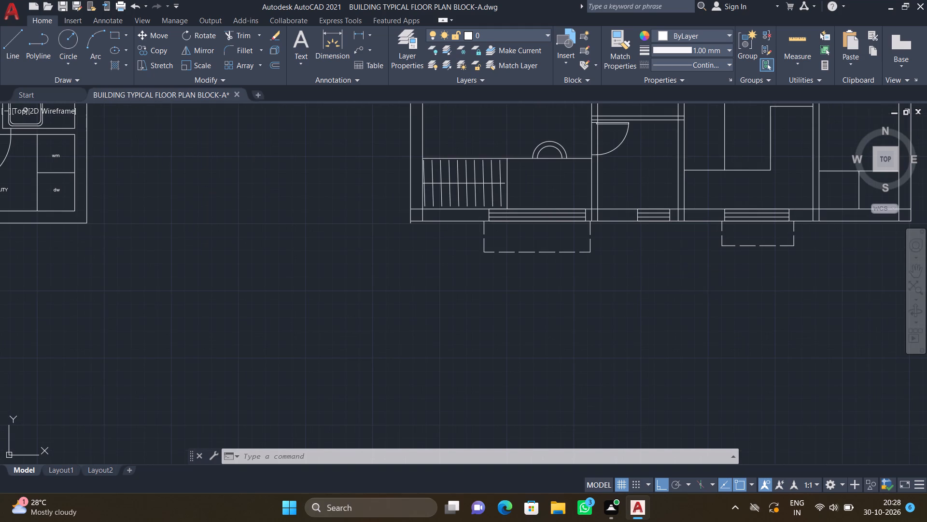
scroll(591, 234, "up", 2)
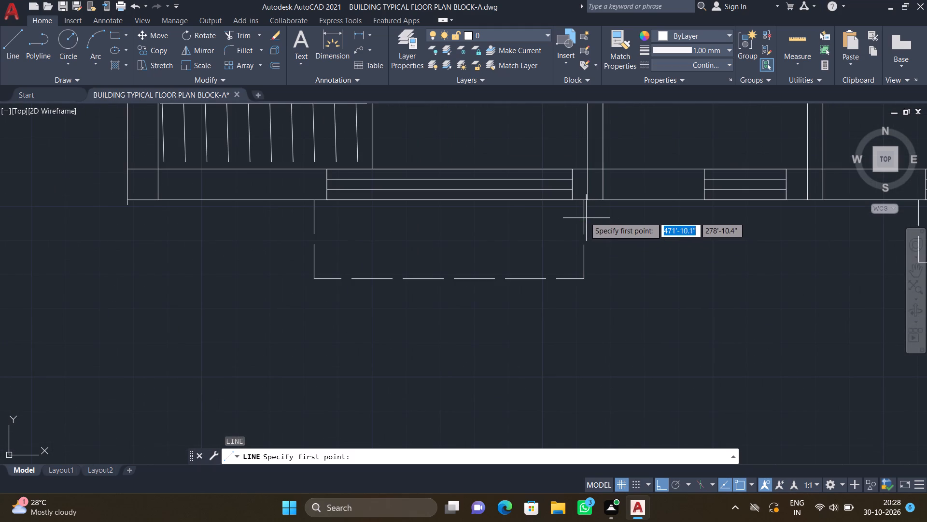
scroll(582, 215, "up", 1)
left_click(590, 190)
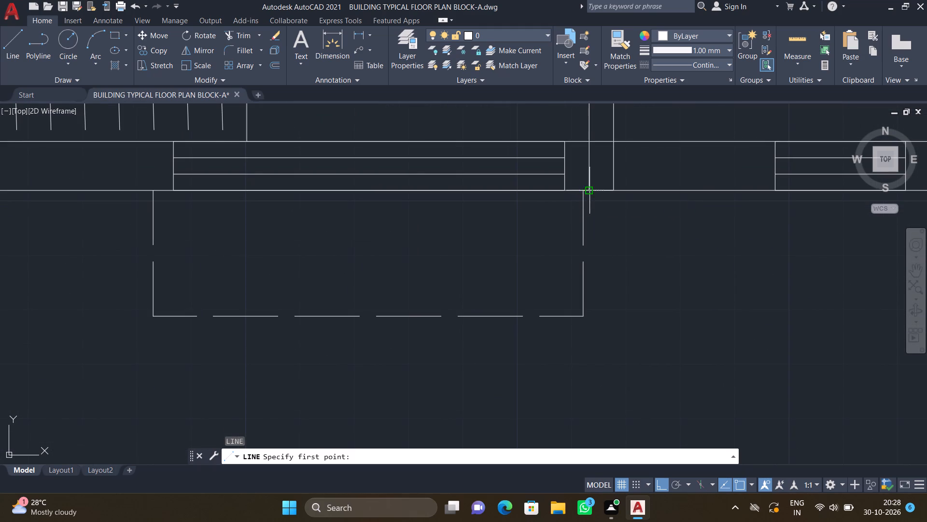
scroll(609, 309, "down", 2)
scroll(600, 342, "up", 2)
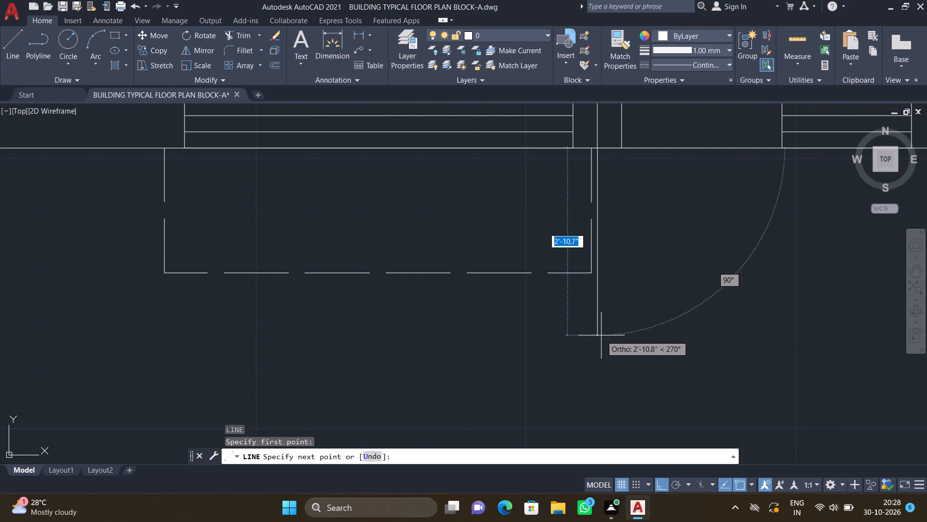
left_click(599, 299)
scroll(728, 298, "down", 2)
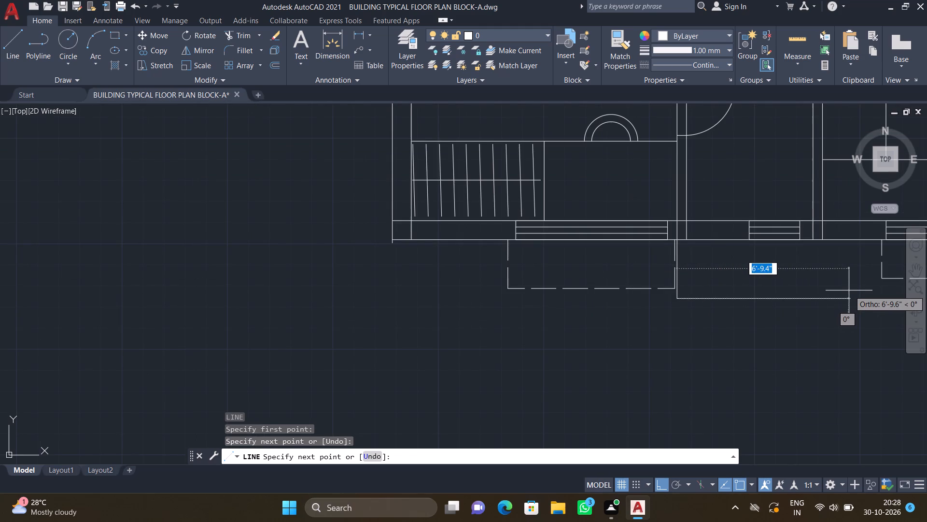
scroll(843, 291, "up", 1)
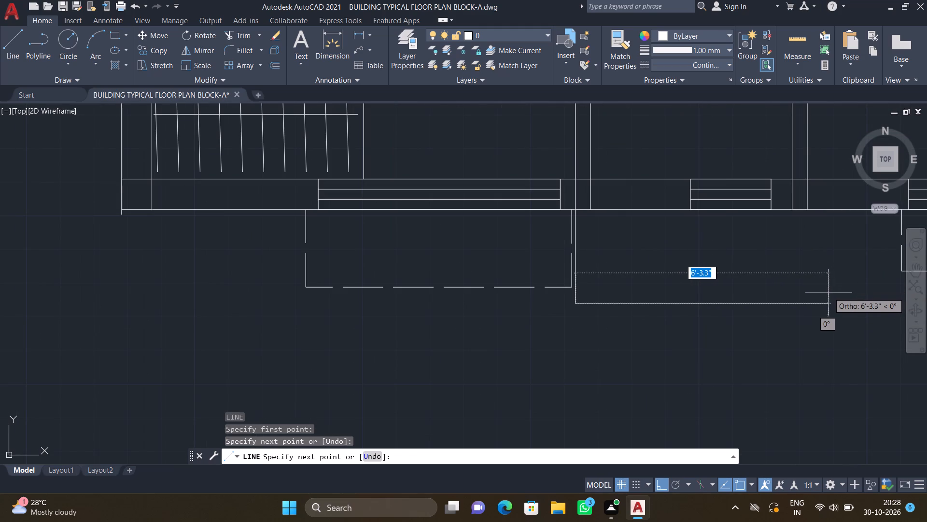
left_click(836, 297)
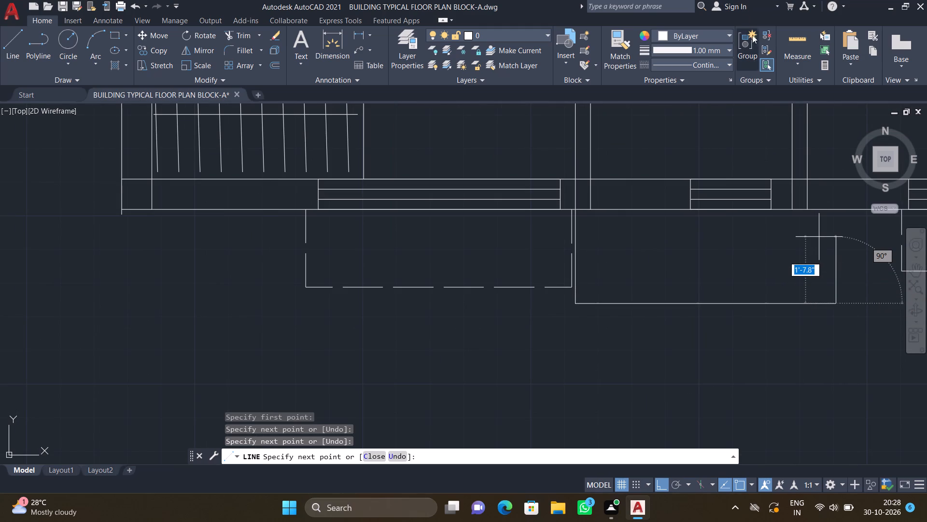
scroll(811, 265, "up", 1)
scroll(840, 208, "up", 1)
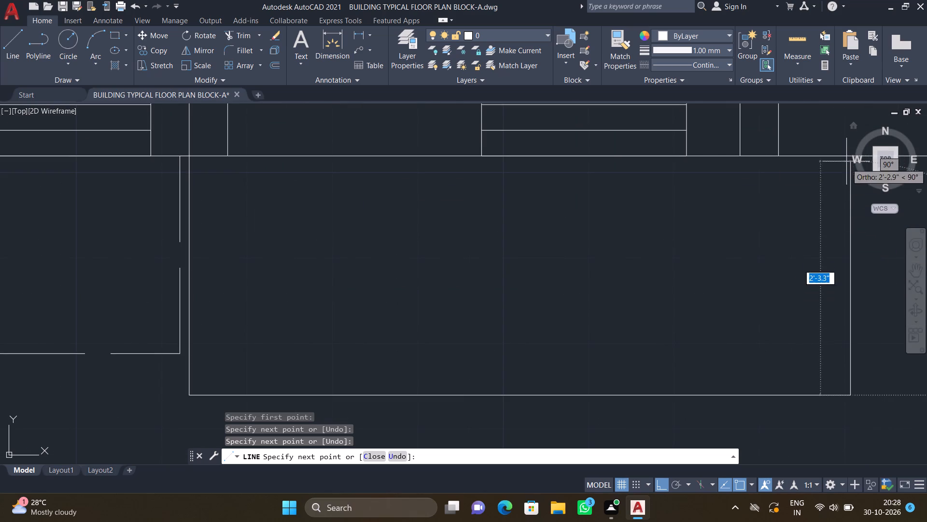
left_click(847, 156)
key("Return")
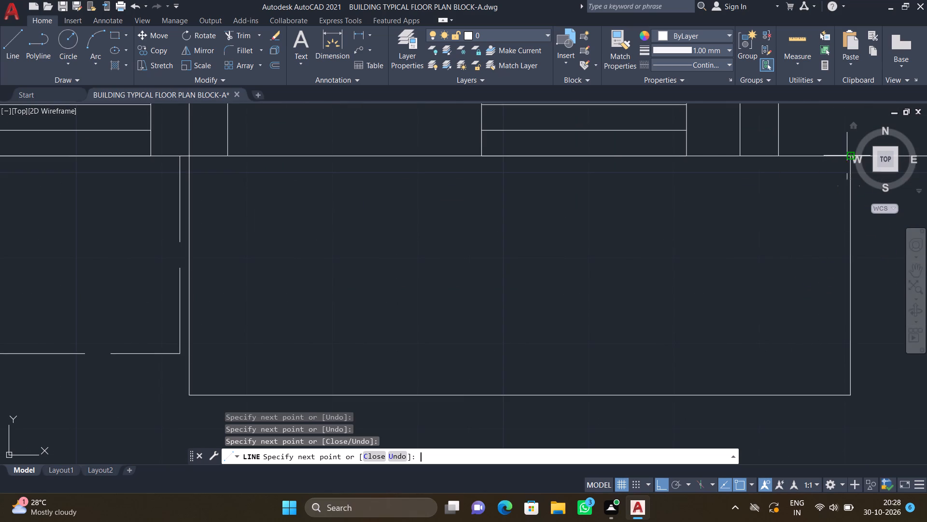
scroll(827, 186, "down", 3)
scroll(682, 253, "down", 1)
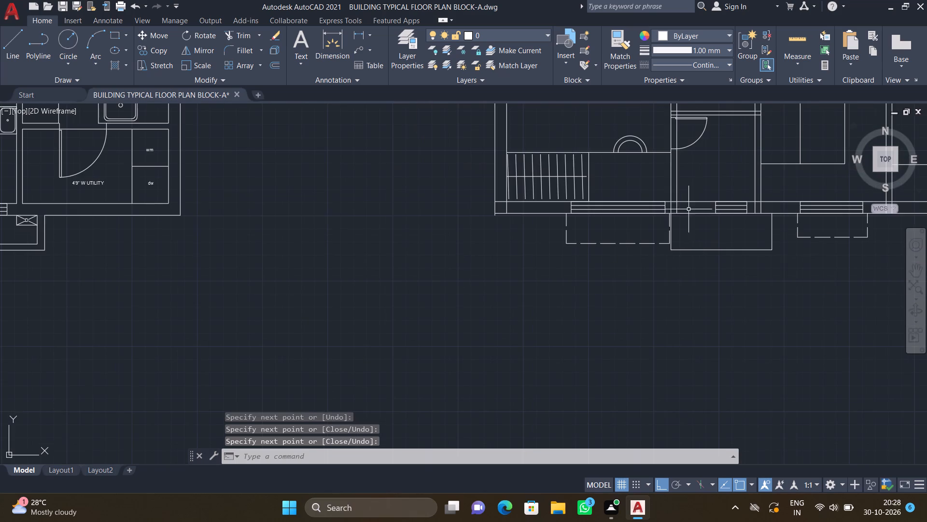
Draw a three-sided inner outline inside the projection below the small bottom window, about 5'-8" wide and 1'-10" deep, ending on the wall.
scroll(686, 219, "up", 3)
key("l")
key("Return")
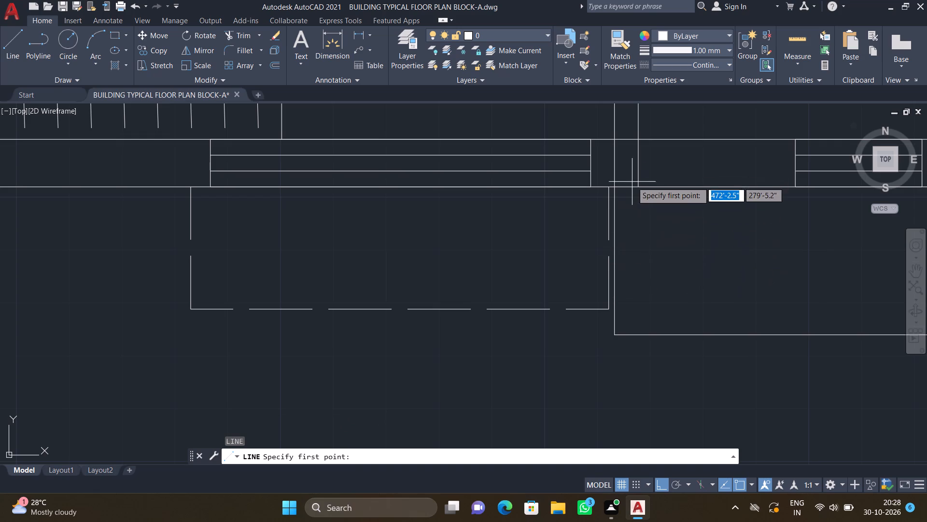
scroll(632, 184, "up", 2)
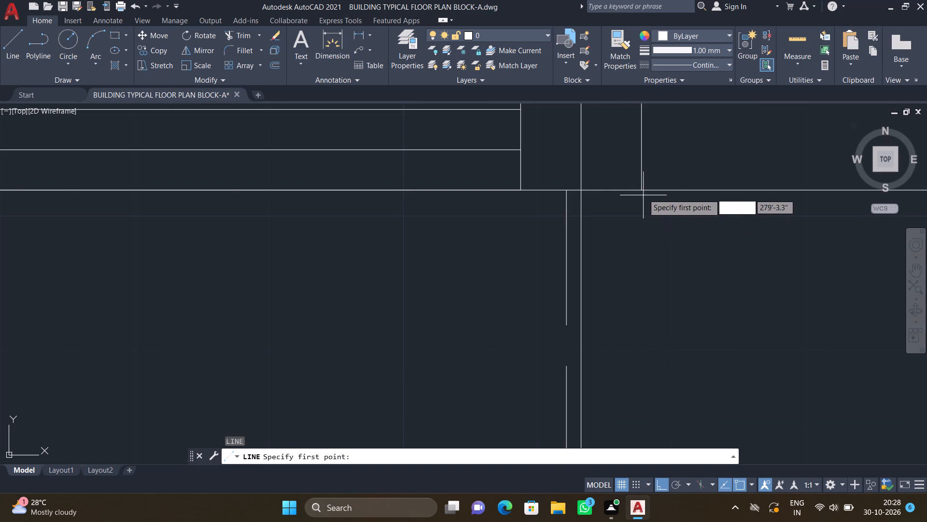
left_click(643, 193)
scroll(640, 255, "down", 4)
scroll(651, 306, "up", 2)
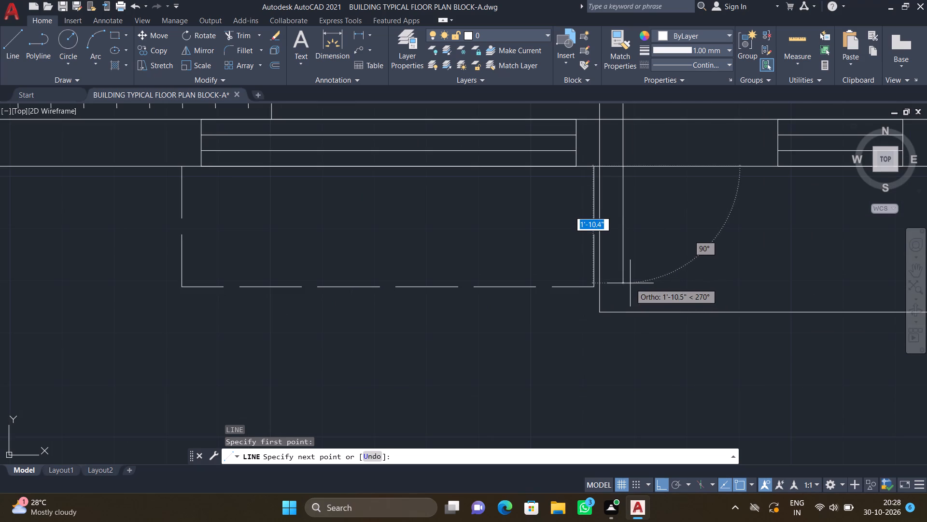
left_click(630, 283)
scroll(688, 284, "down", 3)
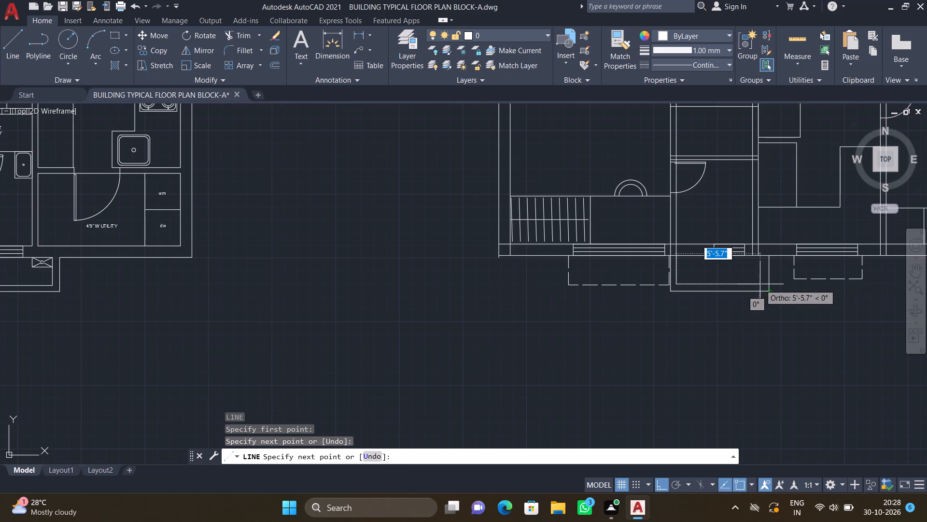
scroll(759, 284, "up", 3)
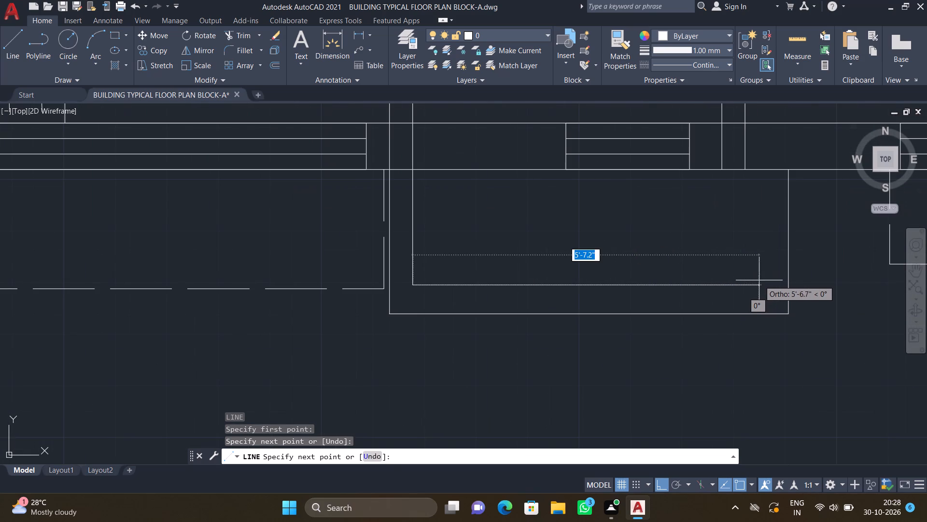
left_click(763, 286)
scroll(769, 187, "up", 1)
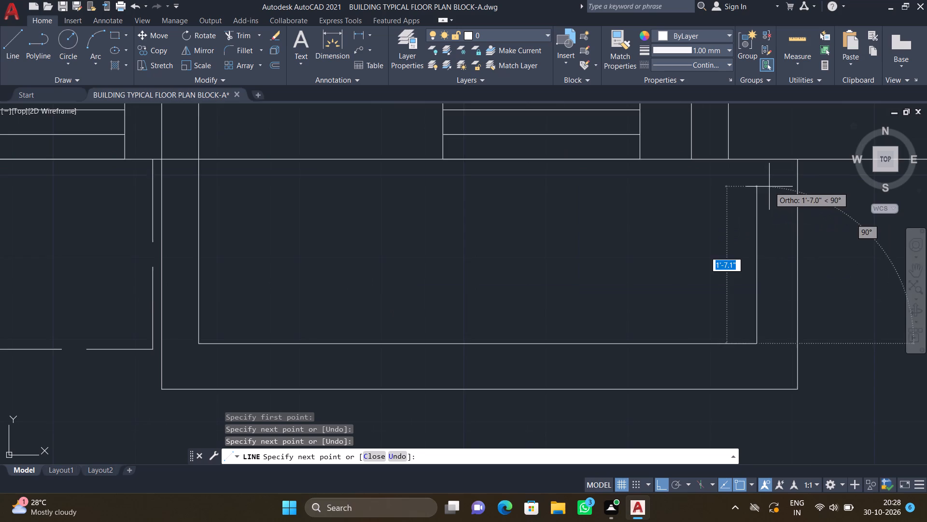
scroll(769, 187, "up", 1)
left_click(747, 146)
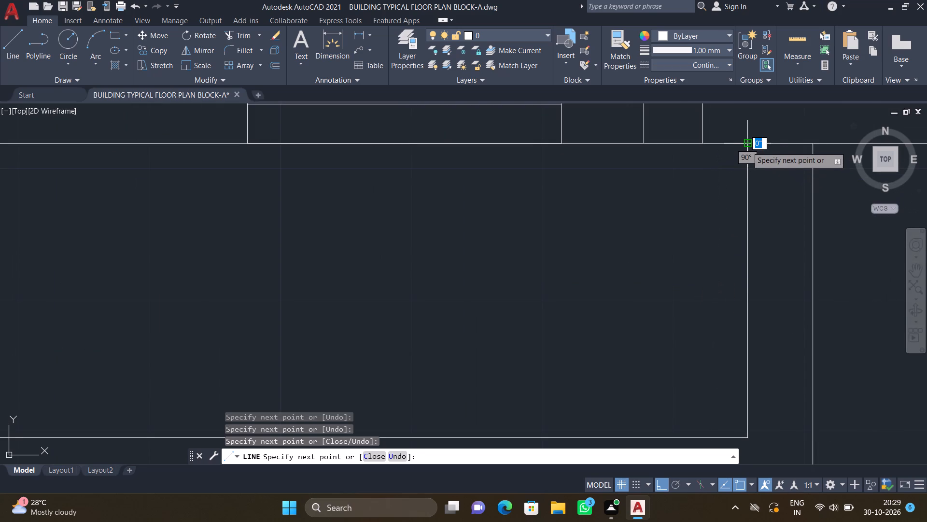
key("Return")
scroll(660, 293, "down", 2)
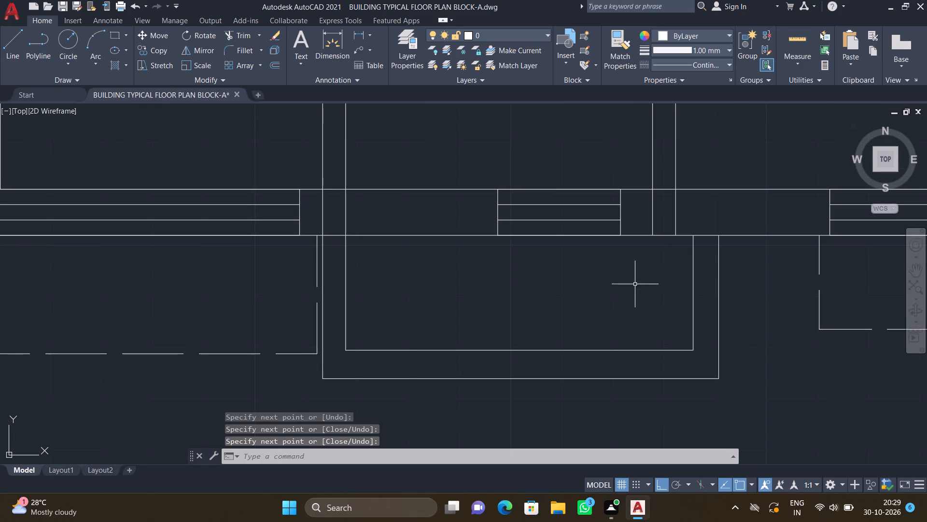
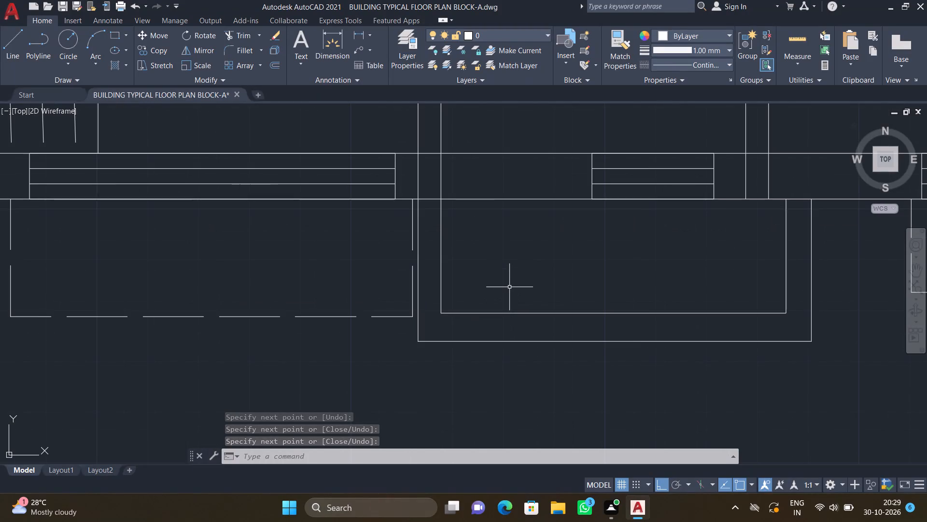
Draw a stepped line inside the small window's projection, from the inner bottom line about 1'-1" up, across east, and about 10" up to the wall.
key("l")
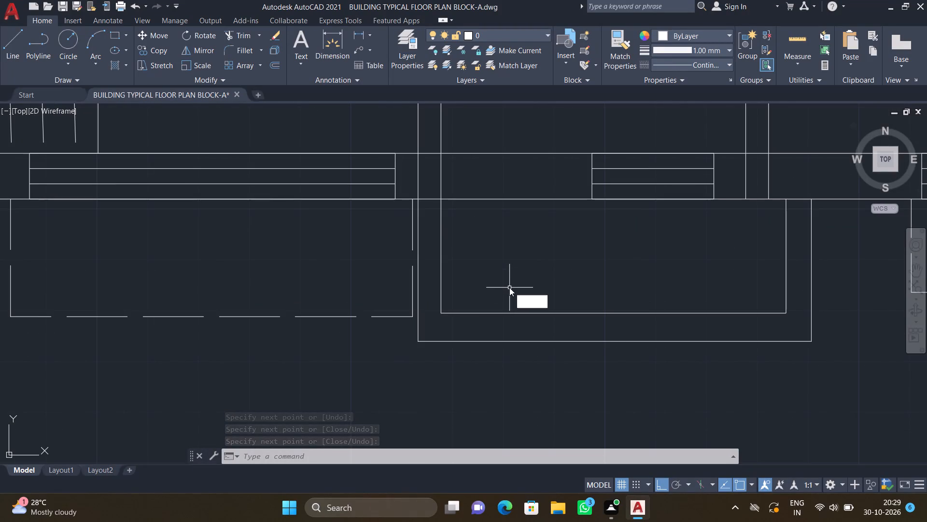
key("Return")
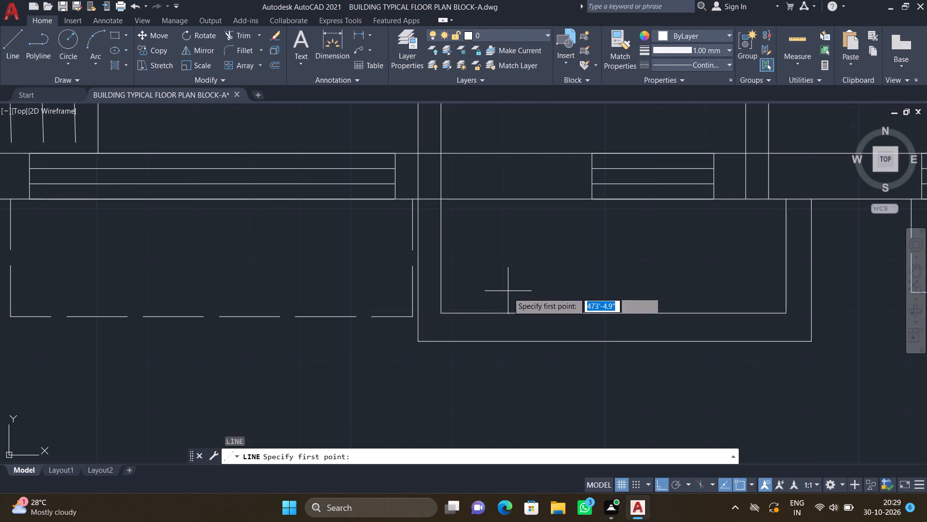
scroll(502, 316, "up", 1)
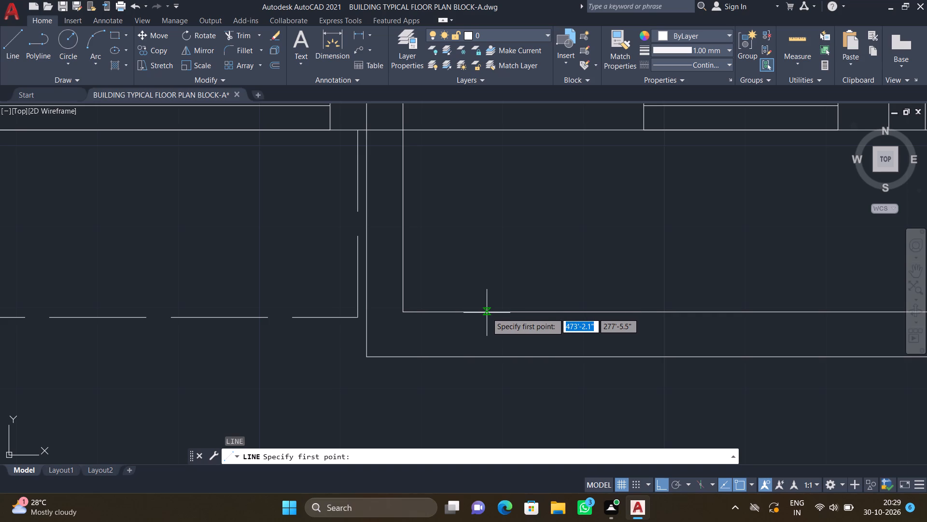
left_click(487, 313)
scroll(487, 254, "down", 1)
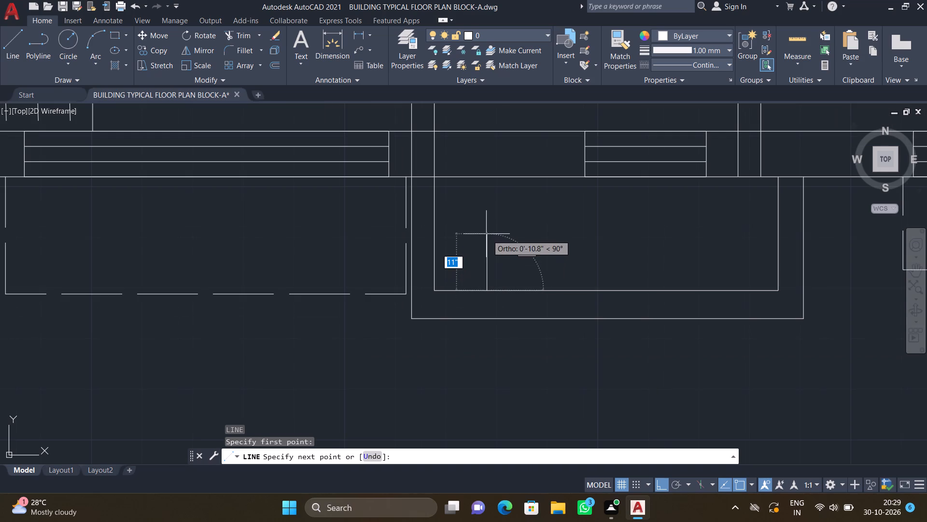
scroll(482, 229, "up", 1)
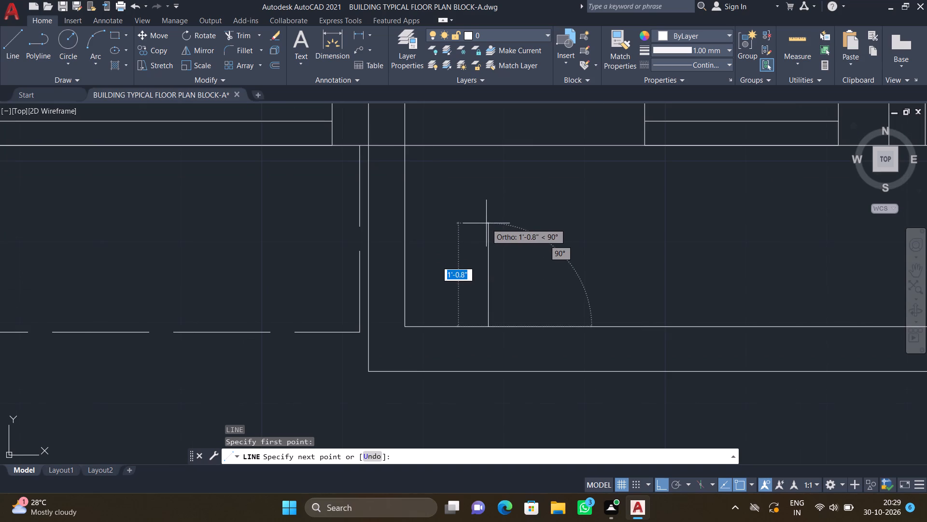
left_click(486, 223)
scroll(583, 213, "up", 2)
scroll(593, 217, "down", 2)
left_click(610, 218)
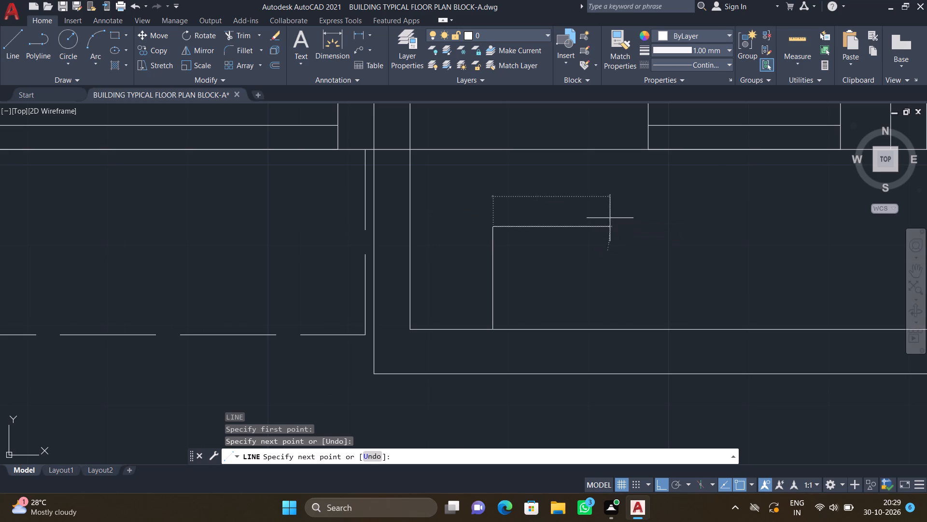
scroll(614, 159, "up", 1)
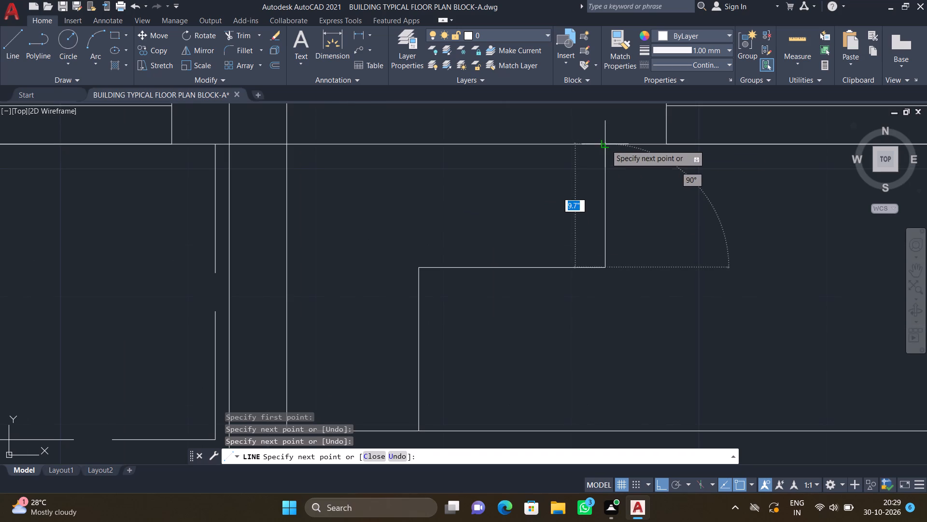
left_click(606, 145)
key("Return")
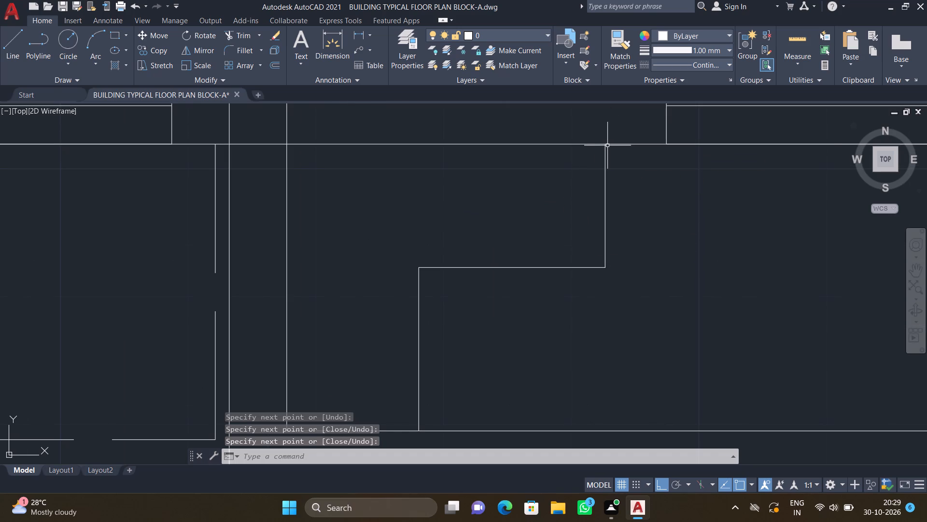
Draw a short vertical line about 5.5" long joining the projection's inner and outer bottom lines, just east of the stepped line's base.
scroll(603, 147, "down", 4)
scroll(575, 205, "up", 2)
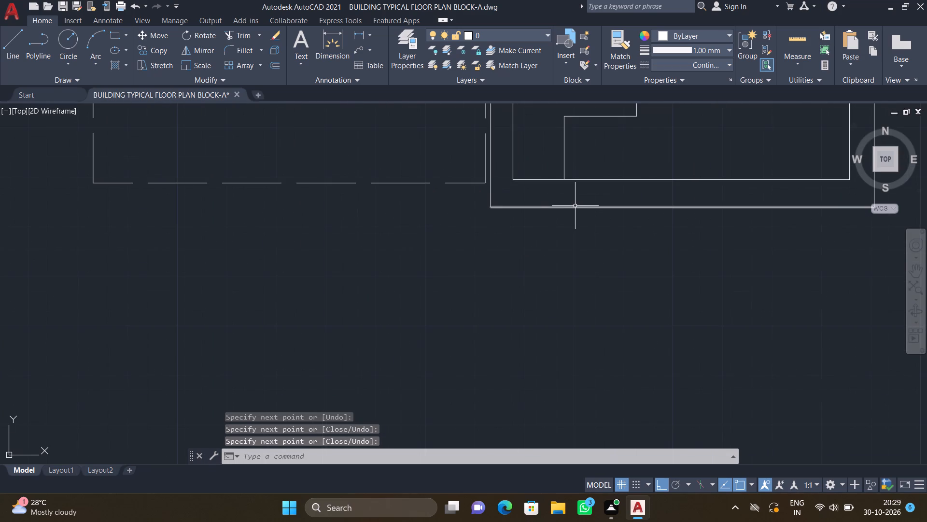
key("l")
key("Return")
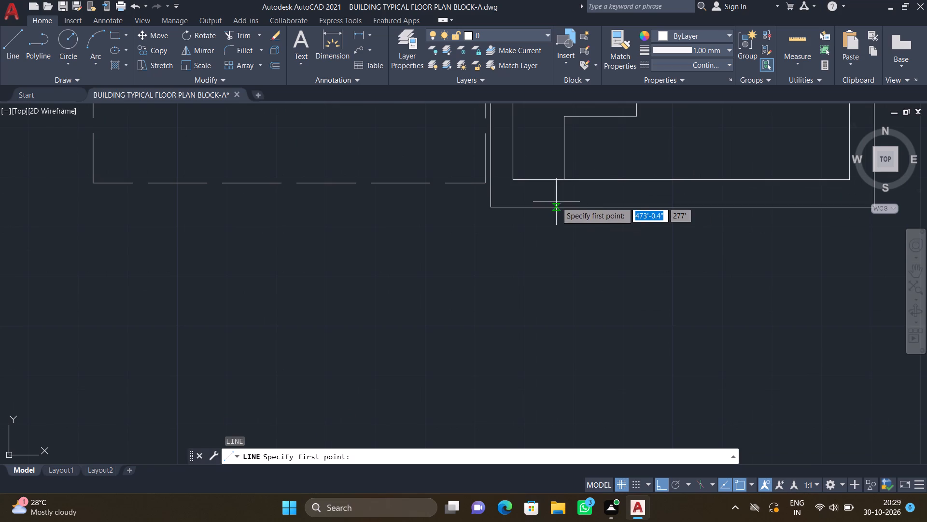
scroll(577, 188, "up", 2)
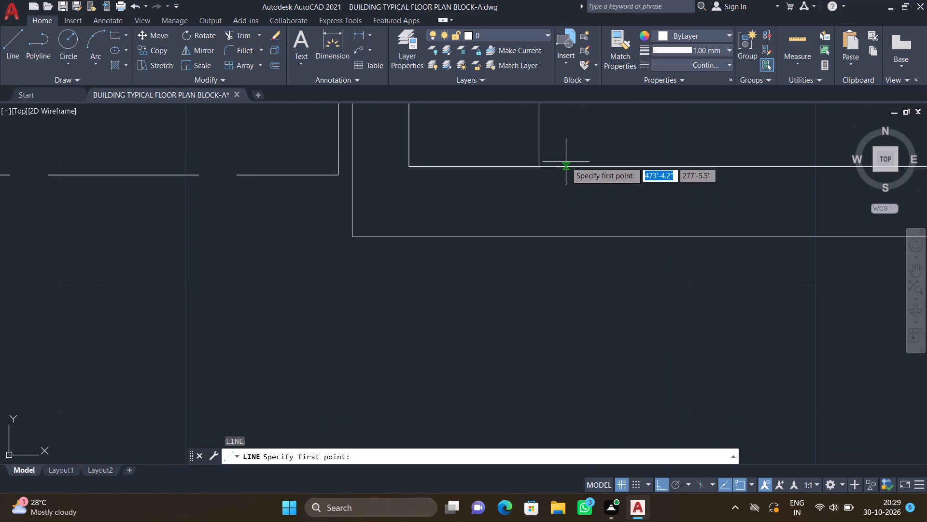
left_click(562, 167)
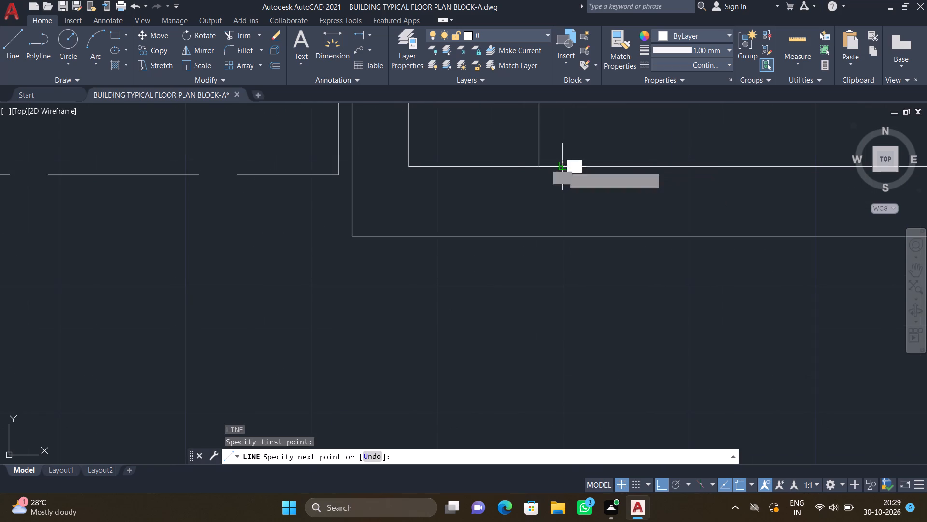
scroll(562, 204, "up", 1)
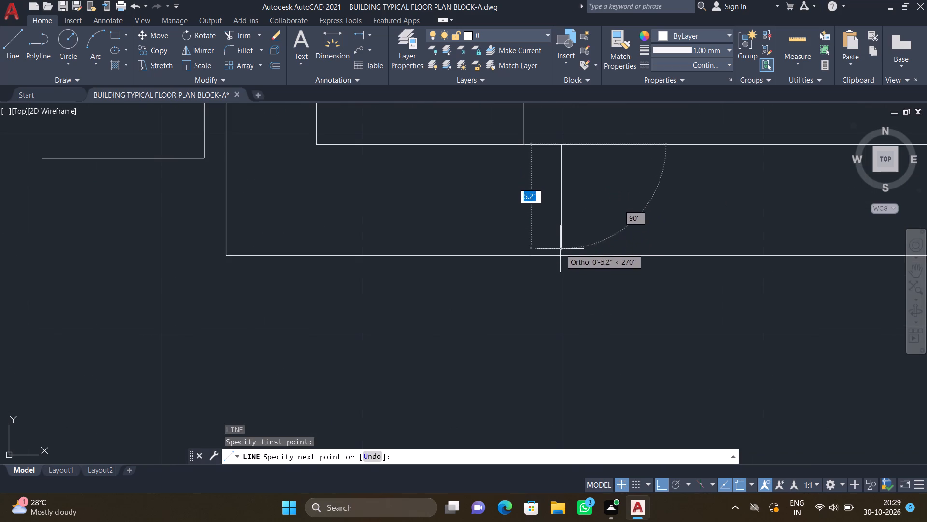
left_click(561, 258)
key("Return")
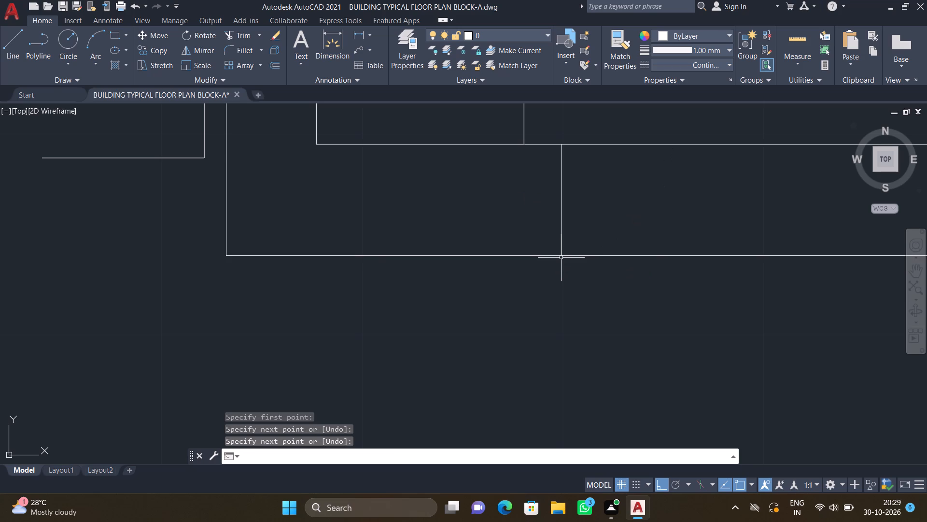
Using linetype ACAD_ISO02W100, draw a horizontal dashed line about 8' long across the kitchen's top opening, along the walls' upper faces.
scroll(541, 265, "down", 4)
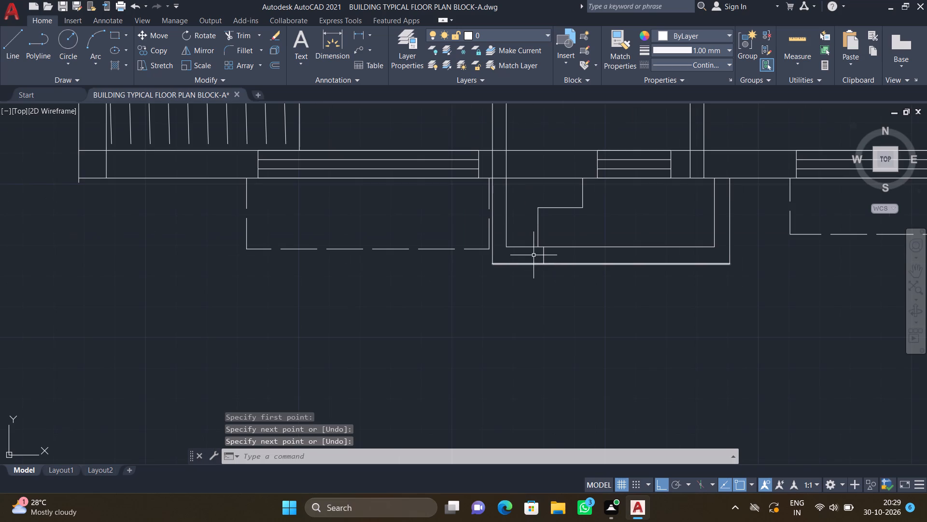
scroll(531, 256, "down", 2)
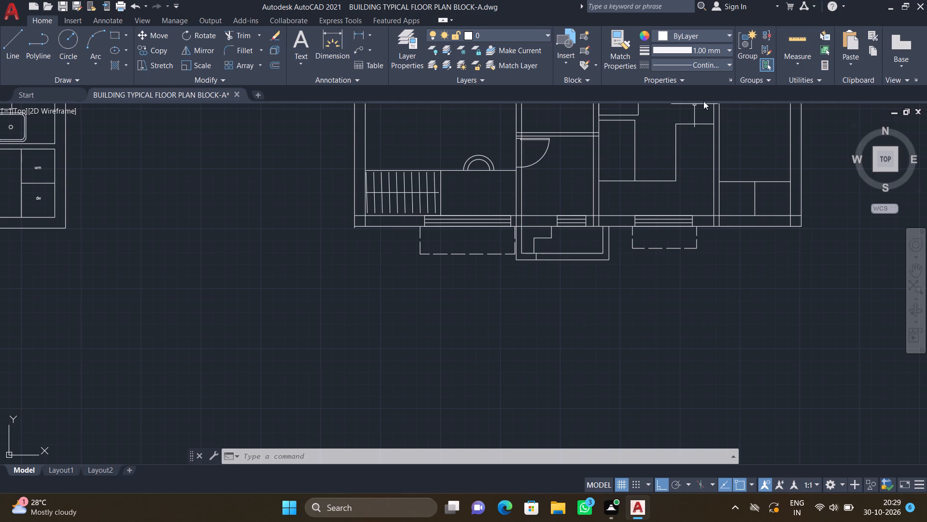
left_click(707, 64)
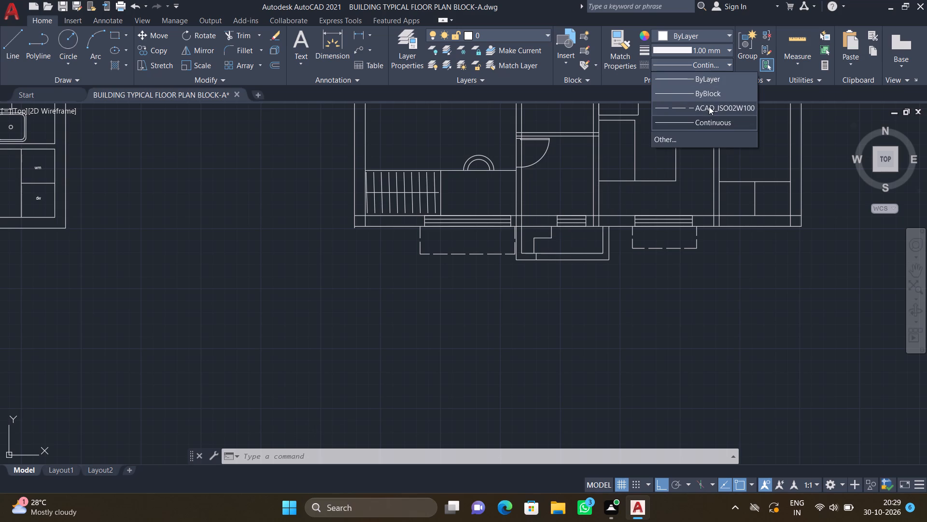
left_click(709, 105)
scroll(526, 239, "up", 2)
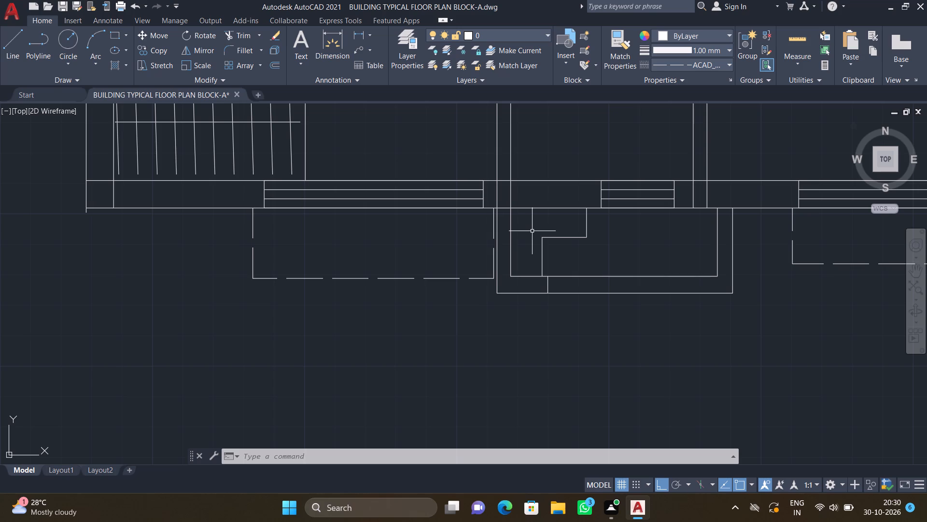
key("F8")
key("l")
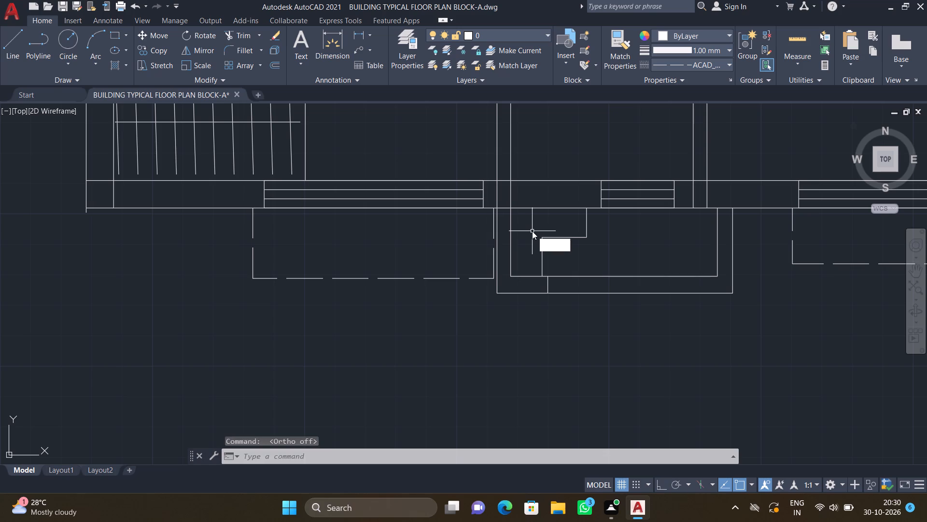
key("Return")
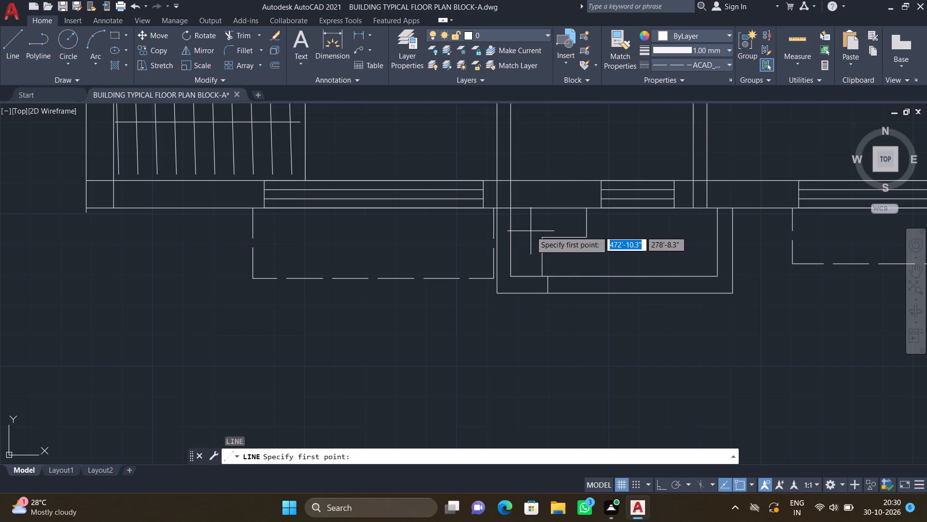
scroll(529, 241, "down", 4)
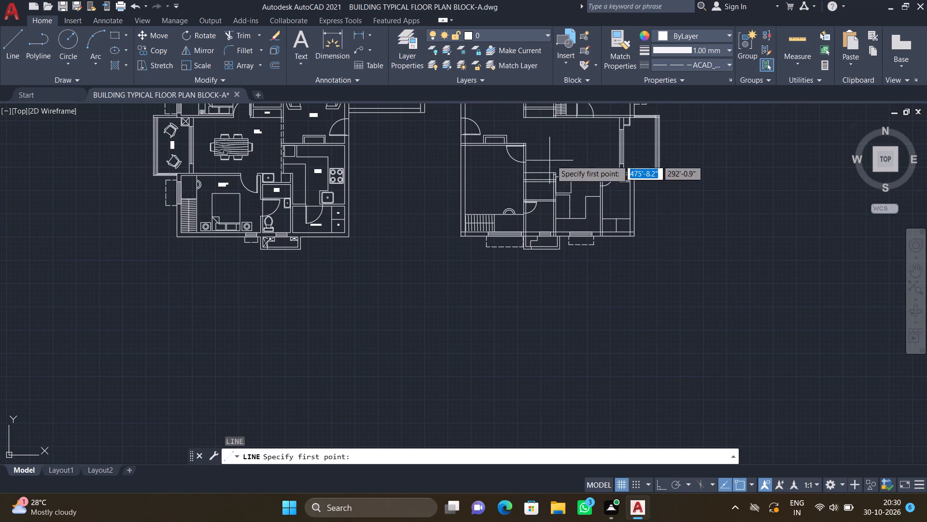
scroll(567, 171, "up", 2)
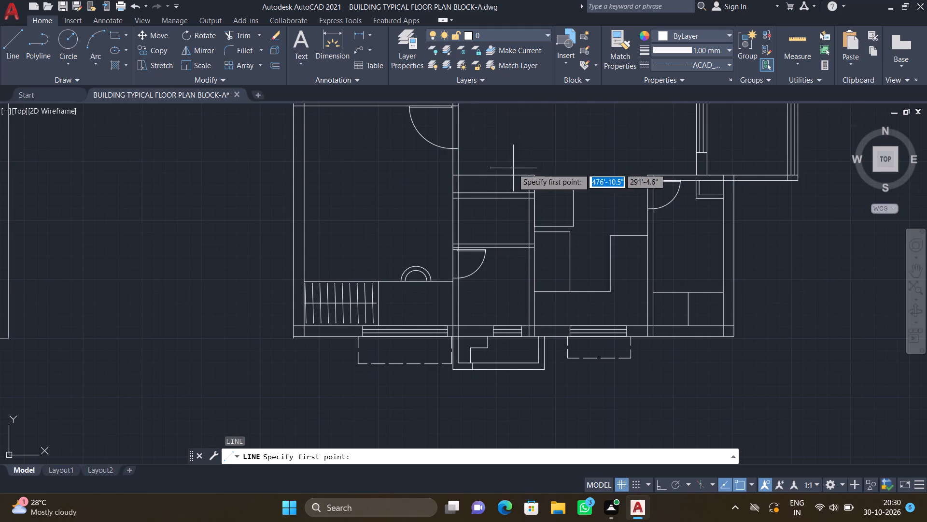
scroll(535, 174, "up", 2)
left_click(531, 177)
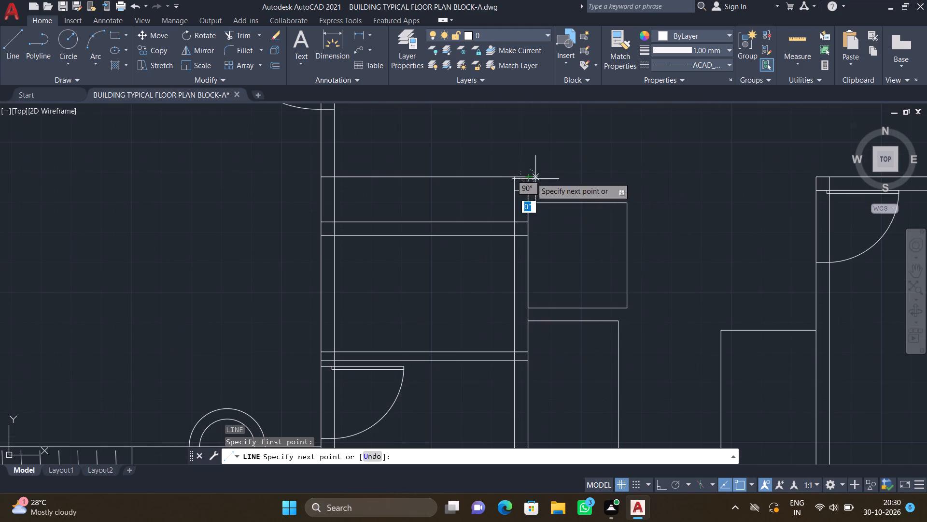
key("F8")
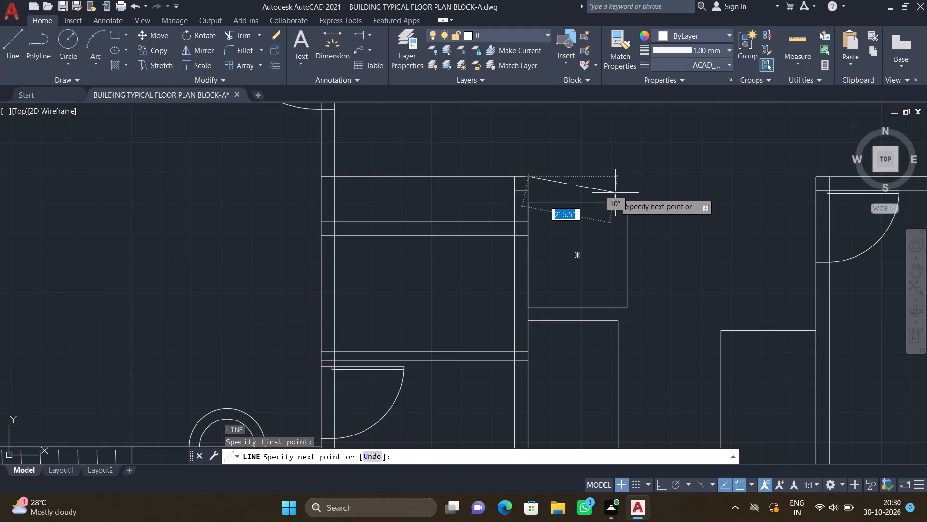
scroll(613, 193, "down", 2)
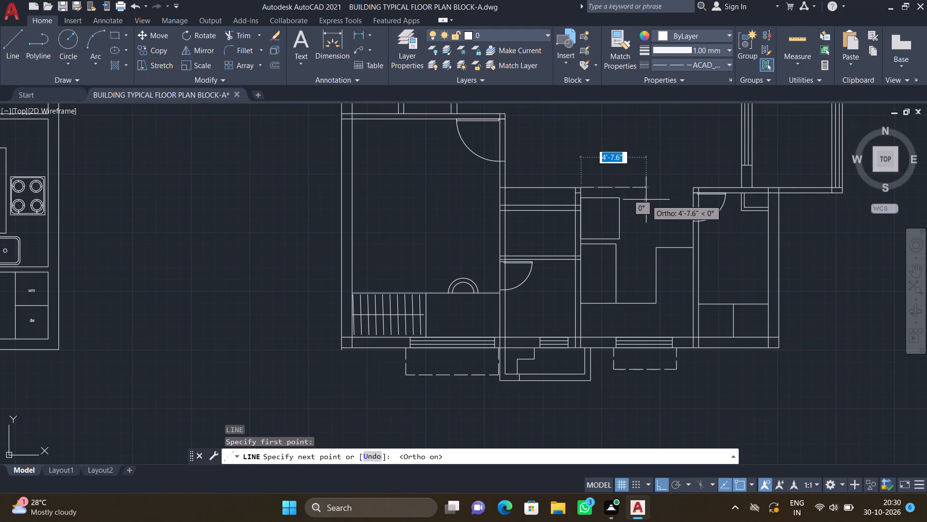
scroll(683, 211, "up", 1)
scroll(698, 170, "up", 3)
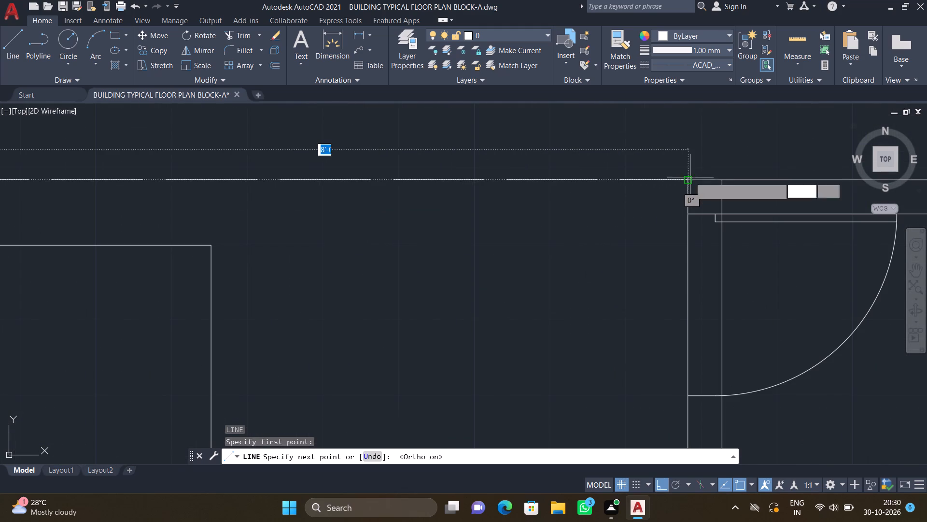
left_click(685, 181)
key("Return")
Draw a second horizontal dashed line about 8' long across the kitchen opening, parallel below the first, along the walls' lower faces.
key("l")
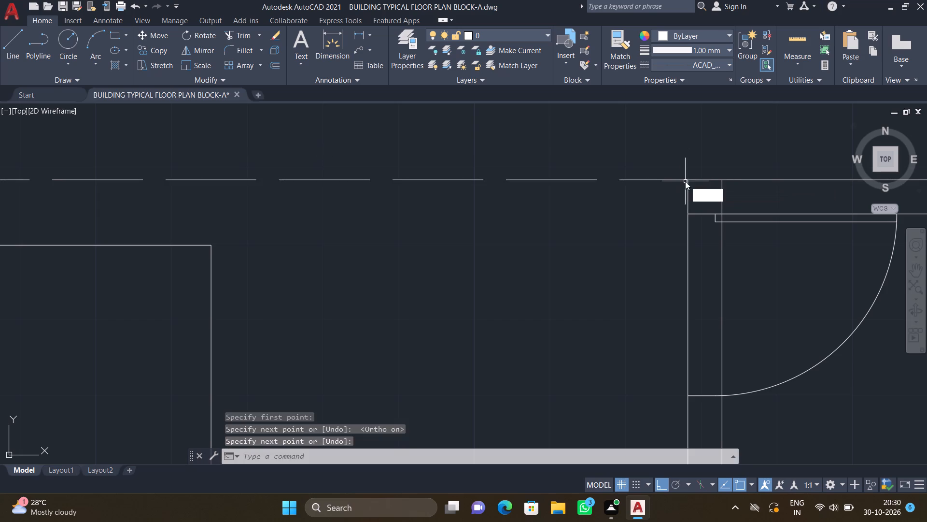
key("Return")
scroll(501, 232, "down", 2)
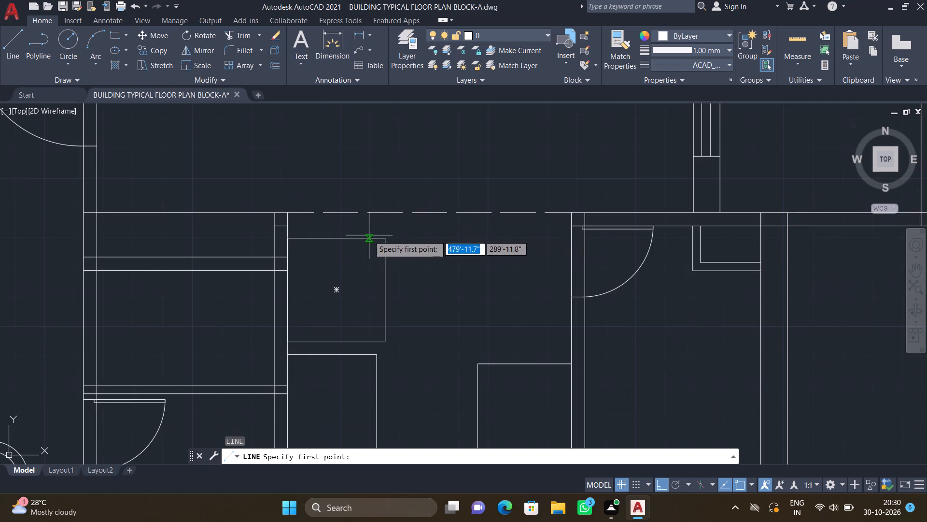
scroll(295, 230, "up", 1)
left_click_drag(281, 223, 301, 236)
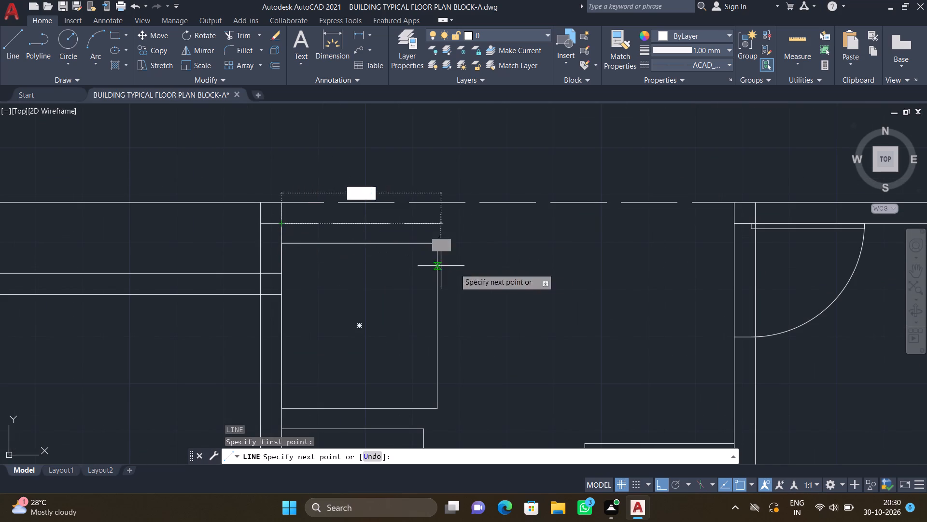
scroll(569, 271, "down", 1)
scroll(653, 230, "up", 3)
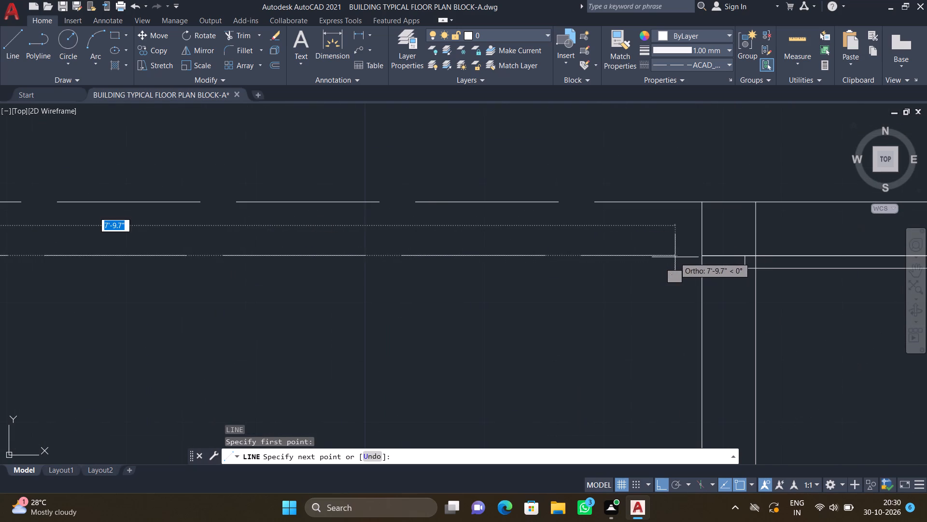
left_click(704, 254)
key("Return")
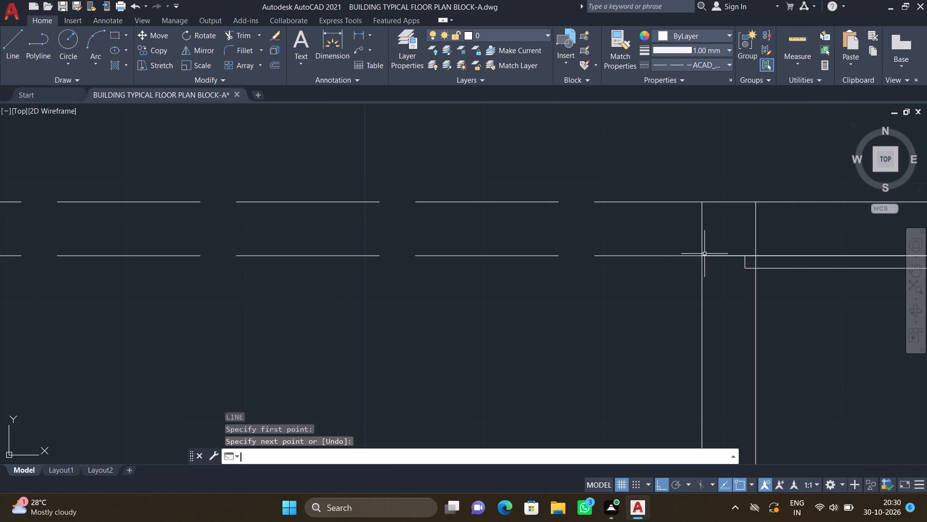
Draw a vertical dashed line about 4'-8" long across the opening east of the entrance room, joining the walls' west faces.
scroll(628, 268, "down", 3)
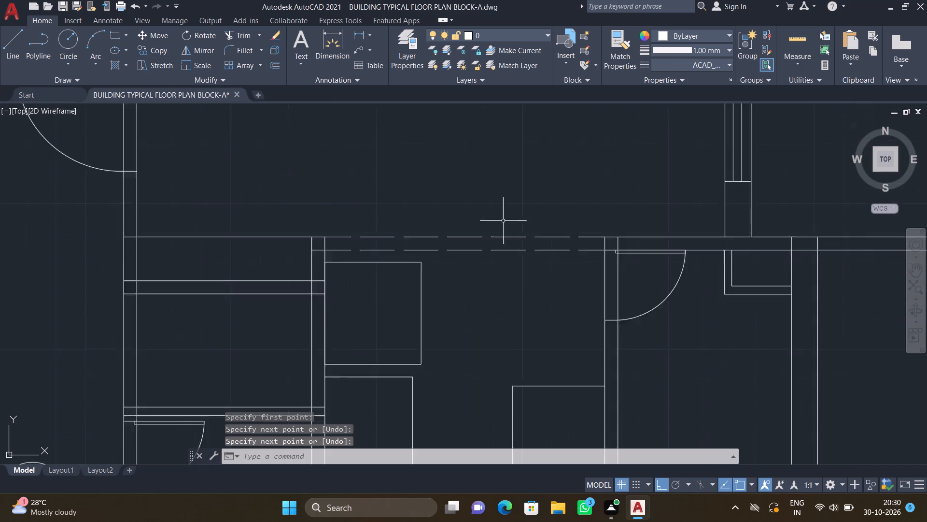
scroll(502, 220, "down", 2)
scroll(432, 190, "down", 3)
scroll(416, 162, "up", 3)
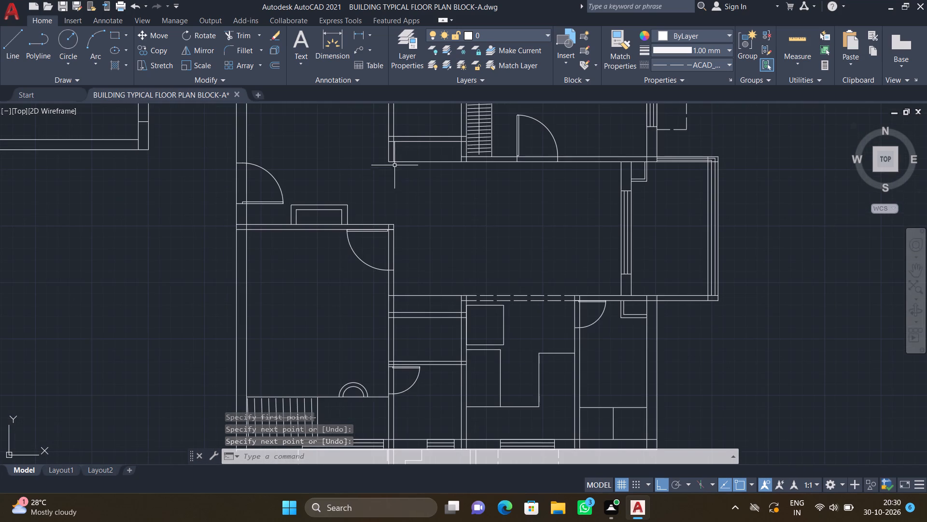
scroll(394, 168, "up", 2)
key("l")
key("Return")
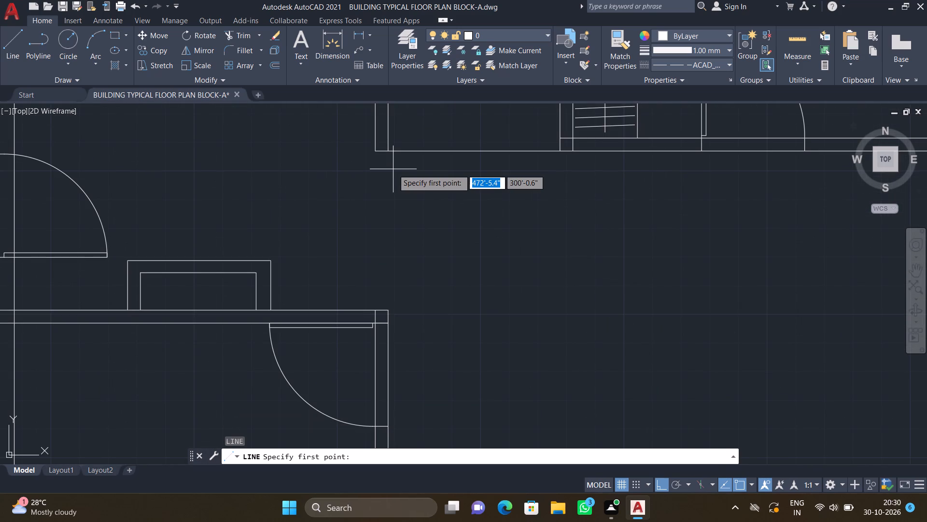
scroll(373, 155, "up", 1)
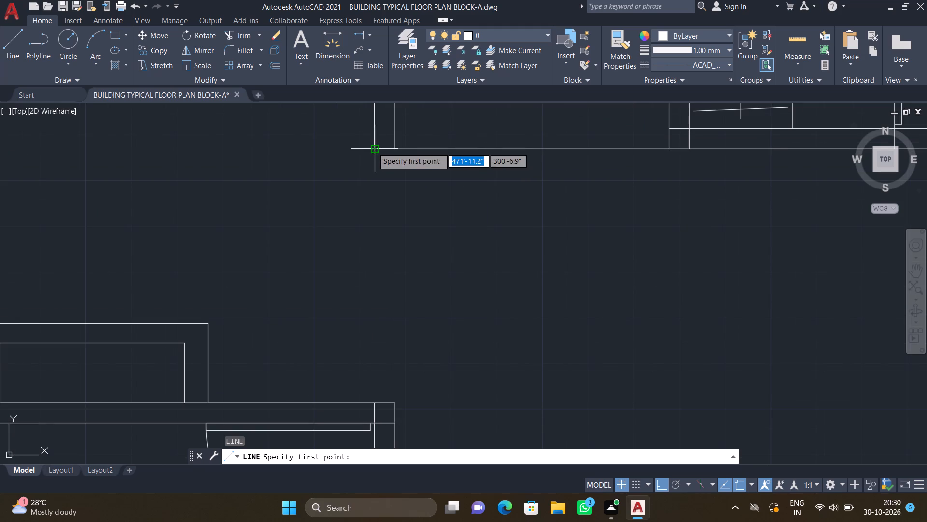
left_click_drag(373, 147, 373, 154)
scroll(365, 285, "down", 1)
scroll(360, 342, "up", 2)
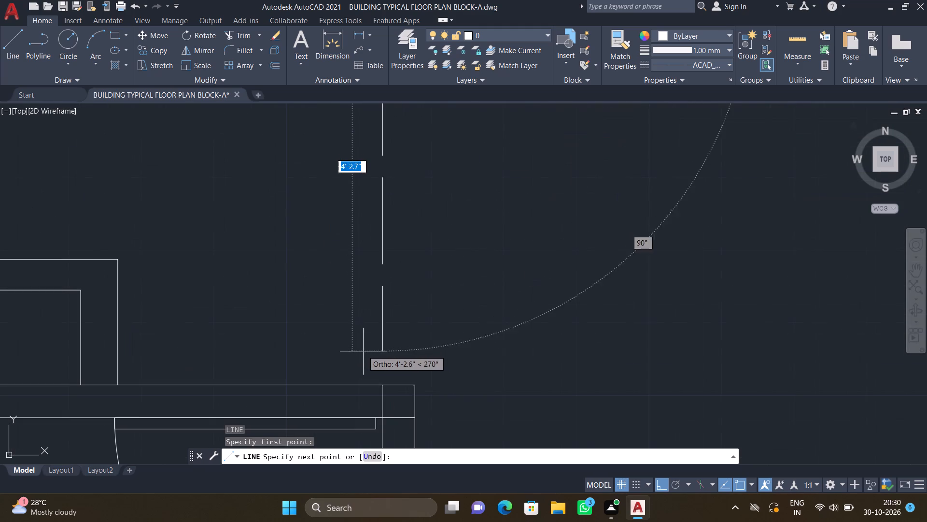
left_click(382, 385)
key("Return")
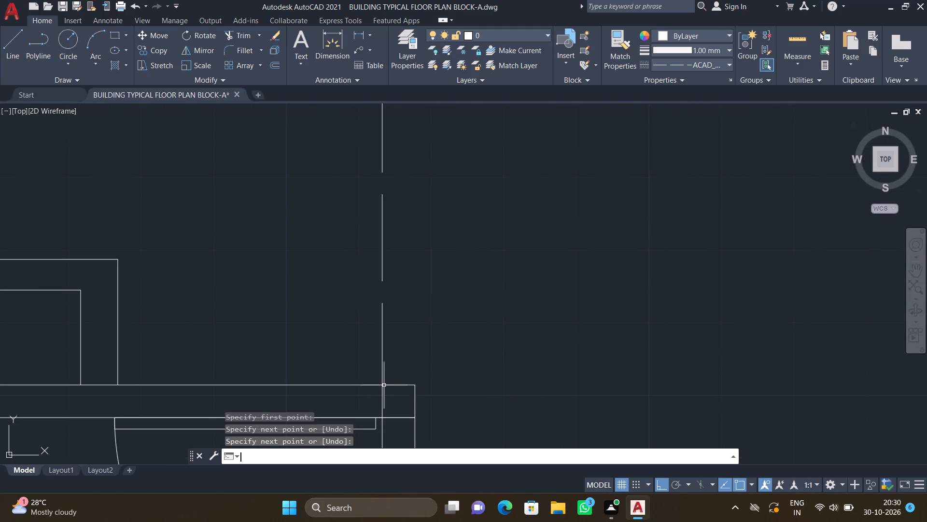
Draw a second vertical dashed line about 4'-8" long across the same opening, parallel to the first, along the walls' east faces.
key("l")
key("Return")
scroll(384, 387, "down", 3)
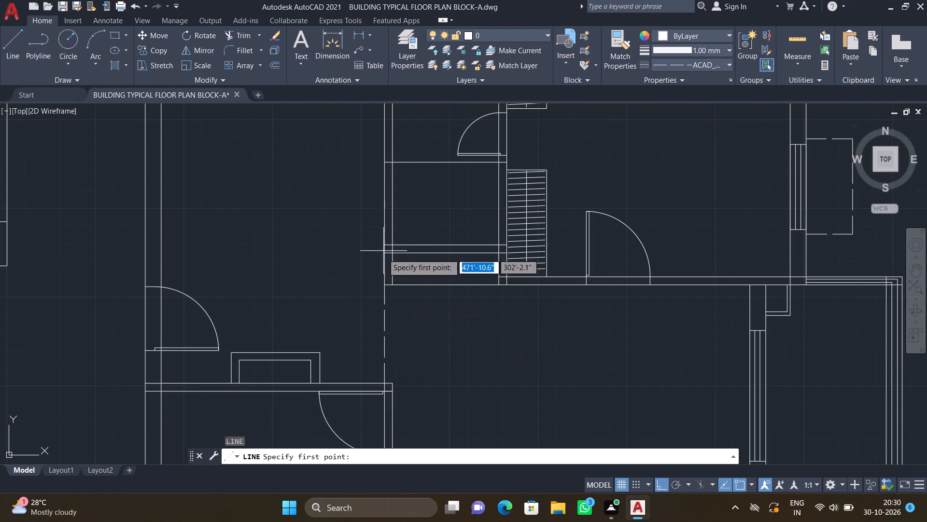
scroll(394, 294, "up", 2)
left_click(384, 271)
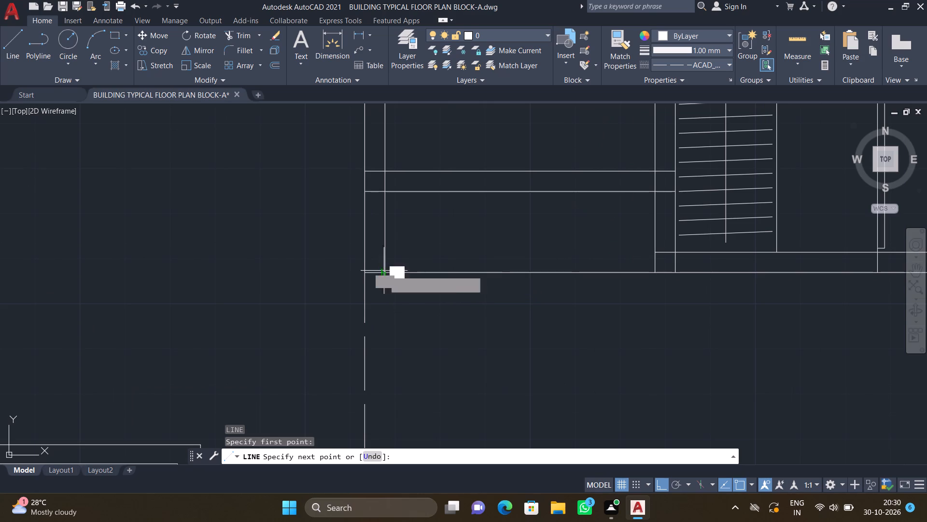
scroll(381, 350, "down", 2)
scroll(383, 422, "up", 4)
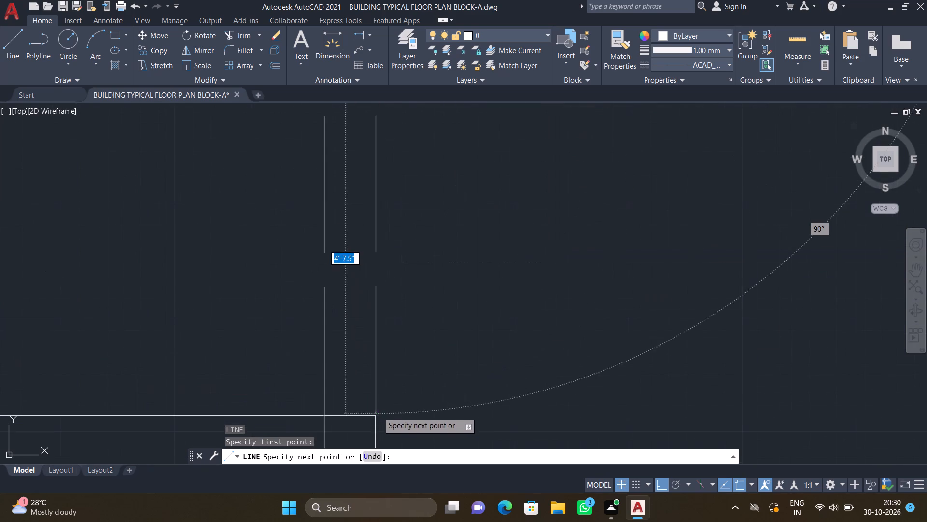
left_click(374, 416)
key("Return")
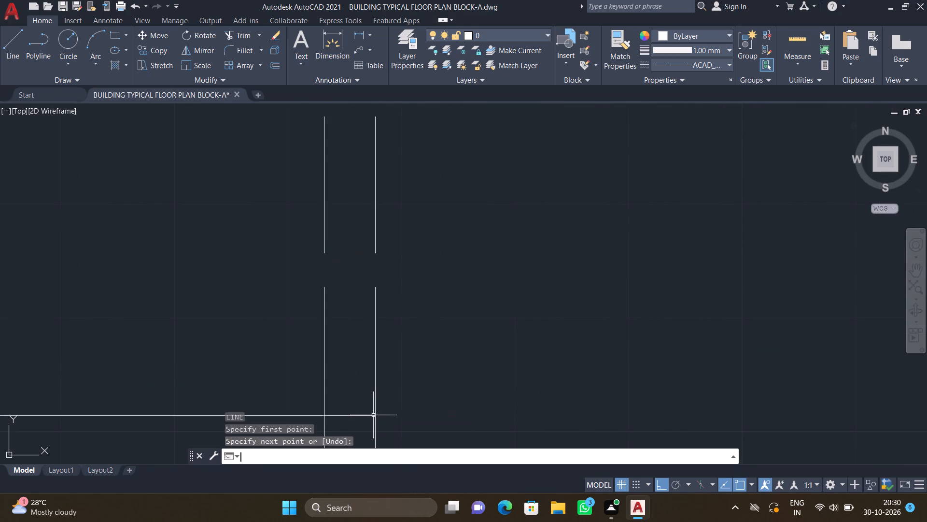
With Ortho off, draw a dashed diagonal in the small window's projection from the stepped line's base to the inner north-west corner.
scroll(367, 415, "down", 3)
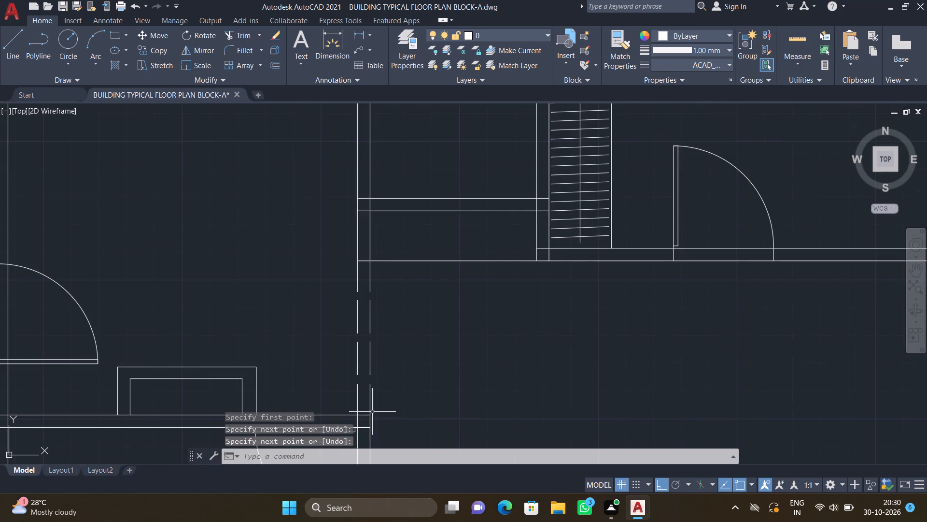
scroll(374, 410, "down", 3)
scroll(432, 298, "down", 2)
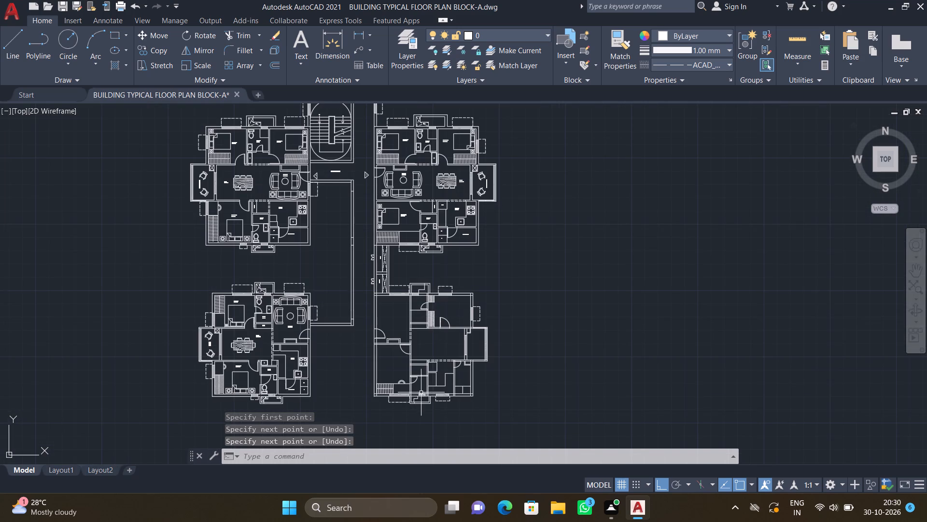
scroll(419, 405, "up", 2)
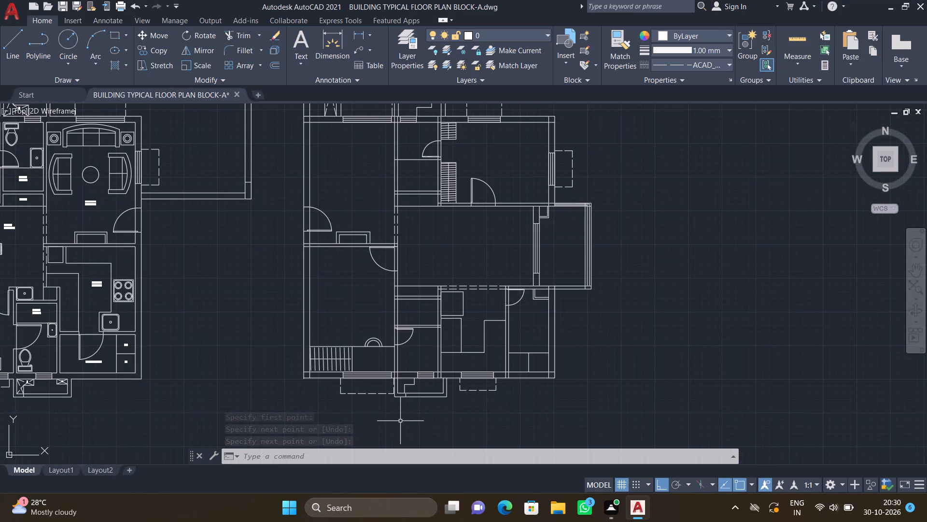
scroll(400, 421, "up", 2)
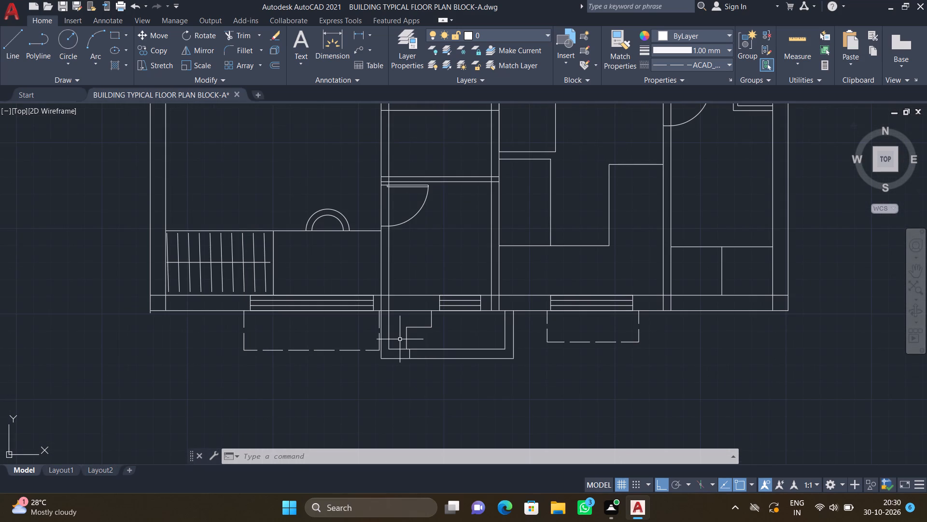
scroll(398, 333, "up", 1)
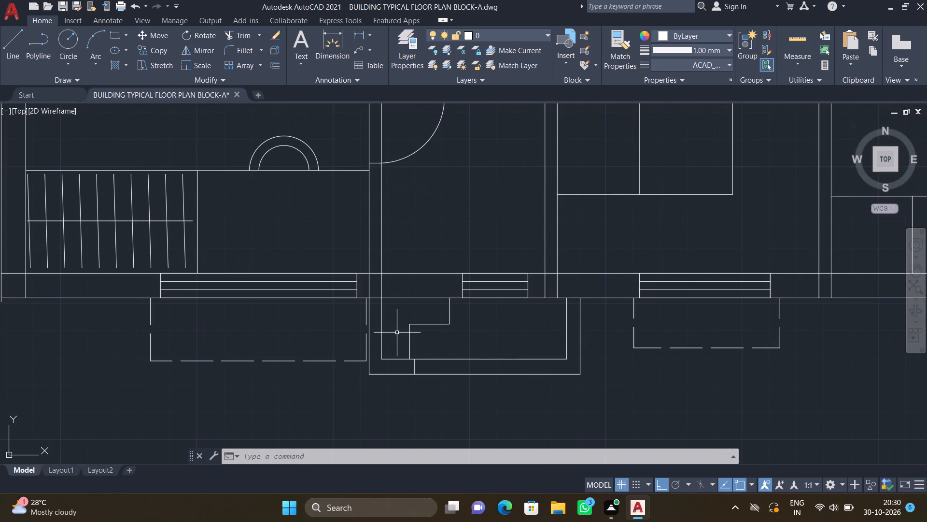
key("F8")
key("l")
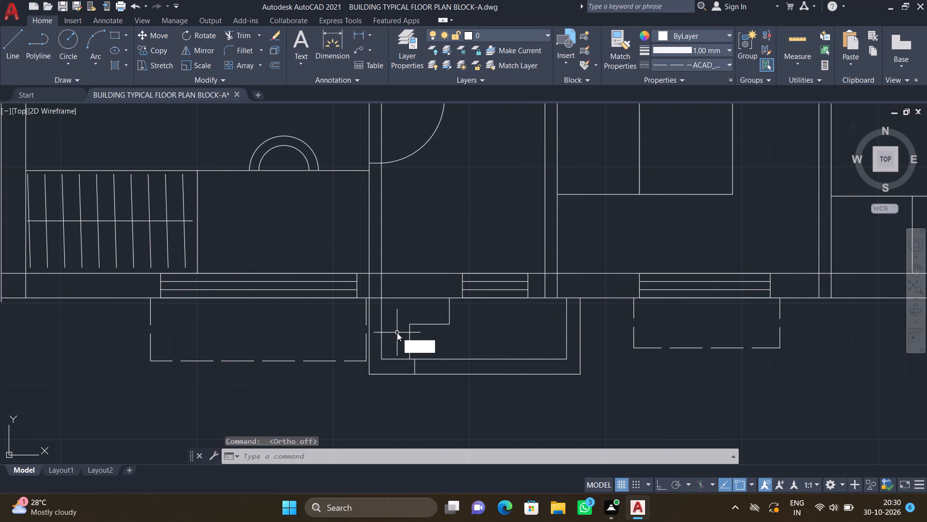
key("Return")
scroll(404, 359, "up", 3)
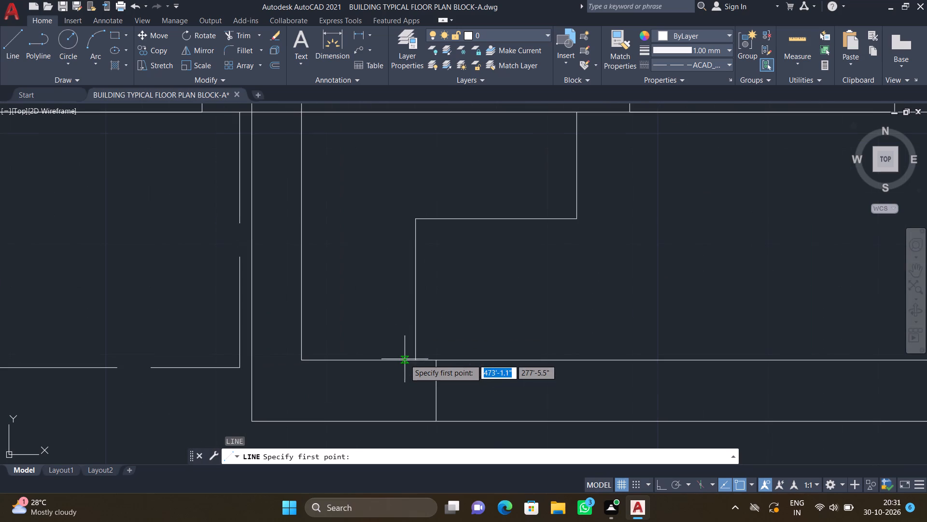
left_click(418, 360)
scroll(341, 260, "down", 2)
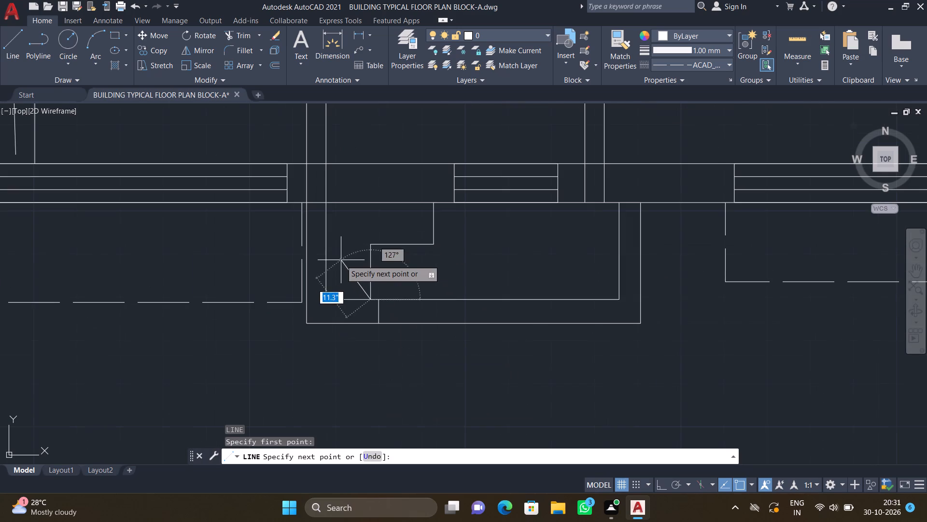
scroll(332, 217, "up", 2)
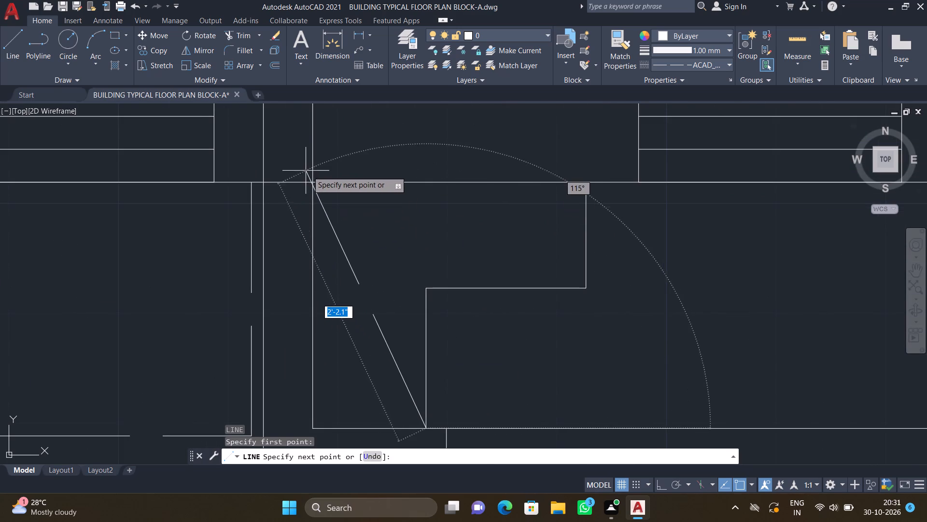
left_click(314, 185)
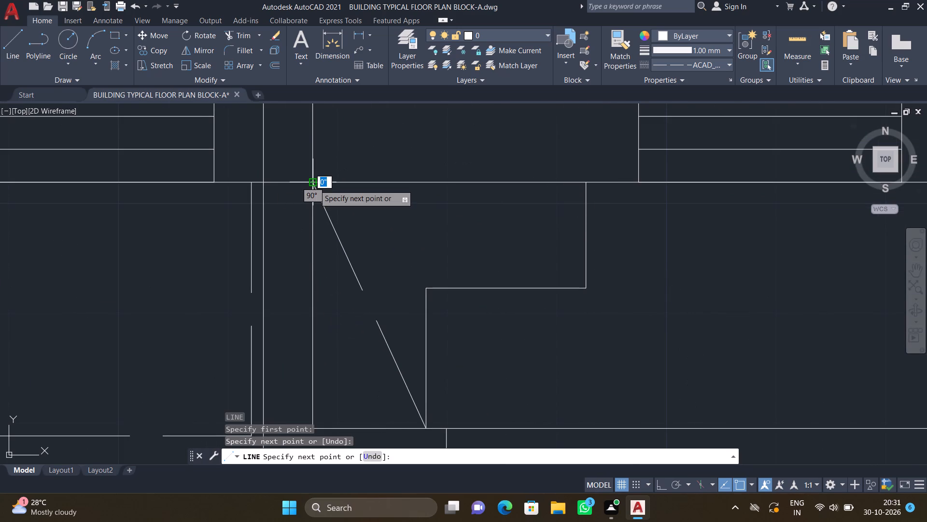
key("Return")
Draw a crossing dashed diagonal about 1'-4" long from the projection's inner south-west corner to the stepped line's inner bend.
key("l")
key("Return")
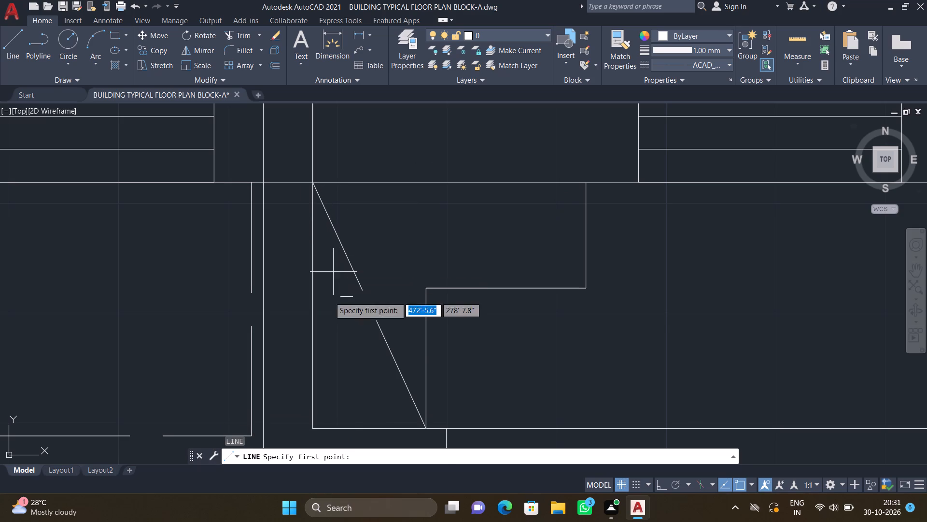
left_click(313, 426)
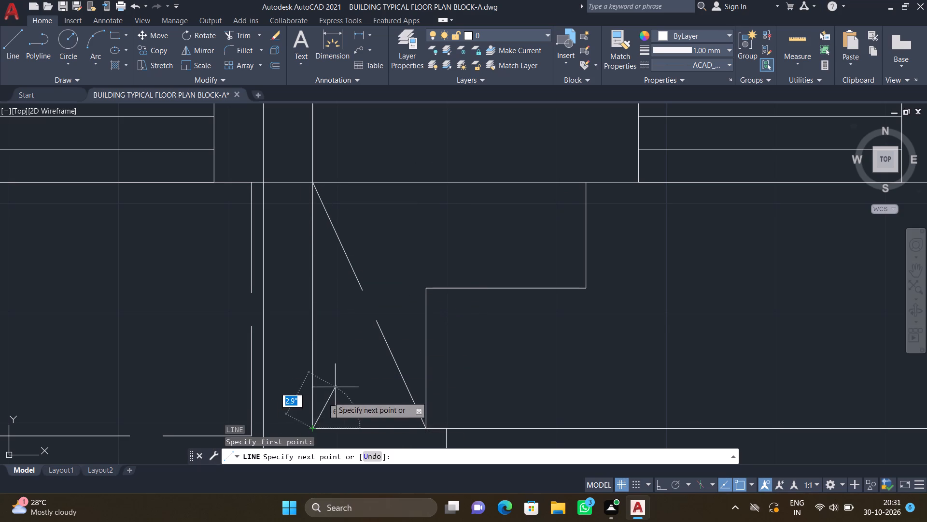
scroll(418, 300, "up", 1)
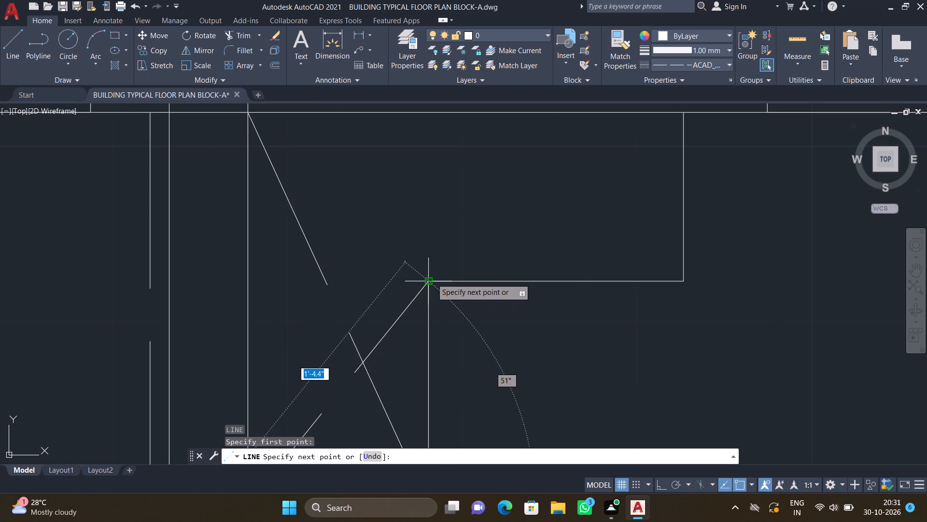
left_click(432, 278)
key("Return")
Draw a dashed diagonal from the stepped line's inner bend to its upper end at the wall.
scroll(456, 313, "down", 2)
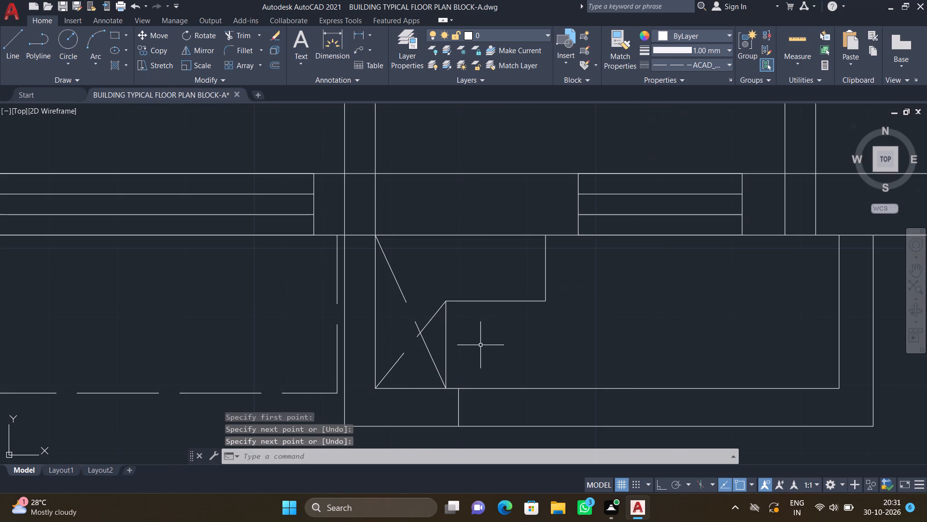
key("l")
key("Return")
scroll(443, 301, "up", 1)
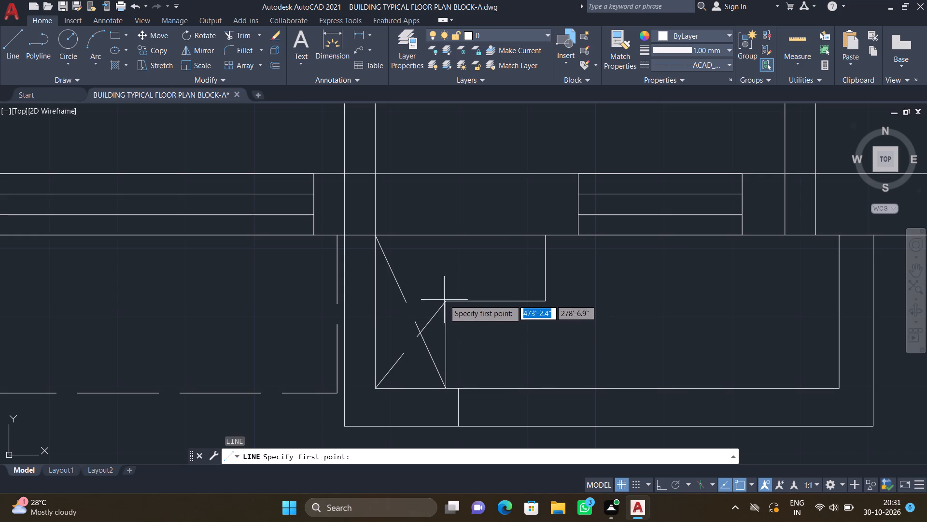
left_click(442, 303)
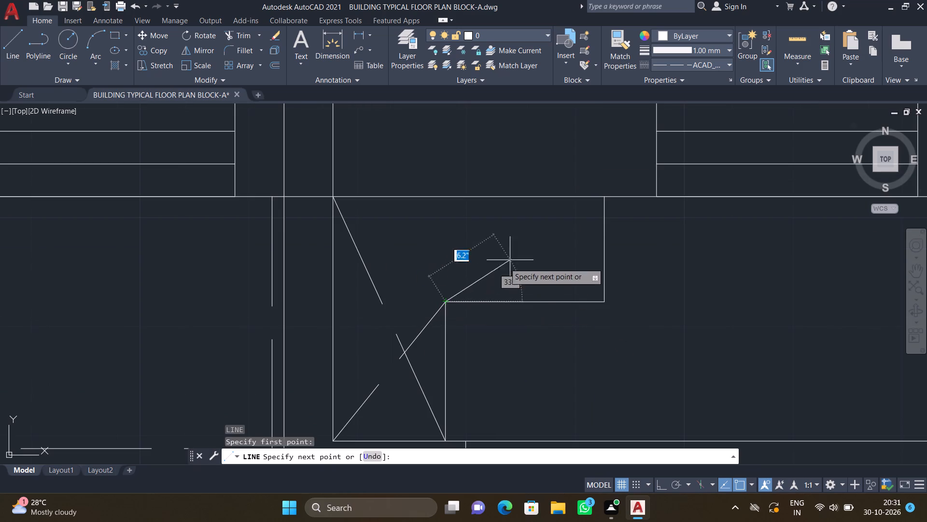
scroll(583, 202, "up", 2)
left_click(636, 188)
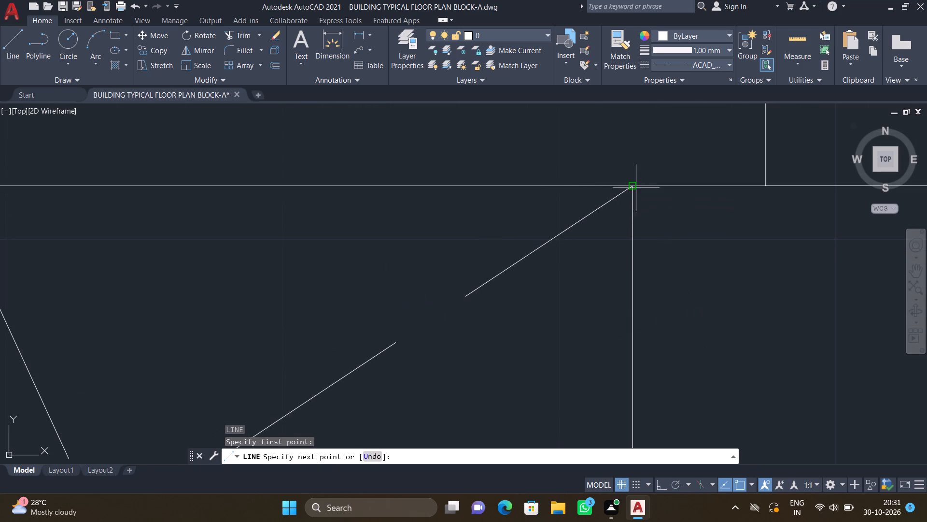
key("Return")
Draw a crossing dashed diagonal about 2'-3" long from the stepped line's outer east corner to the projection's inner north-west corner.
scroll(635, 210, "down", 4)
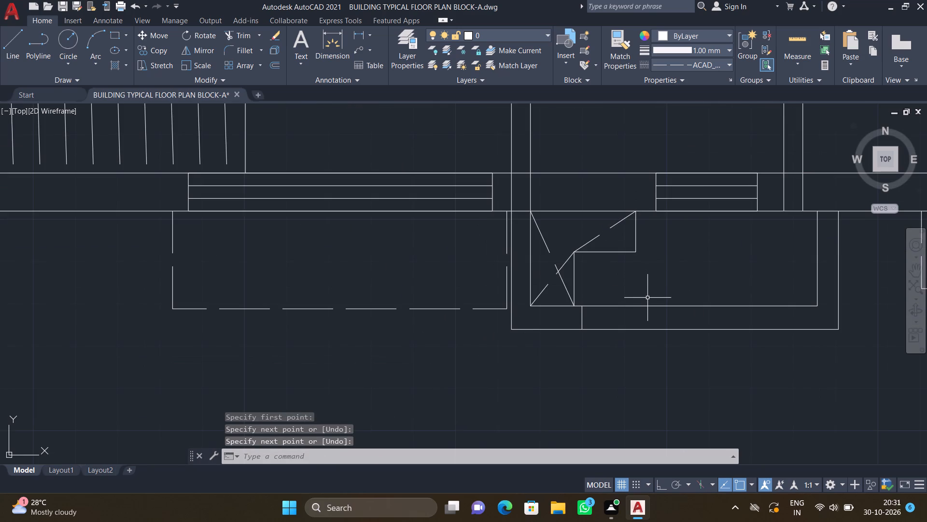
key("l")
key("Return")
scroll(635, 256, "up", 2)
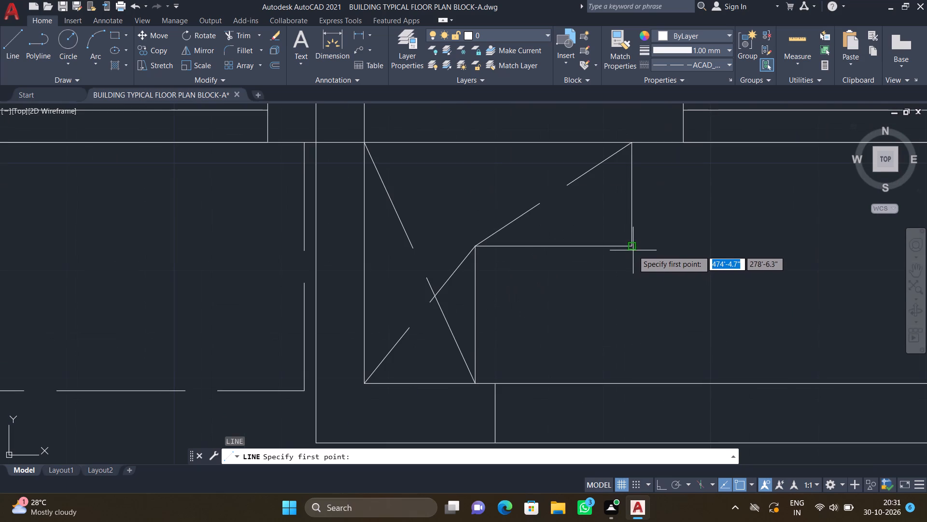
left_click(631, 246)
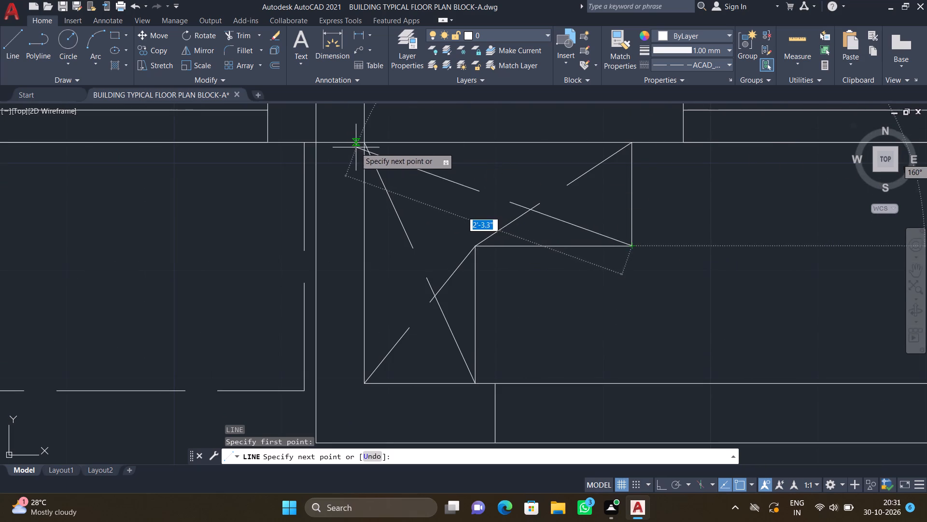
scroll(361, 147, "up", 3)
left_click(352, 134)
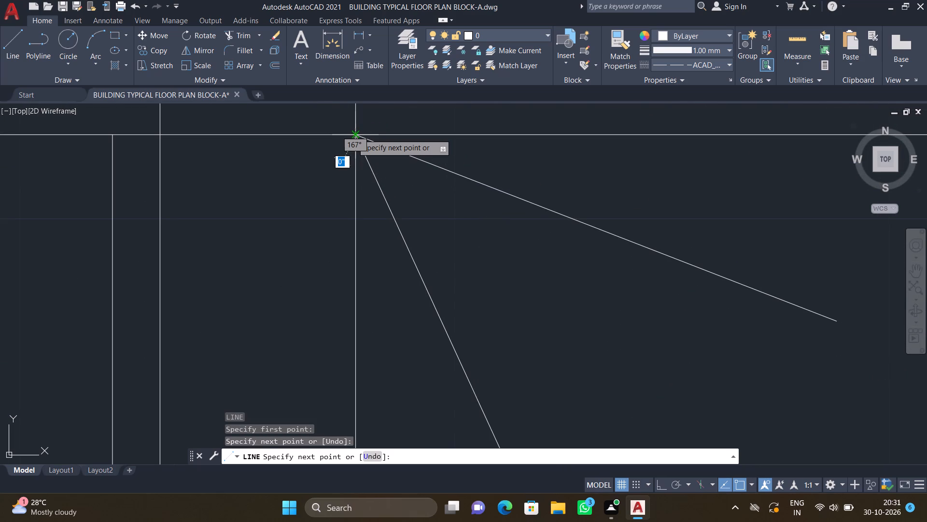
key("Return")
Draw a dashed diagonal about 1'-7" long across the small duct in the east balcony, from its inner north-west to south-east corner.
scroll(382, 149, "down", 5)
scroll(418, 184, "down", 5)
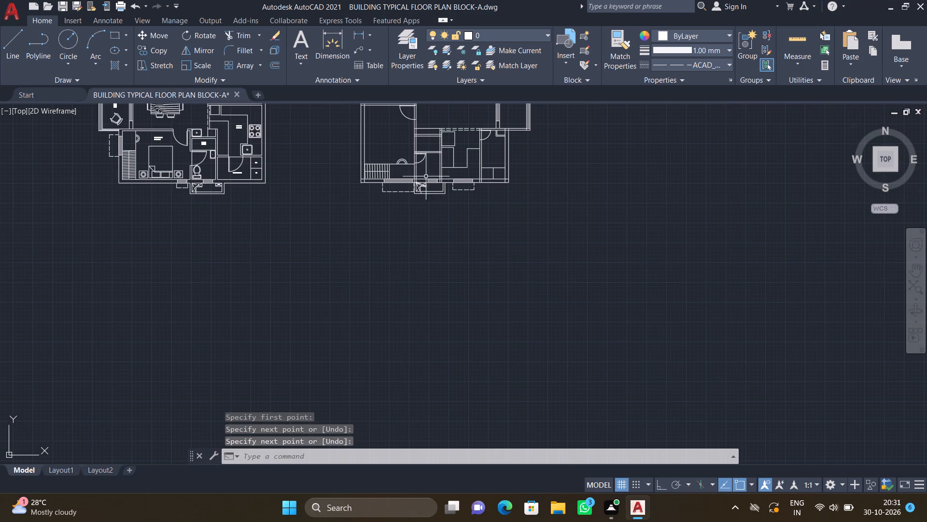
scroll(432, 179, "down", 2)
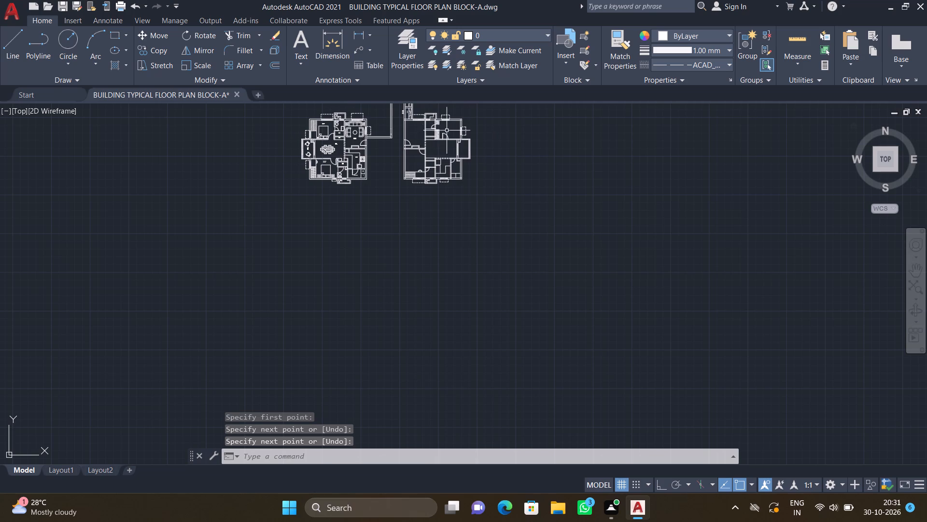
scroll(450, 139, "up", 6)
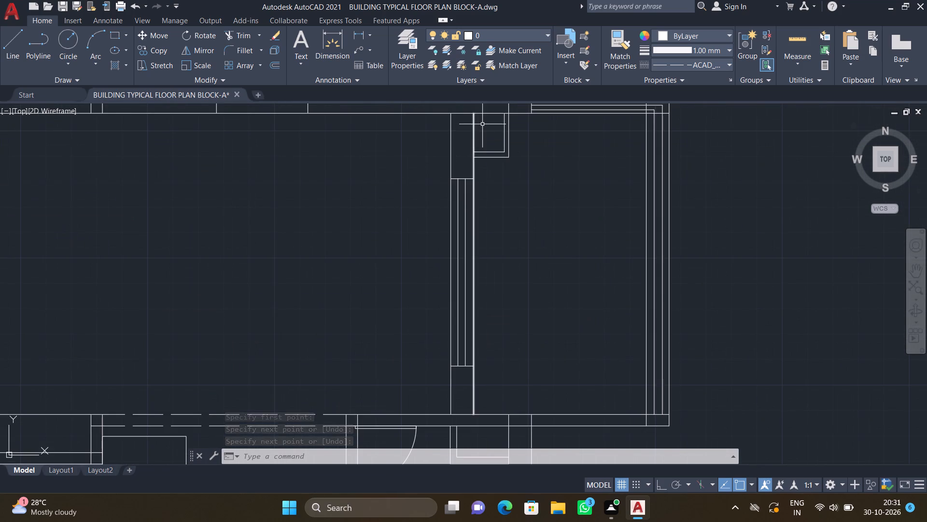
scroll(482, 124, "up", 1)
key("l")
key("Return")
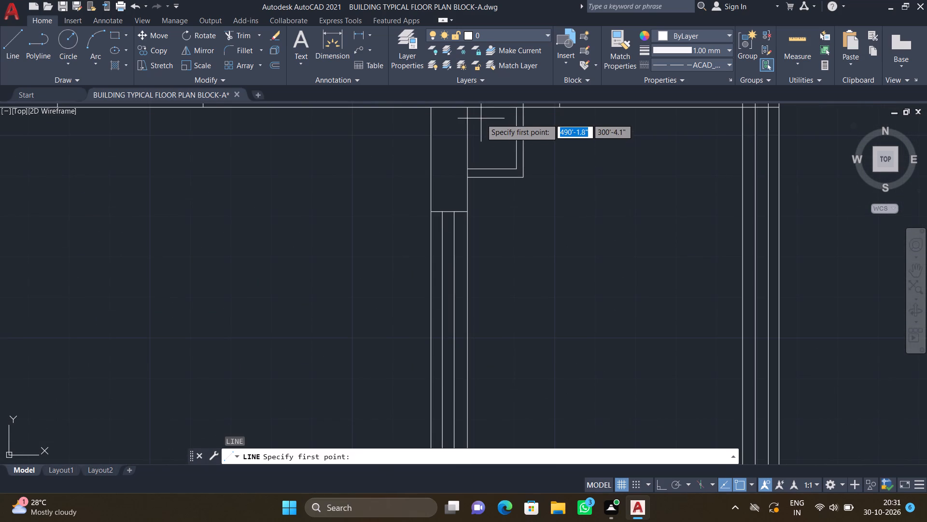
scroll(481, 118, "down", 1)
scroll(472, 113, "up", 2)
left_click_drag(469, 110, 471, 116)
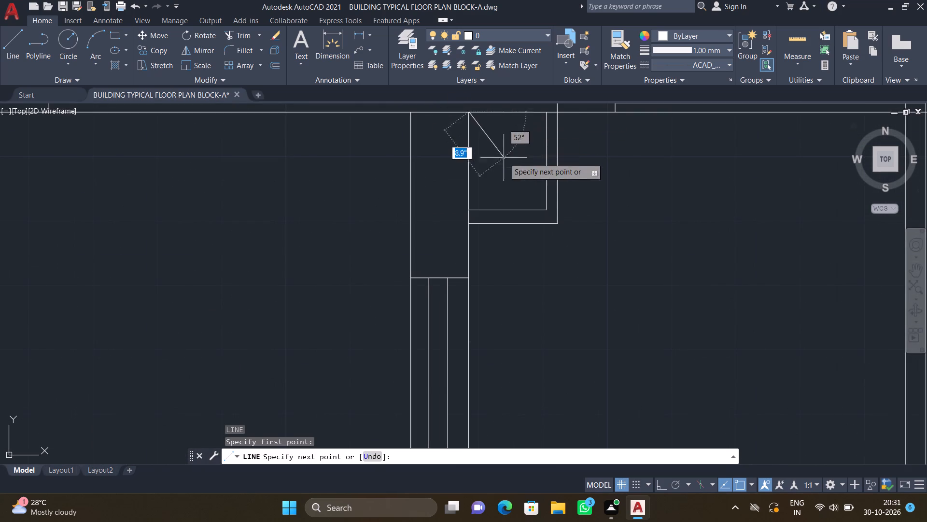
scroll(537, 196, "up", 1)
left_click(546, 217)
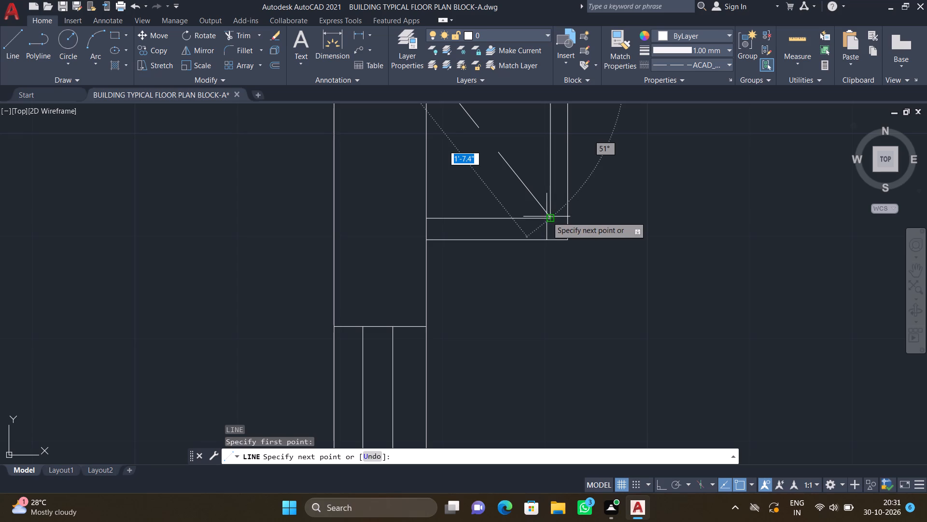
key("Return")
Draw the crossing dashed diagonal about 1'-7" long from the balcony duct's inner south-west corner to its inner north-east corner.
scroll(478, 201, "down", 2)
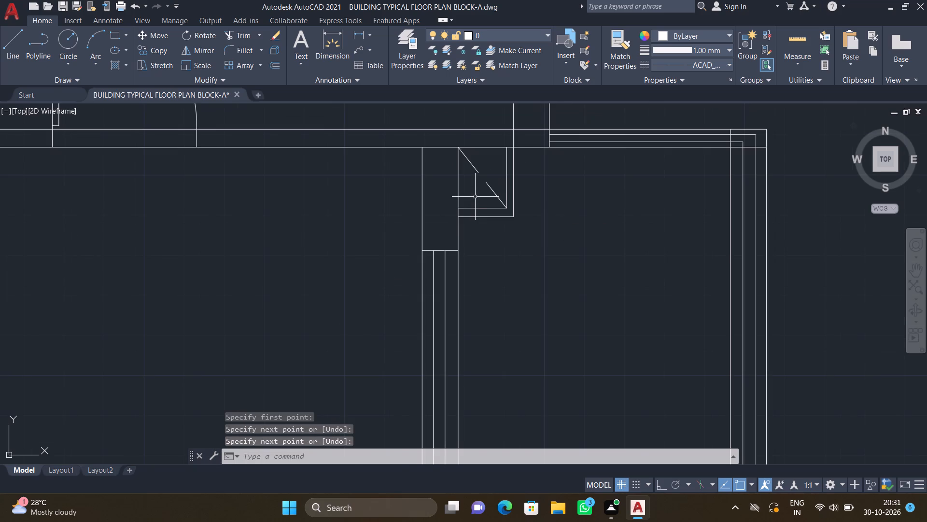
key("l")
key("Return")
scroll(457, 211, "up", 1)
left_click(458, 208)
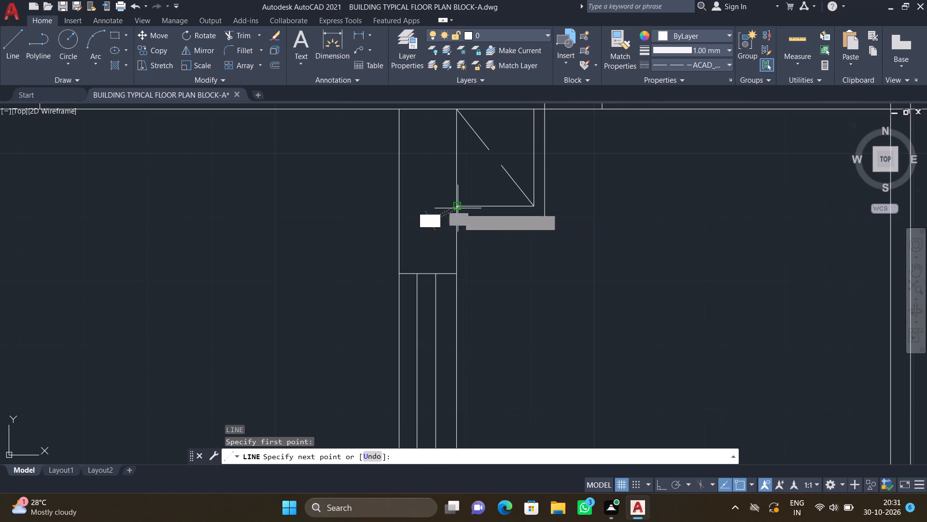
scroll(477, 124, "down", 1)
scroll(500, 121, "up", 1)
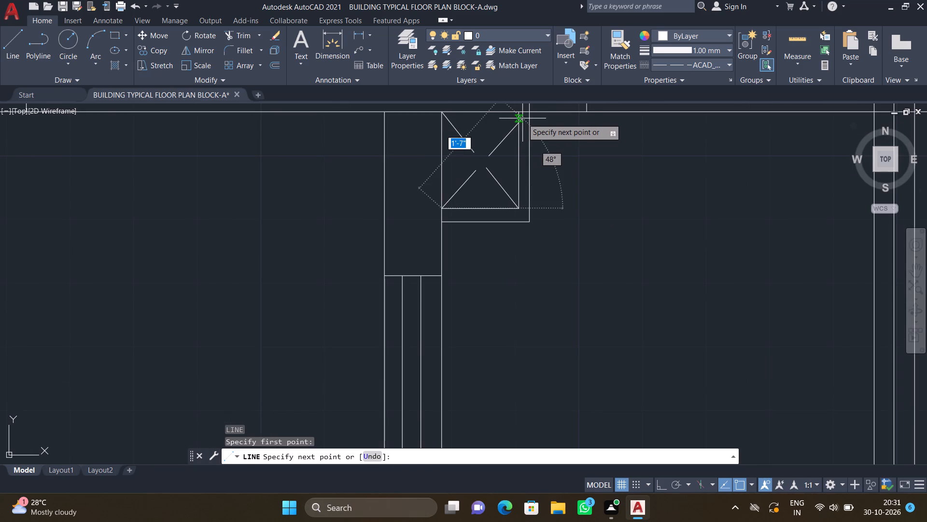
scroll(517, 119, "up", 2)
scroll(516, 117, "down", 3)
scroll(516, 116, "up", 3)
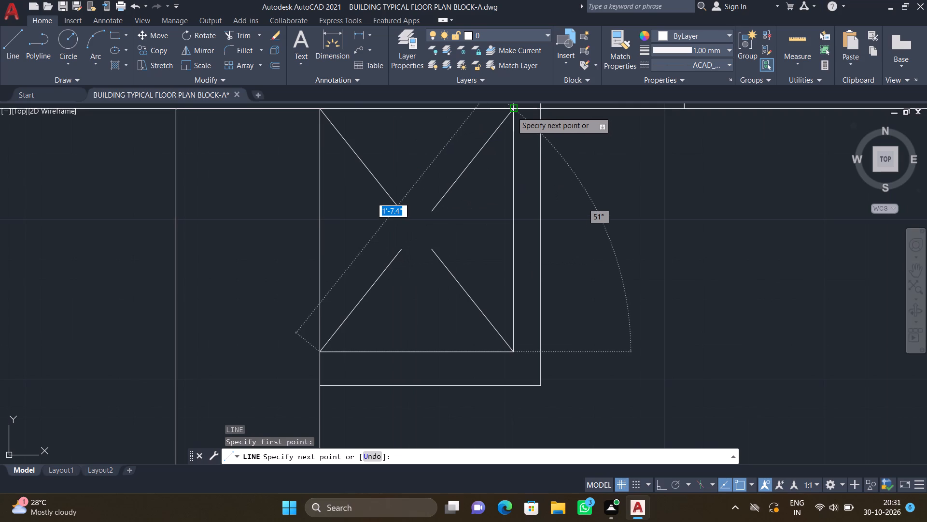
left_click(512, 110)
key("Return")
In the north window projection, draw a dashed diagonal about 3'-2" long from the stepped line's outer west corner to the inner south-east corner.
scroll(428, 175, "down", 6)
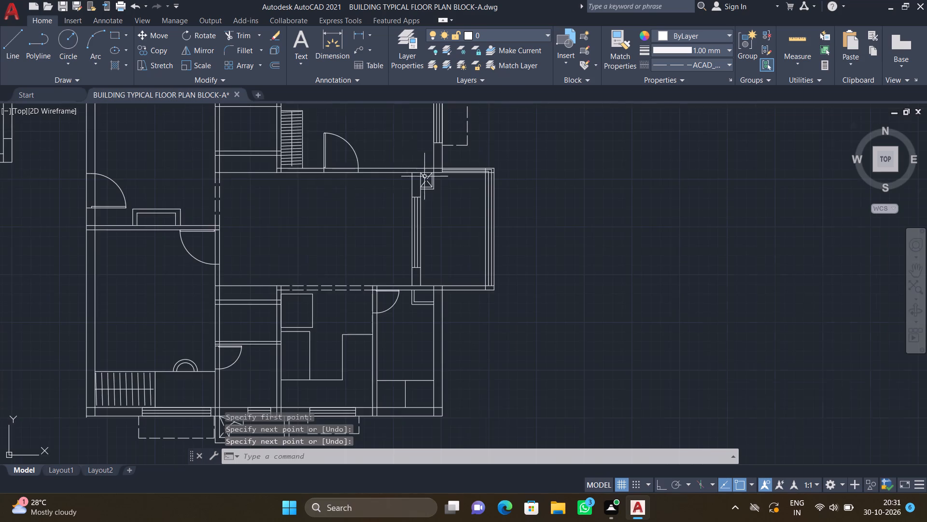
scroll(378, 169, "down", 3)
scroll(341, 128, "up", 3)
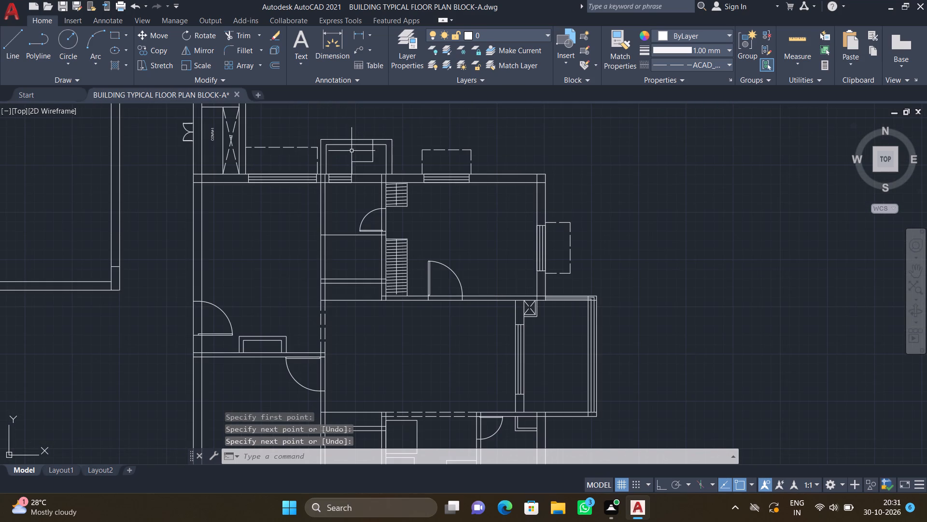
scroll(354, 153, "up", 2)
key("l")
key("Return")
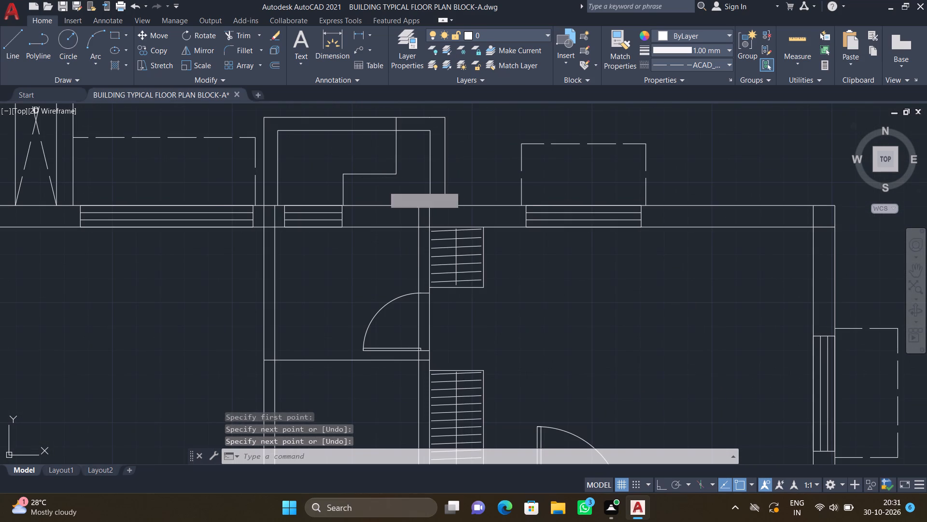
scroll(379, 200, "up", 1)
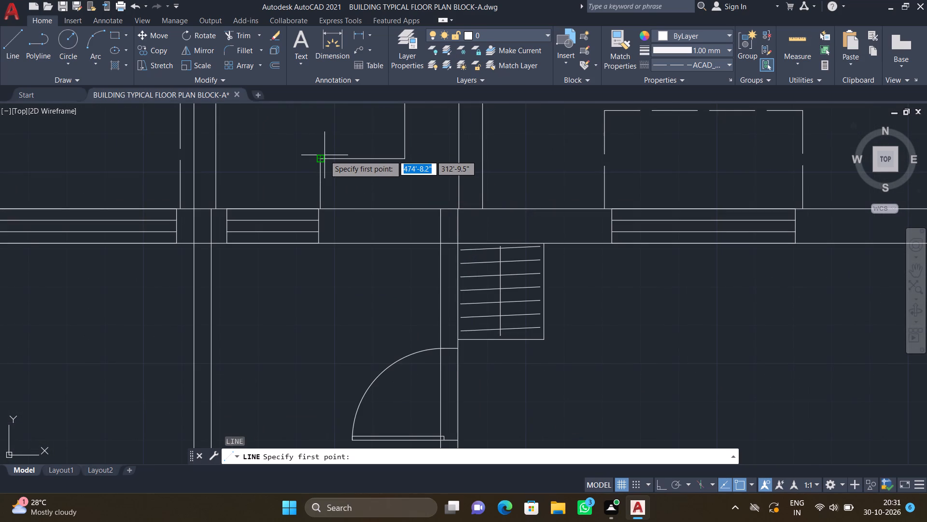
left_click(320, 156)
scroll(460, 203, "up", 1)
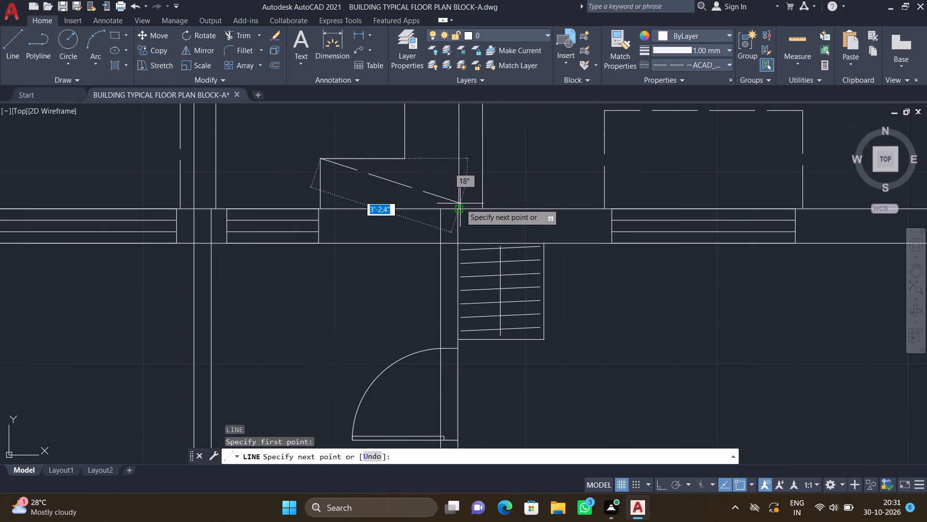
scroll(460, 203, "up", 1)
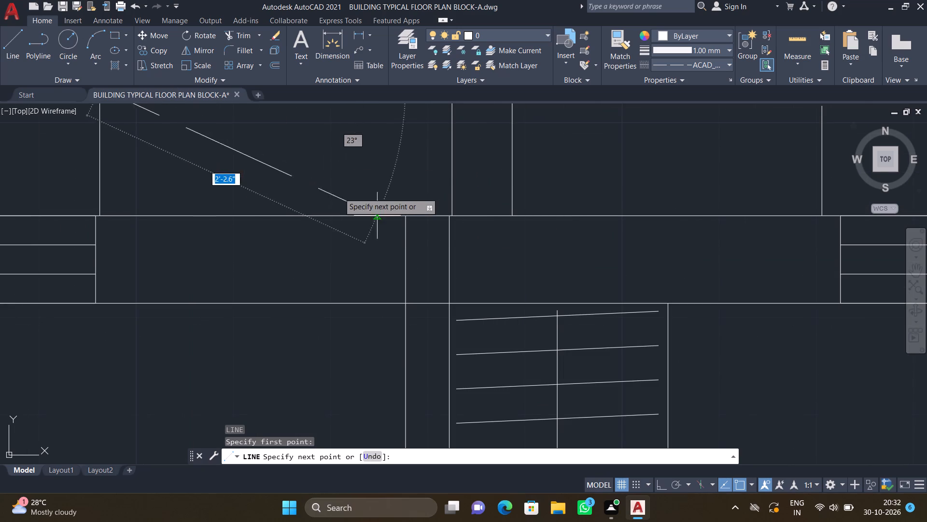
left_click(453, 212)
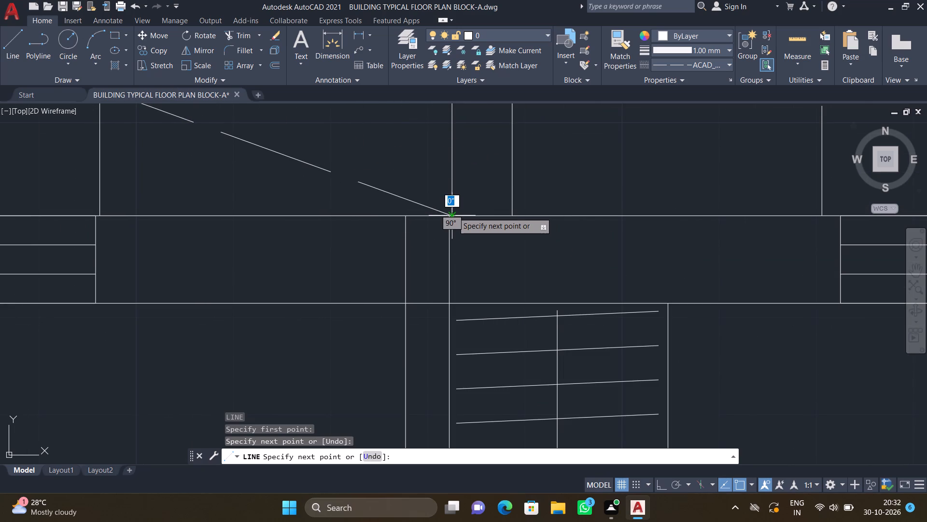
key("Return")
Draw a crossing dashed diagonal about 2'-2" long from the stepped line's base at the wall to its inner bend.
scroll(315, 192, "down", 3)
type("KL")
key("Return")
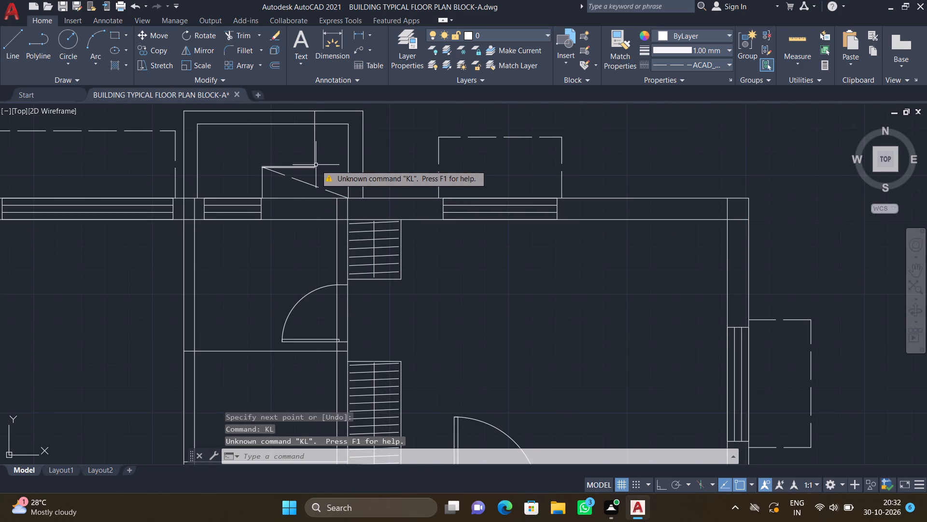
key("Escape")
key("l")
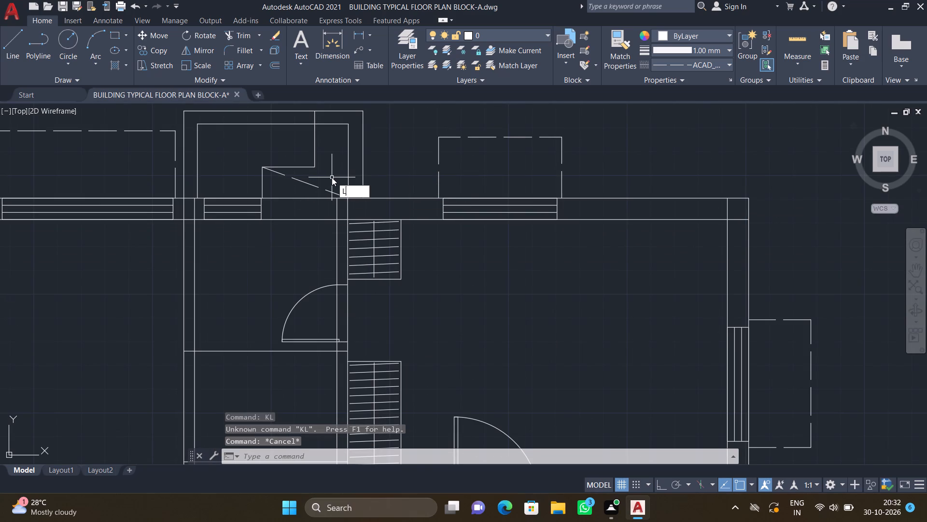
key("Return")
scroll(318, 143, "up", 1)
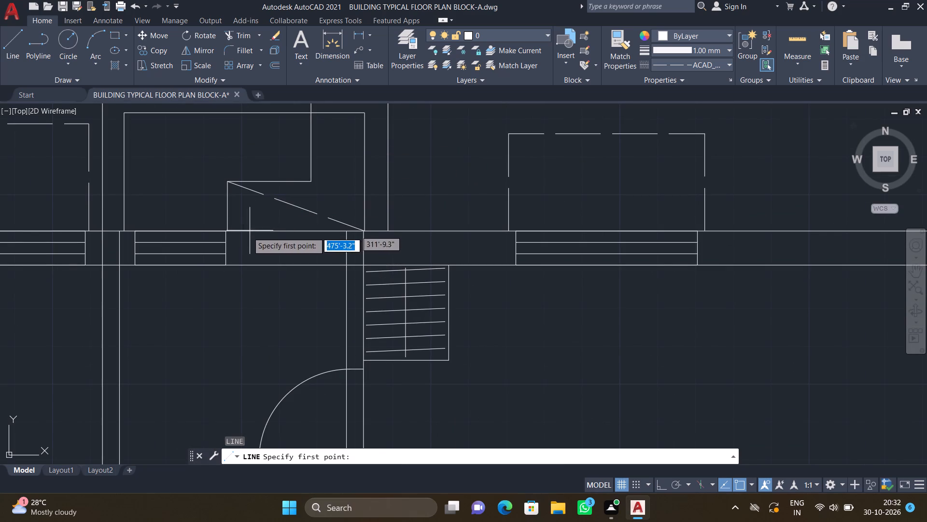
left_click(230, 229)
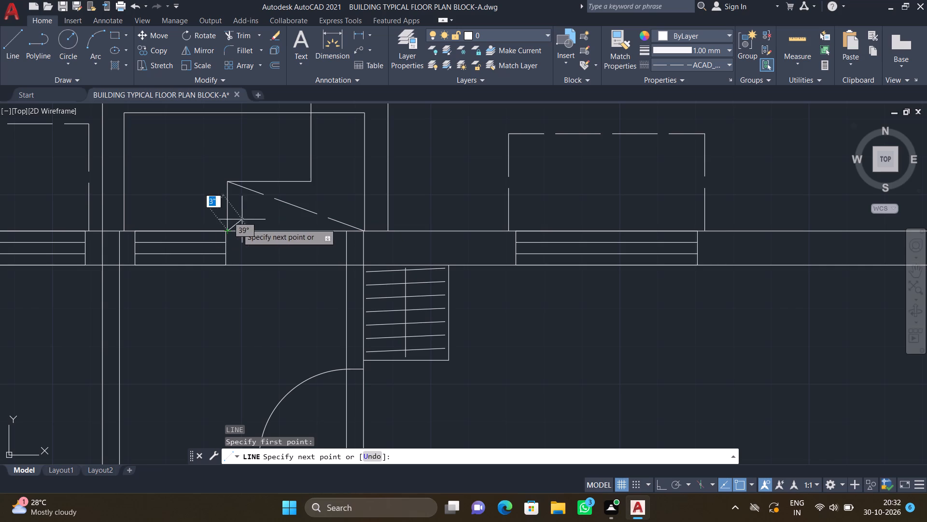
scroll(319, 190, "up", 2)
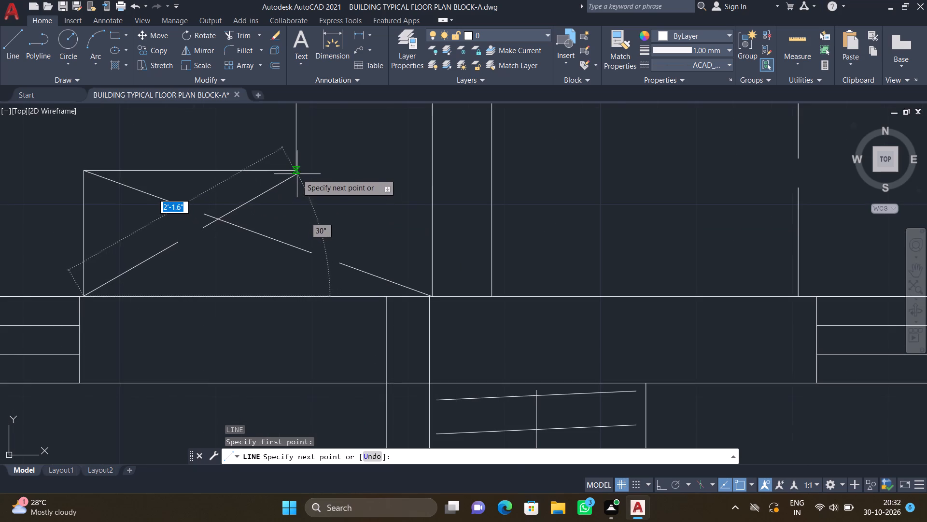
left_click(296, 171)
key("Return")
Draw a dashed diagonal about 2'-10" long from the stepped line's meeting with the inner north edge to the projection's inner south-east corner.
scroll(300, 166, "down", 4)
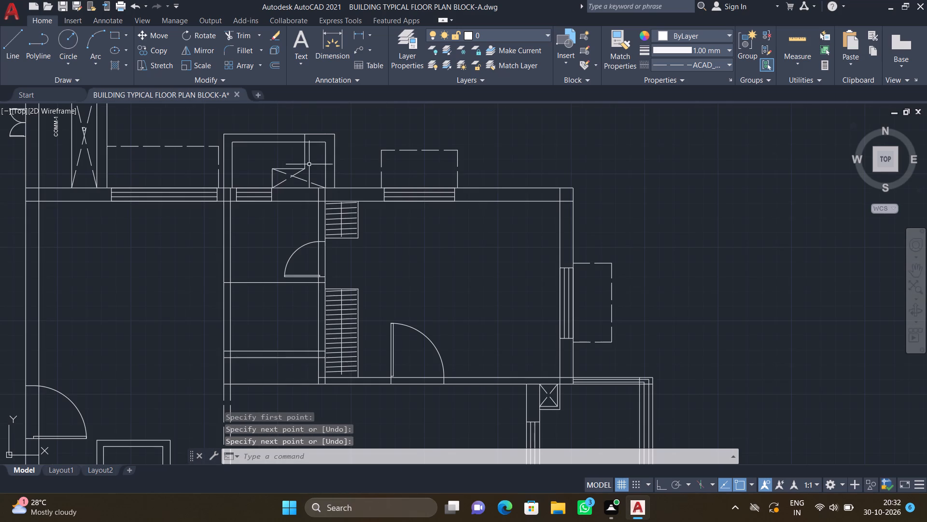
key("l")
key("Return")
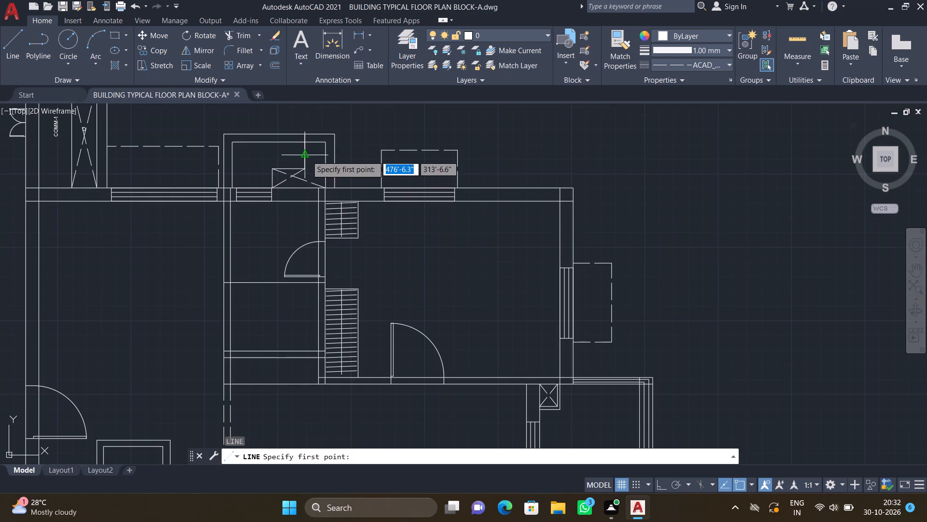
scroll(307, 156, "up", 3)
scroll(297, 142, "down", 2)
scroll(295, 125, "up", 2)
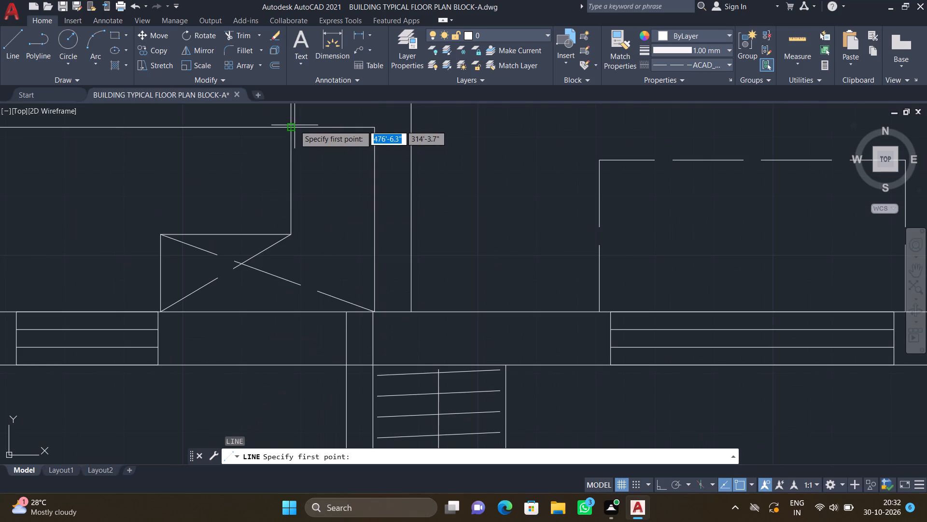
left_click(290, 128)
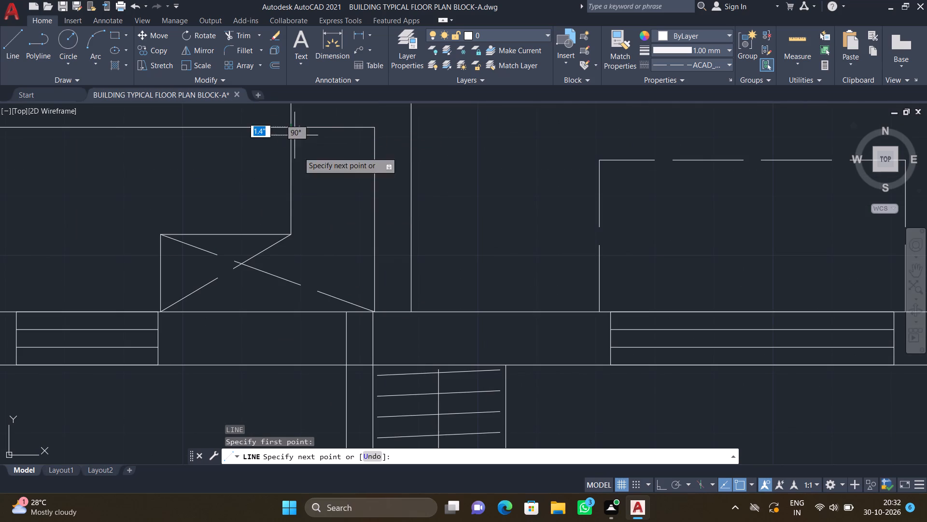
scroll(352, 254, "up", 1)
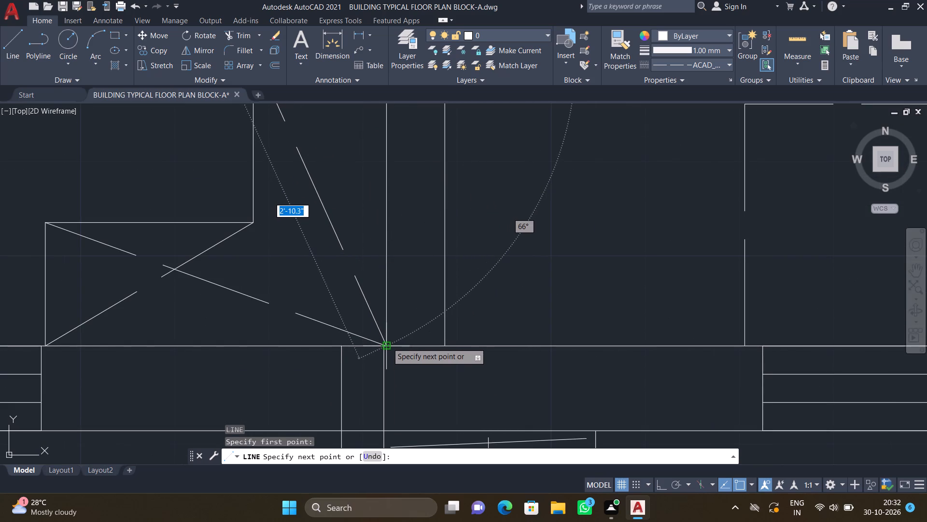
left_click(387, 343)
key("Return")
Draw a crossing dashed diagonal from the stepped line's inner bend to the north projection's inner north-east corner.
scroll(372, 291, "down", 3)
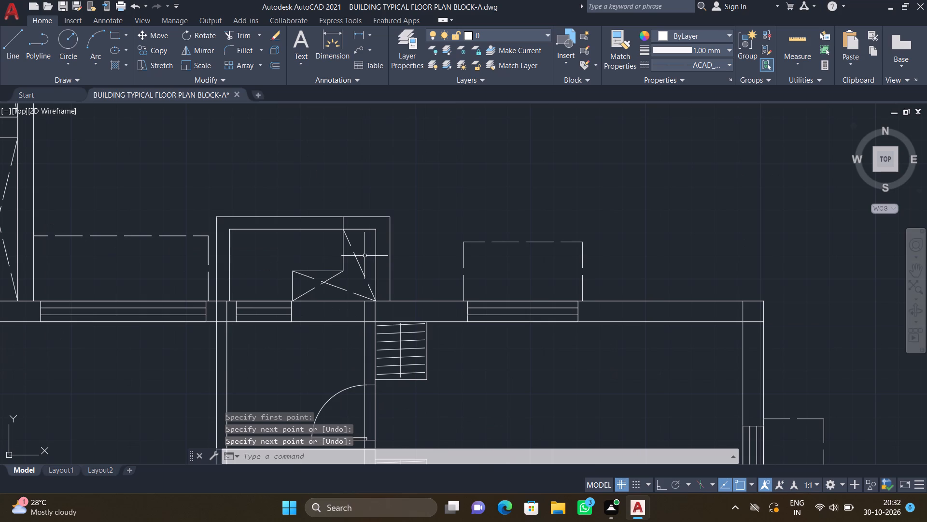
key("l")
key("Return")
scroll(350, 269, "up", 1)
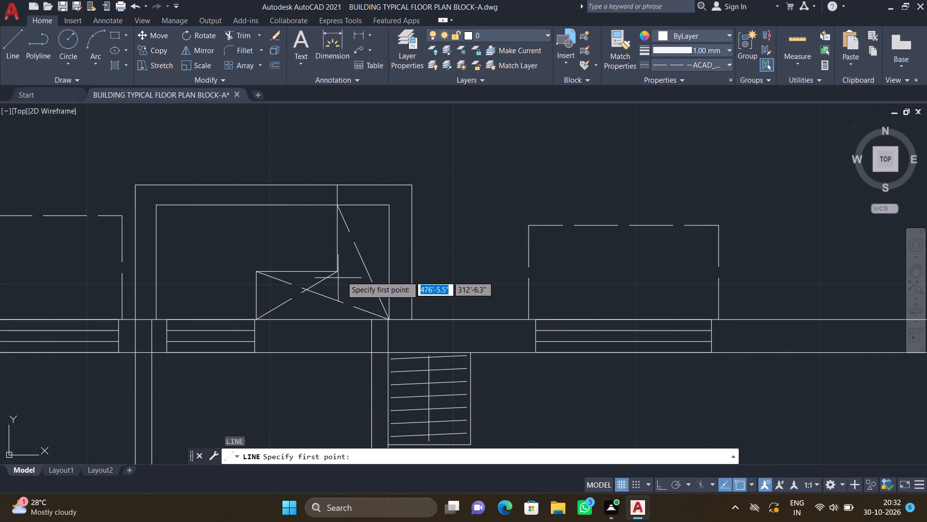
scroll(344, 273, "up", 2)
left_click(324, 268)
scroll(356, 219, "down", 2)
scroll(396, 174, "up", 4)
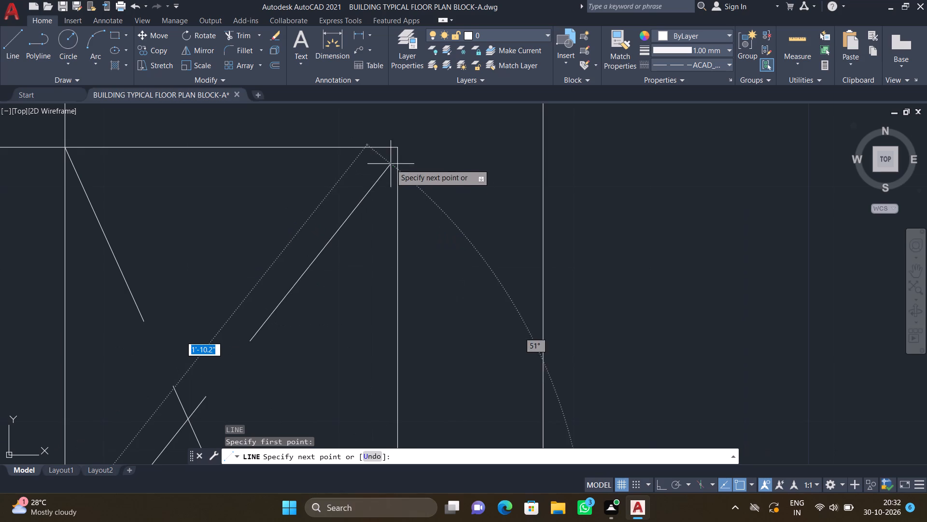
left_click(394, 145)
key("Return")
Set the current linetype back to Continuous.
scroll(385, 170, "down", 3)
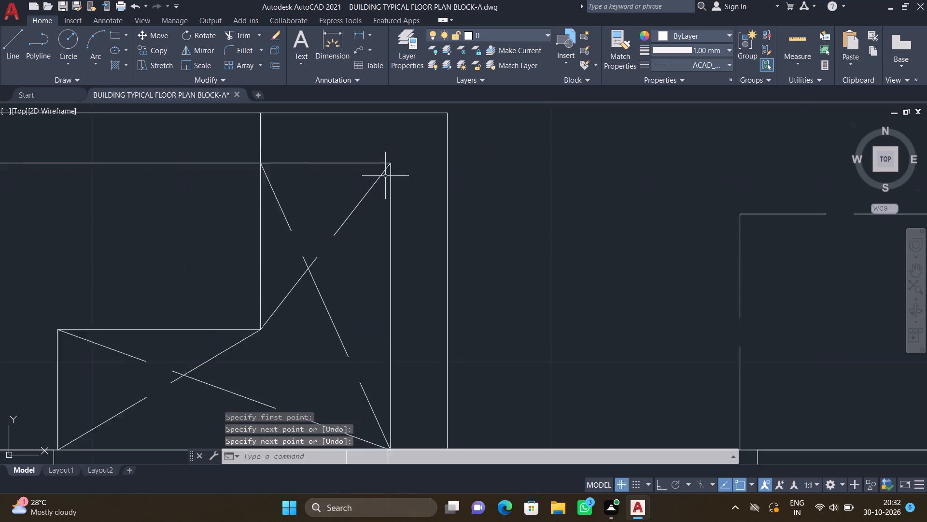
scroll(384, 178, "down", 1)
scroll(366, 220, "down", 3)
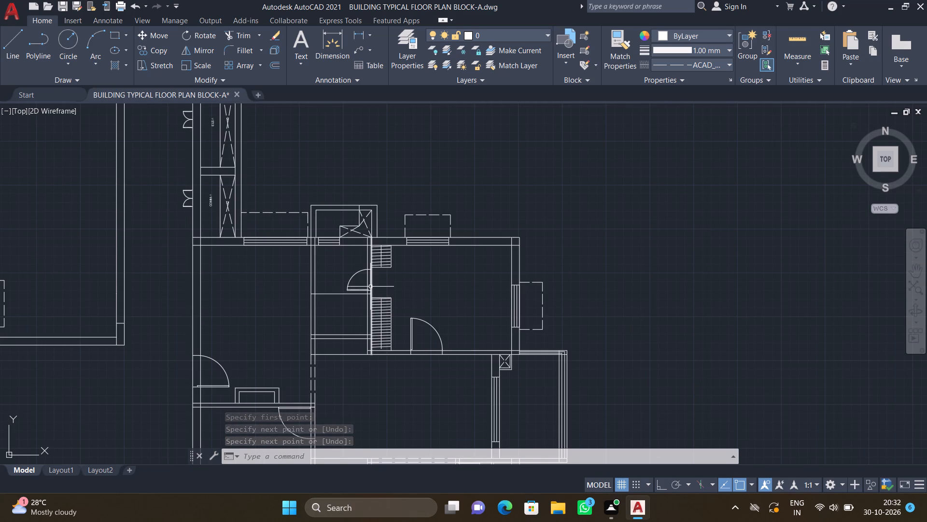
scroll(376, 277, "down", 2)
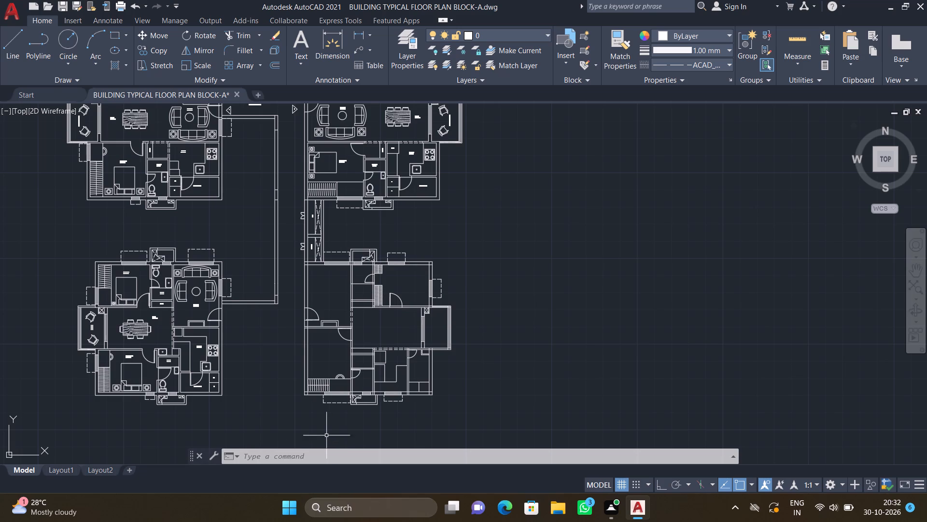
scroll(348, 300, "up", 2)
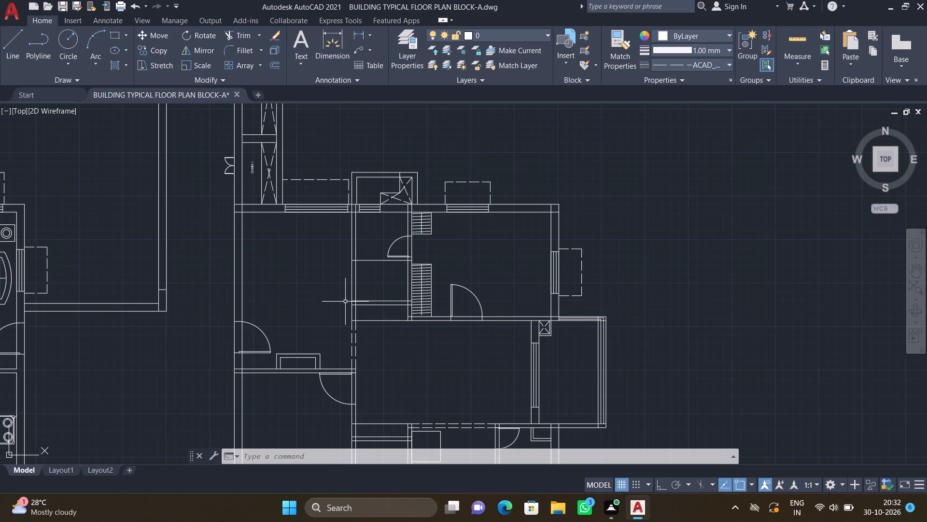
left_click(715, 62)
left_click(705, 122)
Copy the three-seat sofa from the furnished unit's drawing room about 32'-6" east, below the north window of the unfurnished unit's drawing room.
scroll(489, 229, "down", 1)
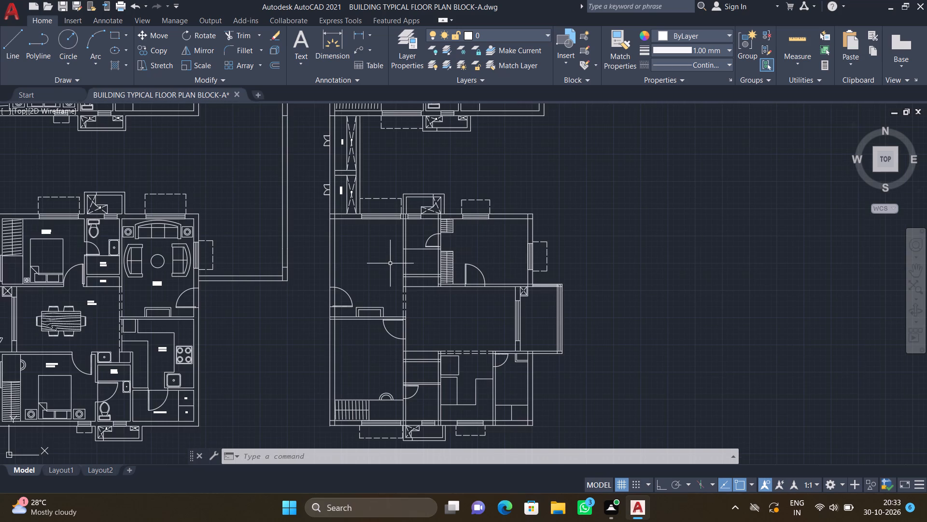
scroll(349, 259, "down", 1)
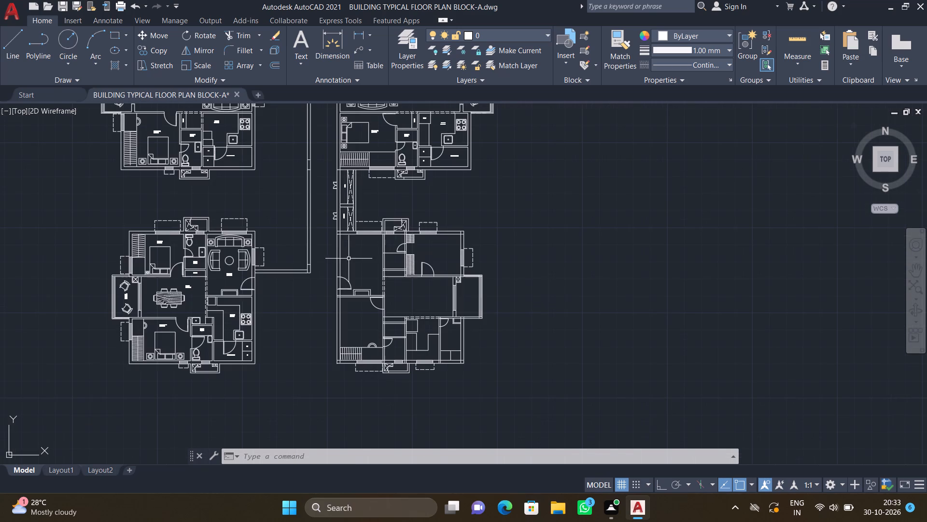
scroll(225, 244, "up", 1)
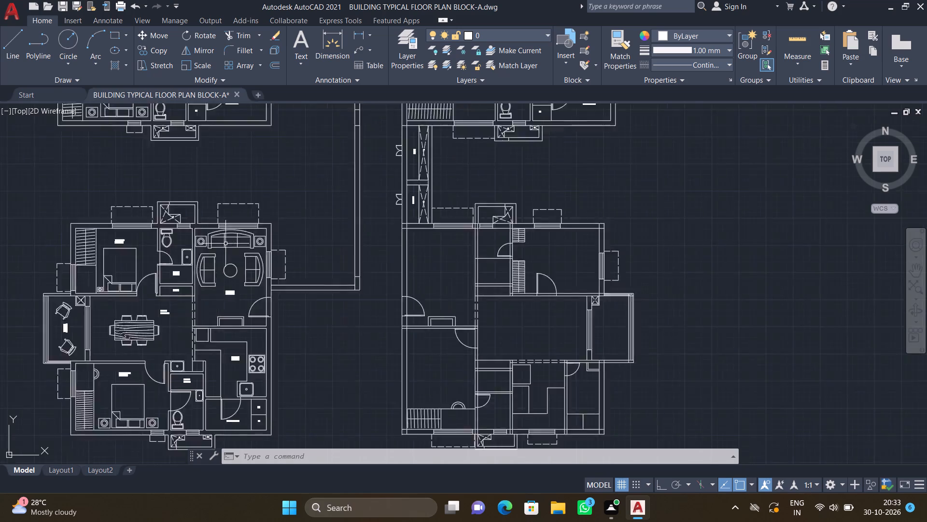
scroll(225, 244, "up", 1)
key("c")
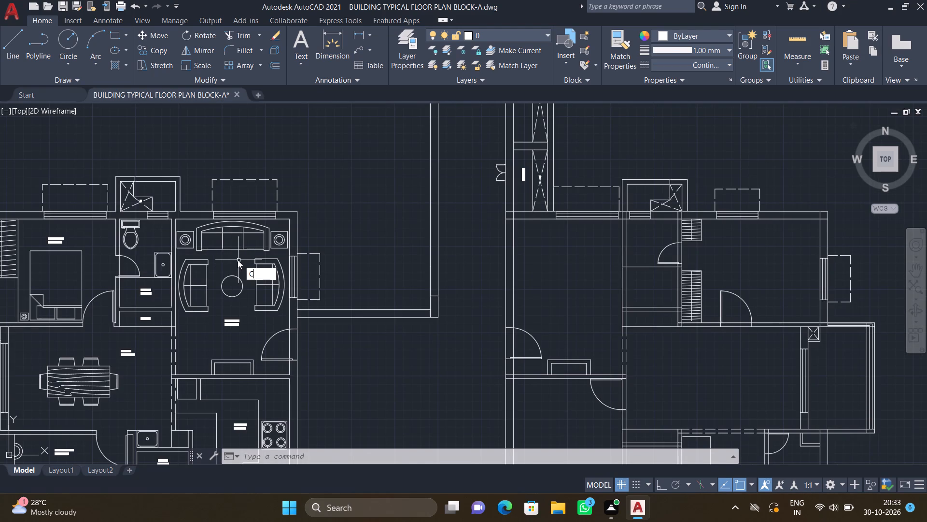
key("o")
key("Return")
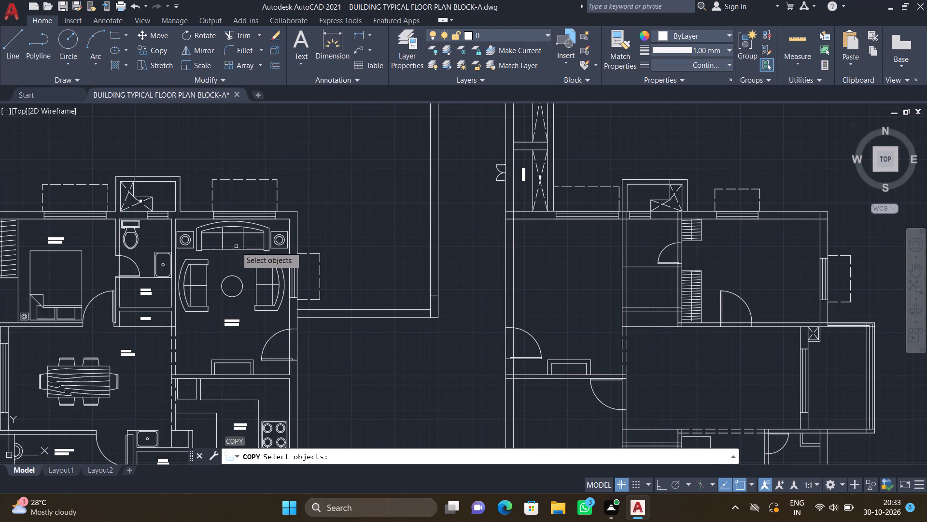
left_click(239, 249)
key("Return")
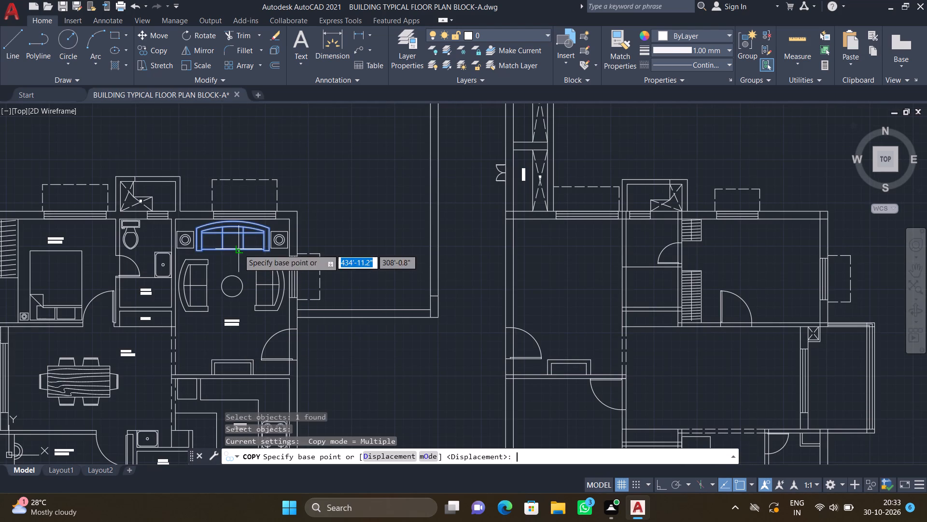
scroll(241, 204, "up", 1)
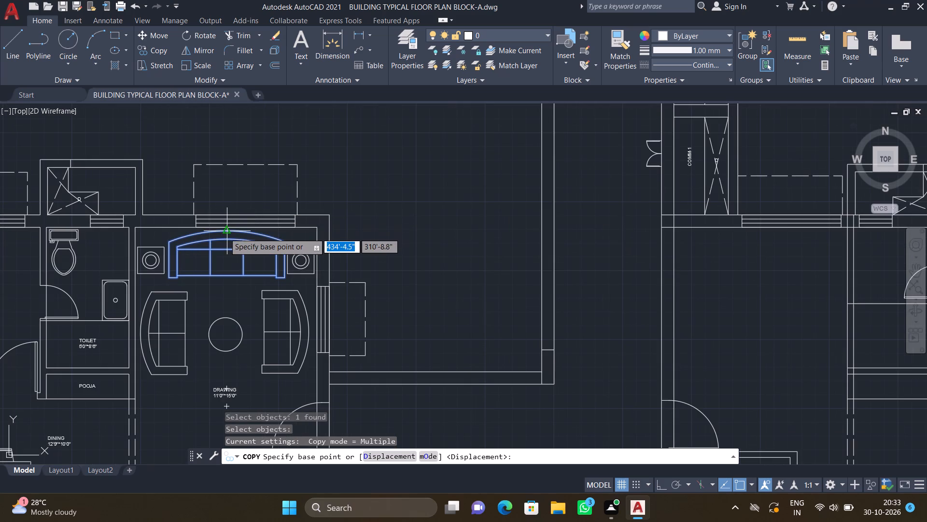
left_click_drag(225, 233, 235, 247)
scroll(350, 264, "down", 2)
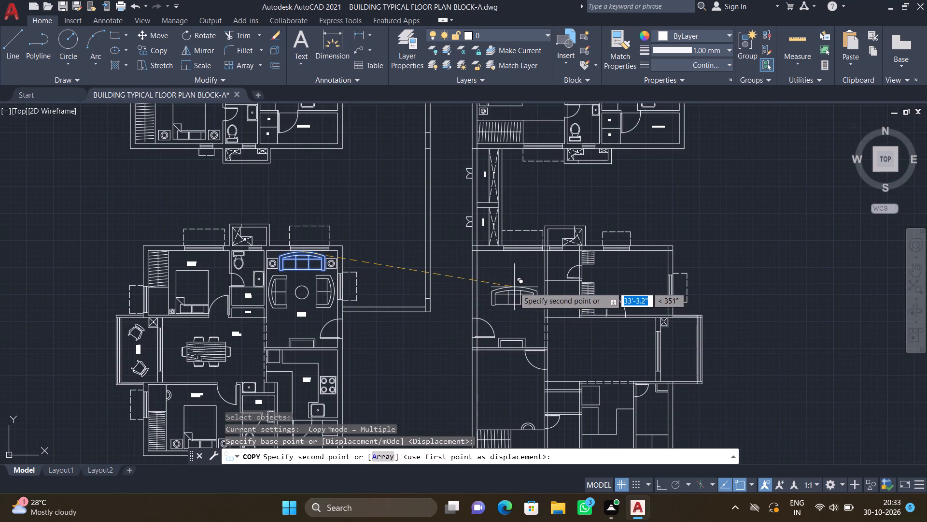
scroll(514, 287, "up", 2)
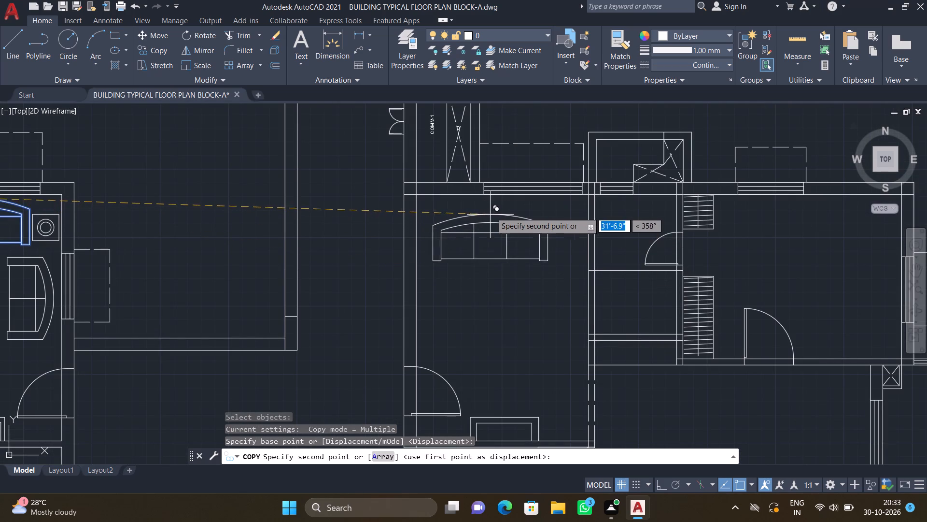
scroll(496, 205, "up", 1)
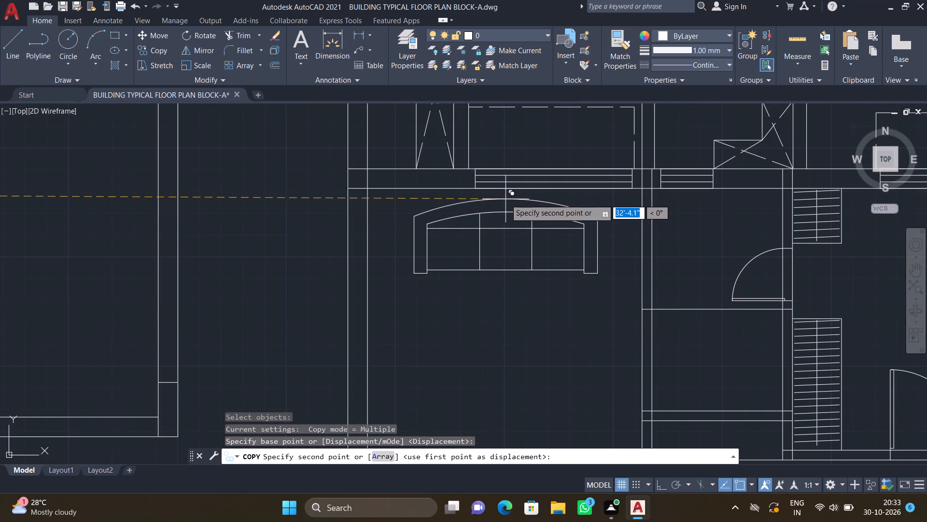
left_click(511, 198)
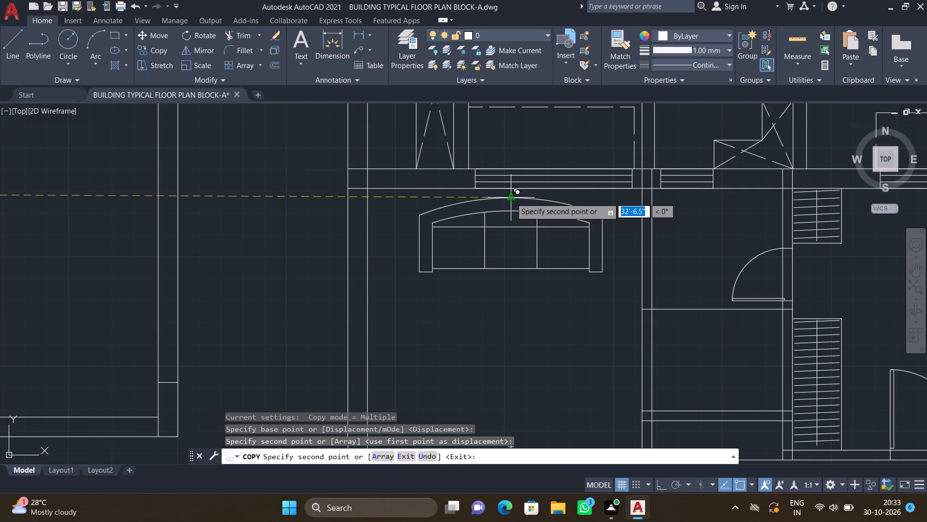
key("Return")
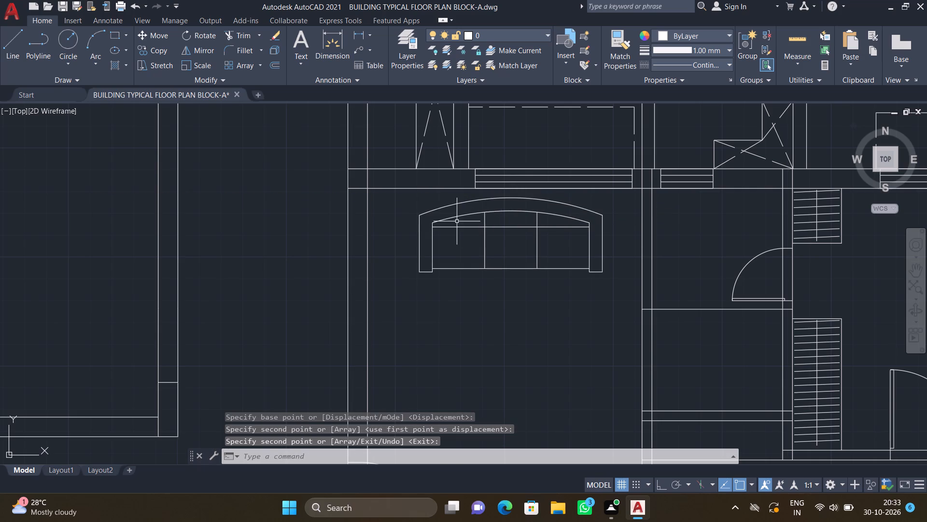
Copy the furnished drawing room's west two-seat sofa to the west side of the unfurnished unit's drawing room, below the three-seat sofa.
scroll(456, 222, "down", 4)
scroll(291, 244, "up", 2)
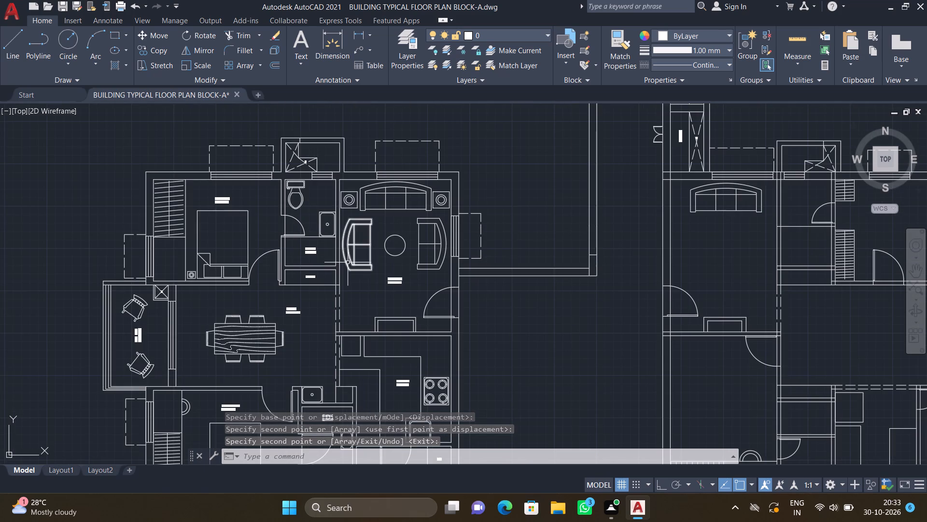
scroll(358, 261, "up", 2)
type("CO")
key("Return")
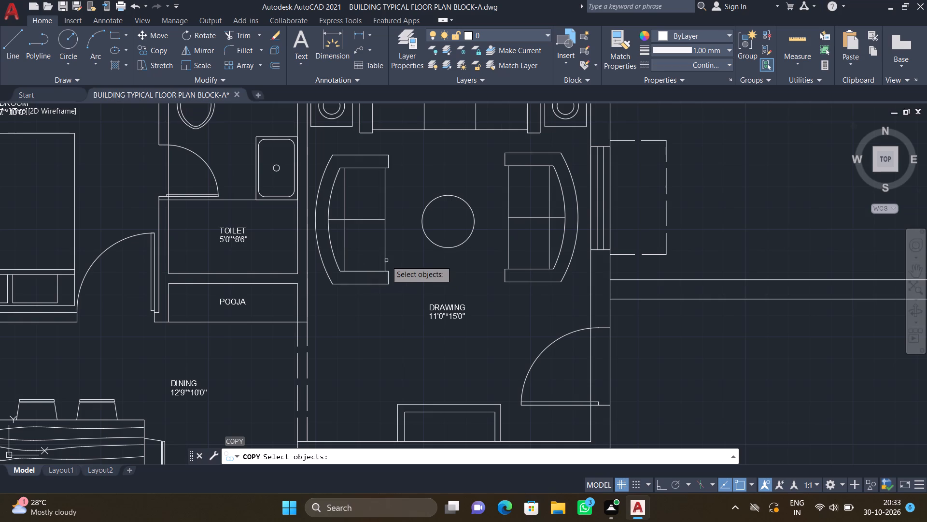
left_click(386, 260)
key("Return")
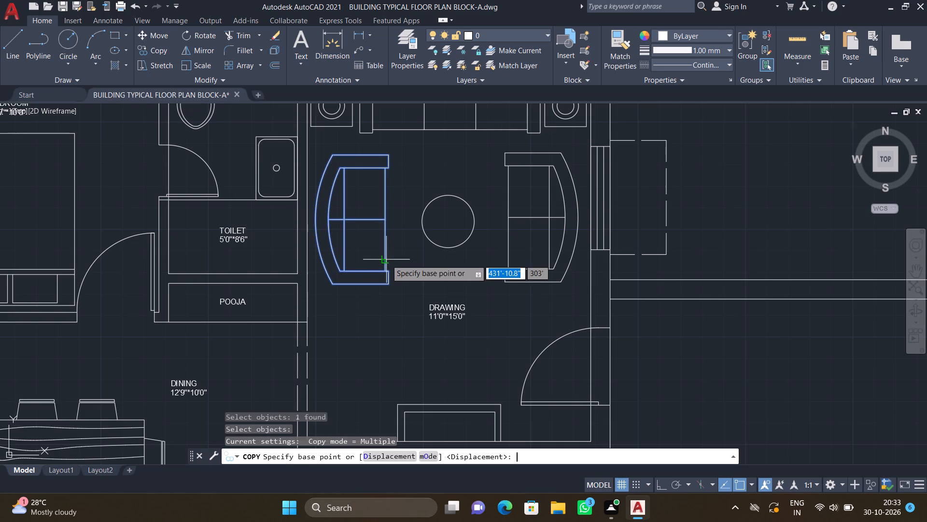
left_click_drag(388, 217, 393, 227)
scroll(454, 253, "down", 4)
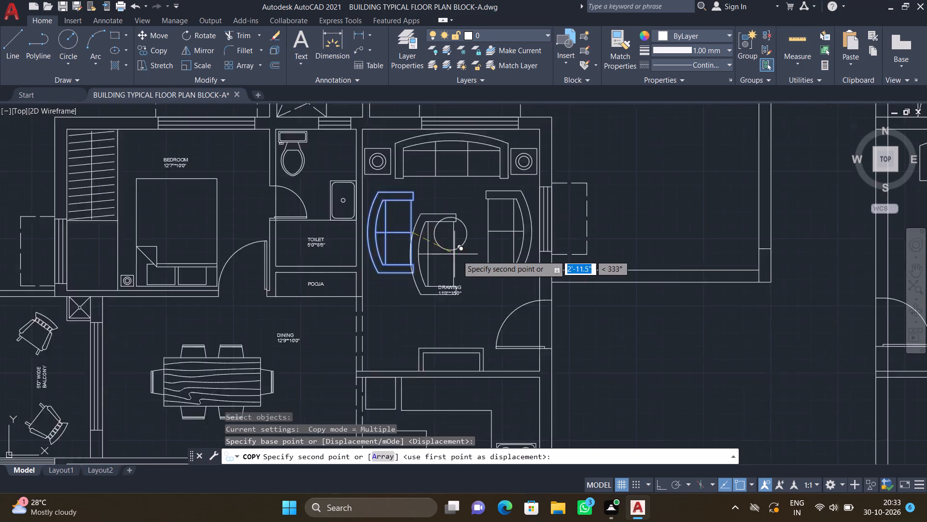
scroll(583, 253, "up", 2)
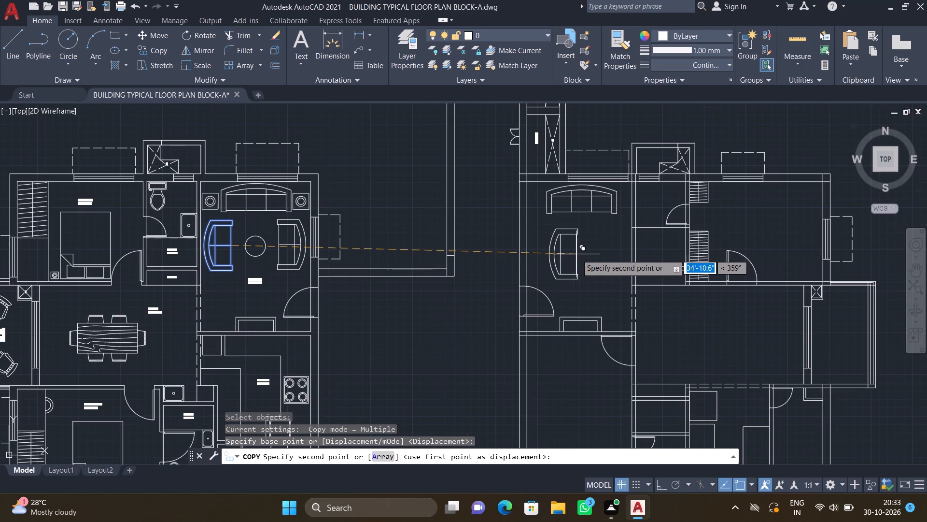
scroll(569, 249, "up", 1)
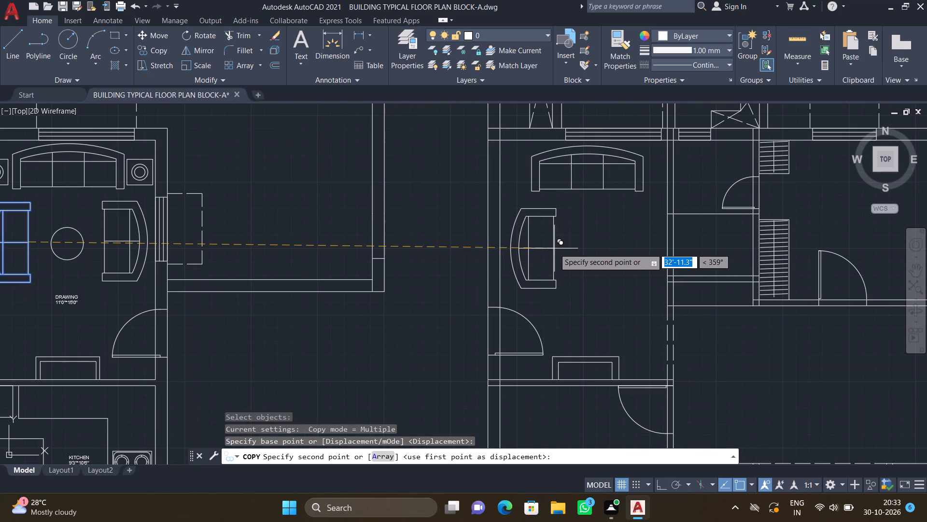
left_click(551, 245)
key("Return")
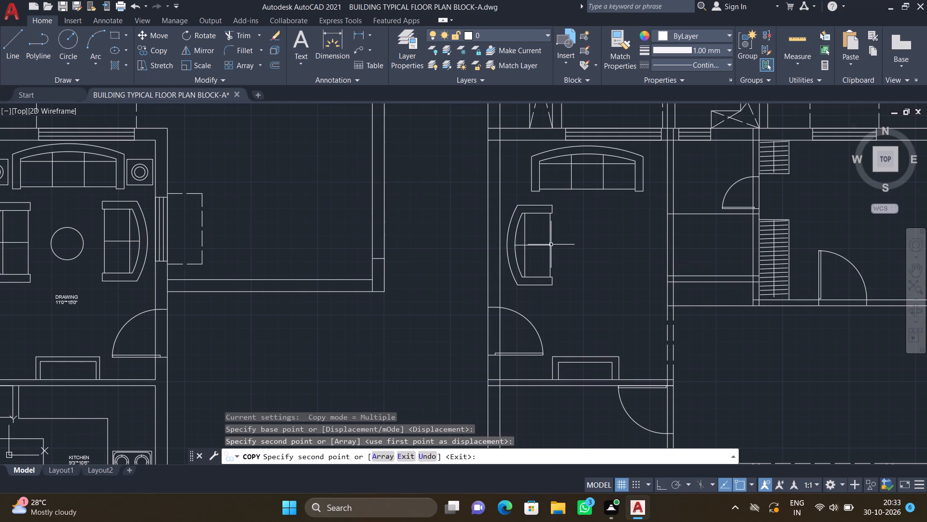
Copy the furnished drawing room's east two-seat sofa about 32'-4" east, facing the west sofa in the unfurnished unit's drawing room.
scroll(262, 267, "down", 2)
scroll(184, 260, "up", 1)
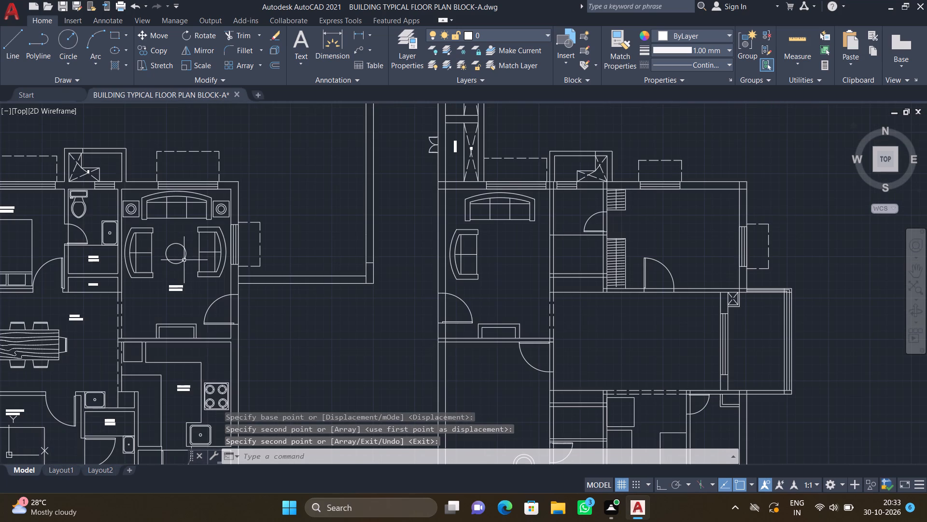
type("CO")
key("Return")
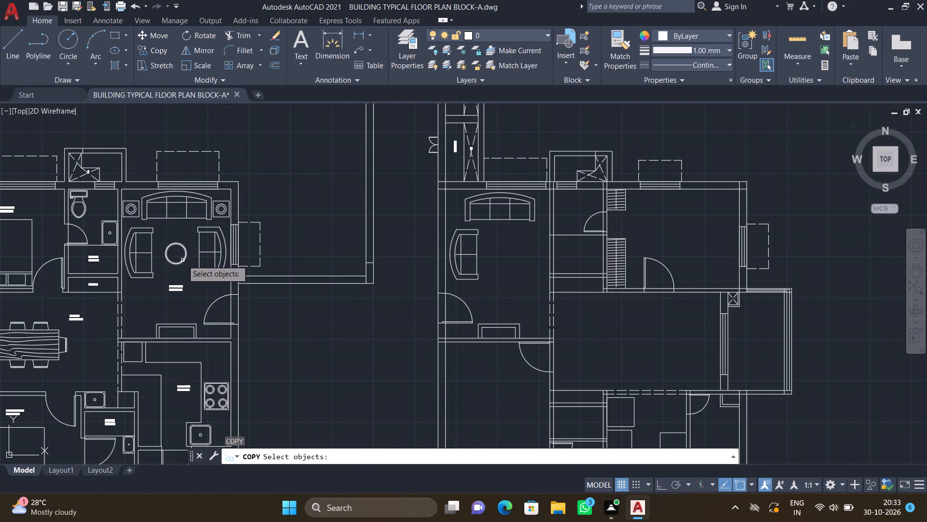
left_click(222, 267)
key("Return")
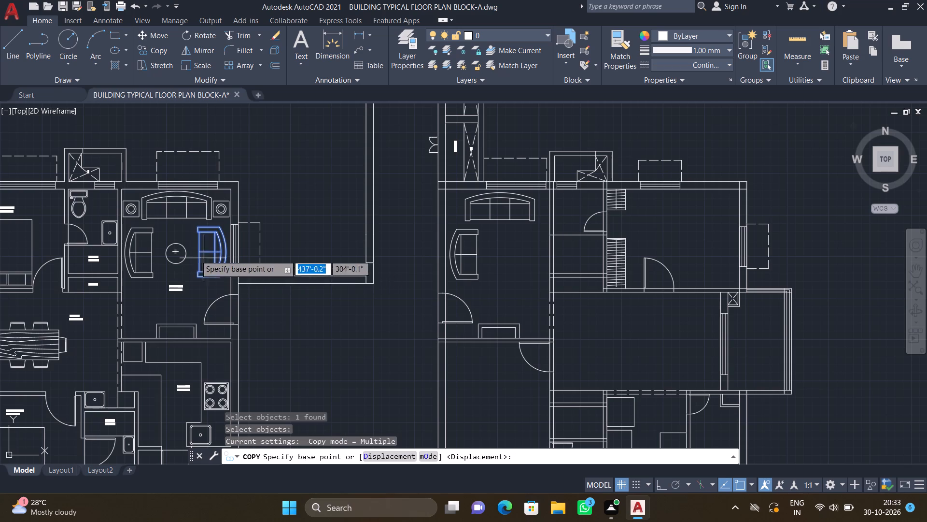
scroll(177, 264, "up", 1)
left_click(209, 244)
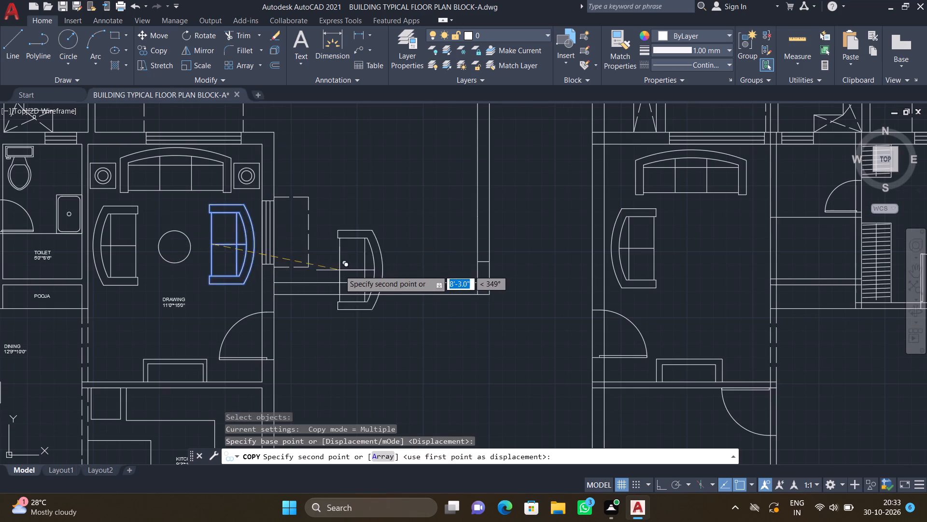
scroll(339, 270, "down", 3)
scroll(451, 278, "up", 2)
scroll(406, 246, "up", 2)
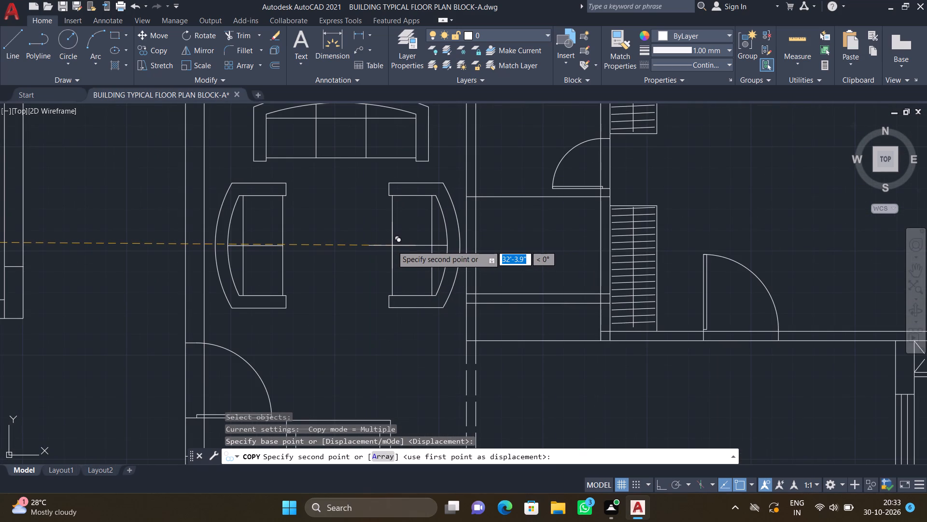
left_click(392, 246)
key("Return")
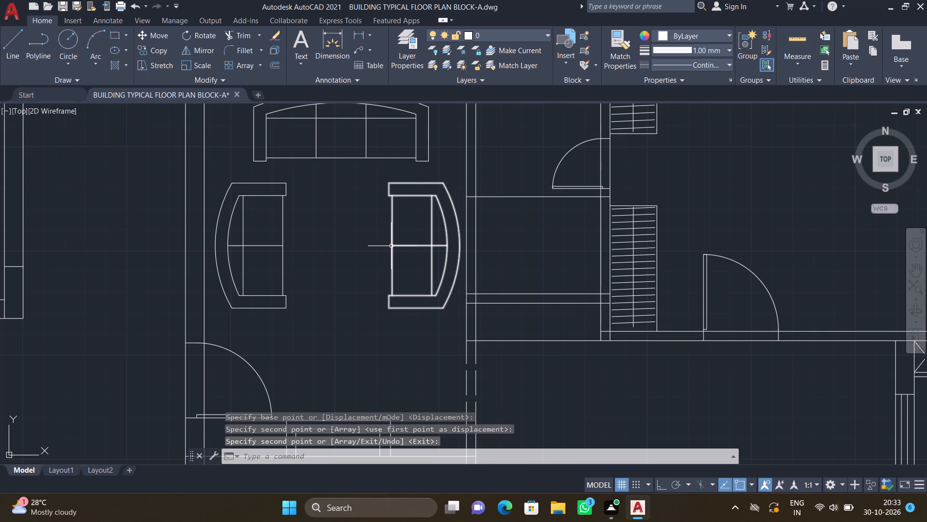
Copy the round centre table from the furnished drawing room to midway between the two-seat sofas in the unfurnished unit's drawing room.
scroll(372, 255, "down", 3)
scroll(171, 261, "up", 2)
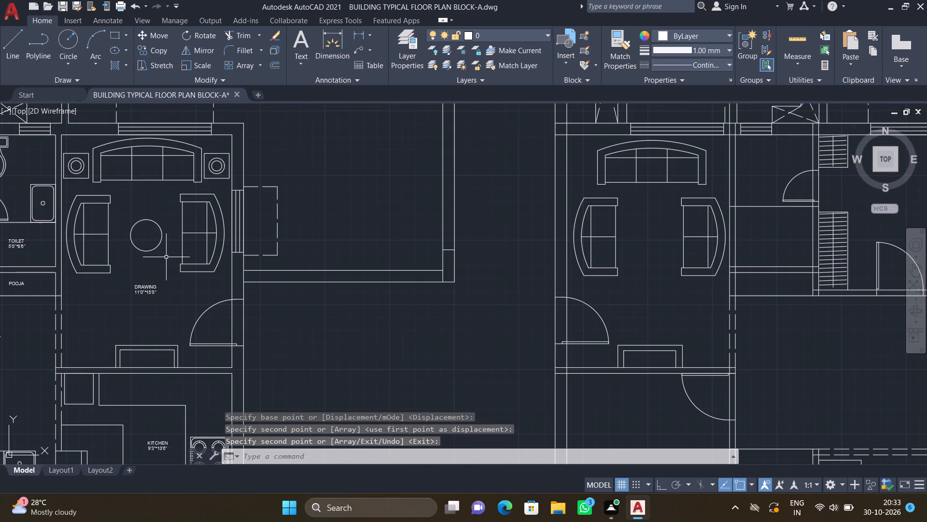
type("CO")
key("Return")
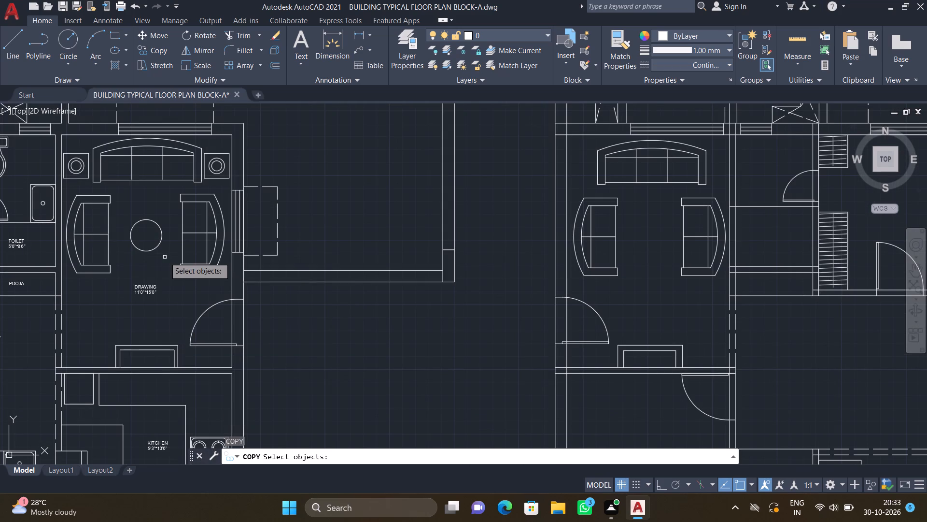
left_click(158, 245)
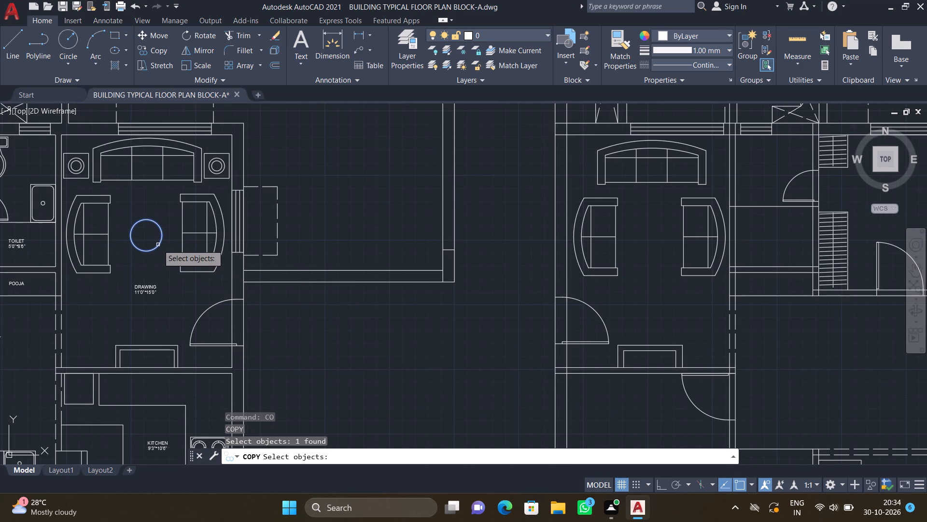
key("Return")
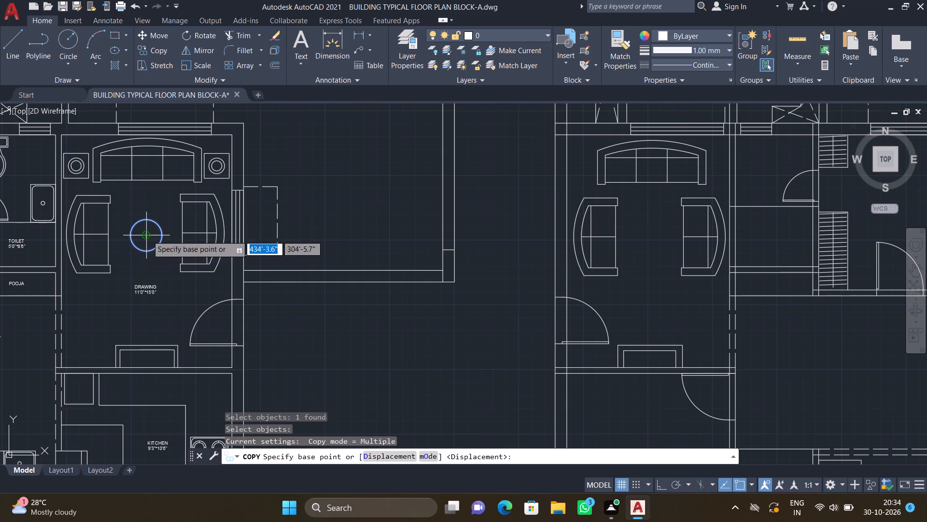
left_click(147, 235)
scroll(496, 269, "down", 1)
scroll(591, 255, "up", 1)
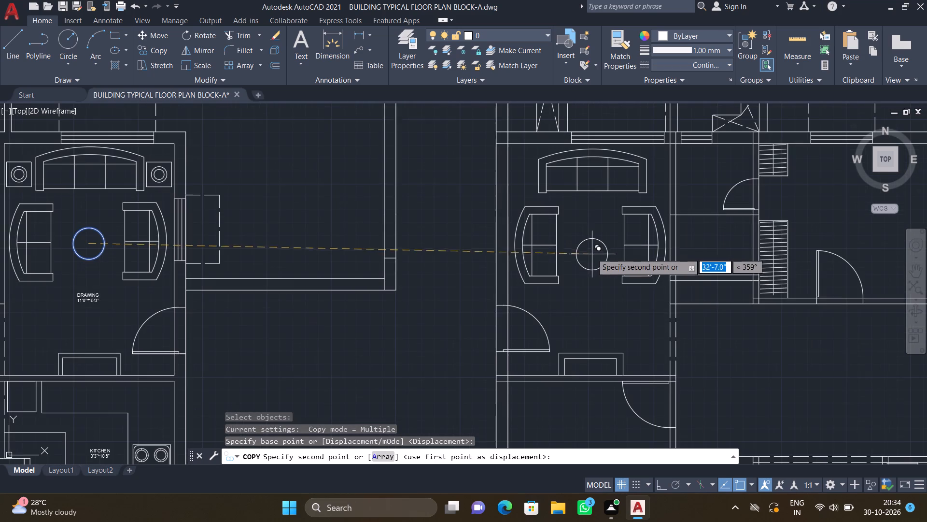
scroll(590, 243, "up", 1)
left_click(591, 239)
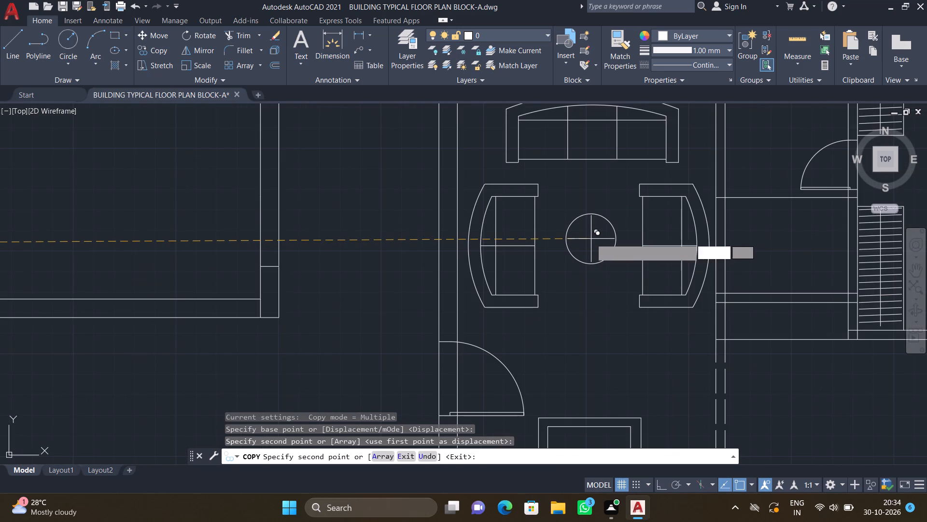
key("Return")
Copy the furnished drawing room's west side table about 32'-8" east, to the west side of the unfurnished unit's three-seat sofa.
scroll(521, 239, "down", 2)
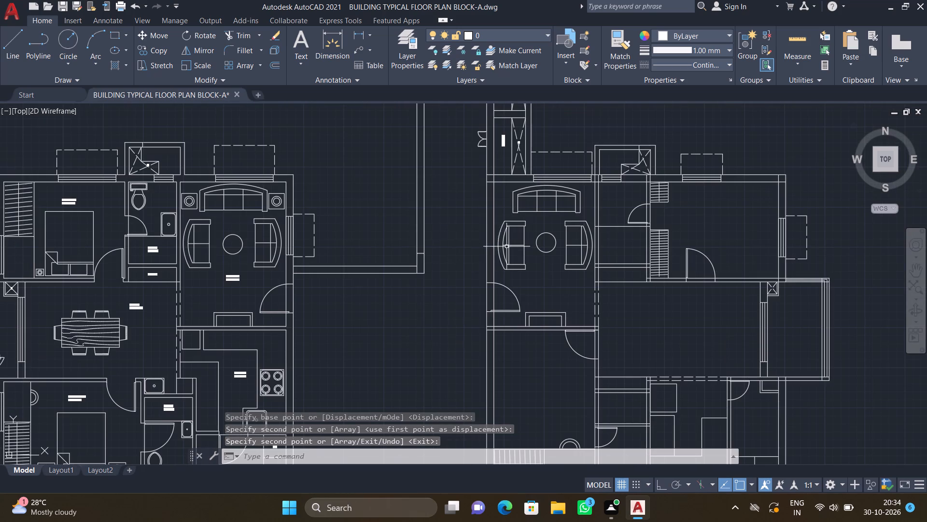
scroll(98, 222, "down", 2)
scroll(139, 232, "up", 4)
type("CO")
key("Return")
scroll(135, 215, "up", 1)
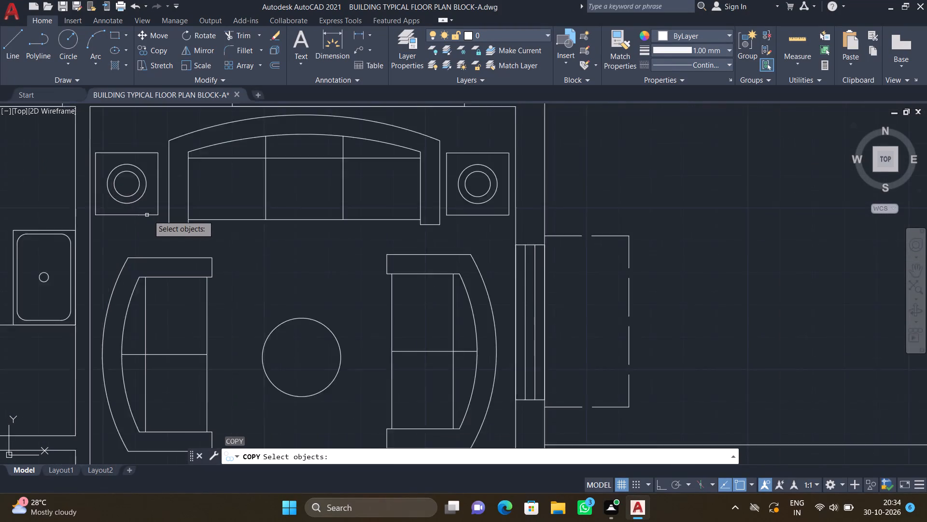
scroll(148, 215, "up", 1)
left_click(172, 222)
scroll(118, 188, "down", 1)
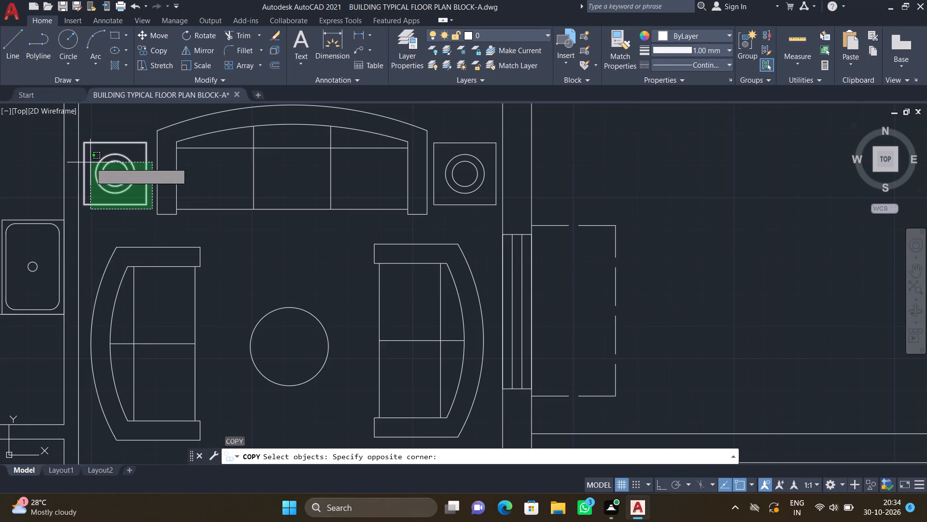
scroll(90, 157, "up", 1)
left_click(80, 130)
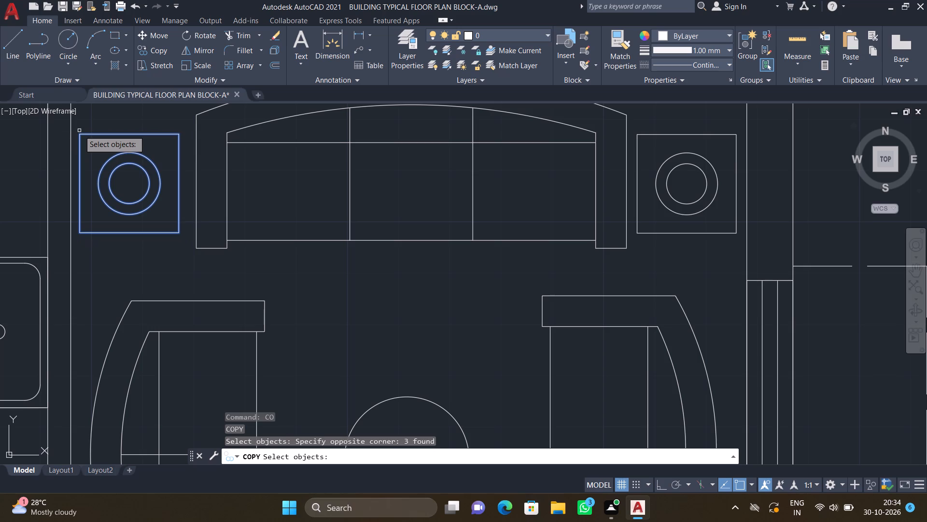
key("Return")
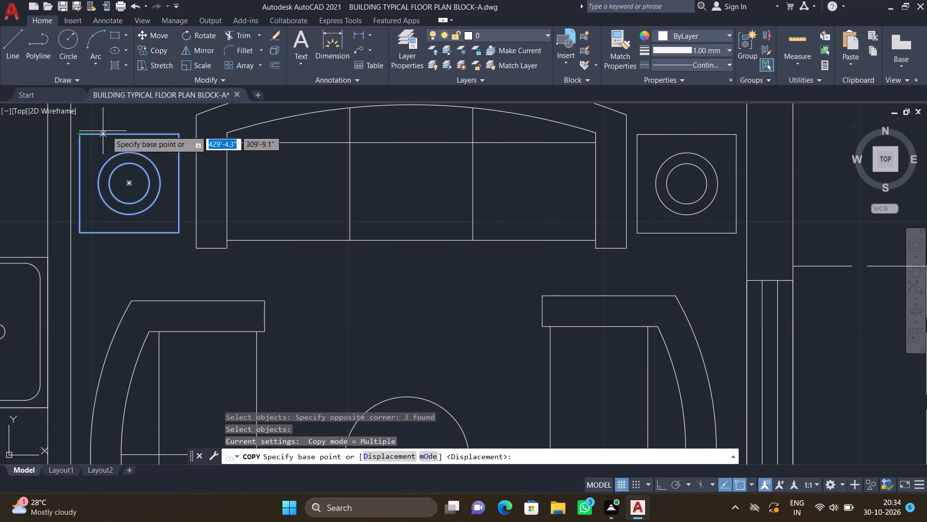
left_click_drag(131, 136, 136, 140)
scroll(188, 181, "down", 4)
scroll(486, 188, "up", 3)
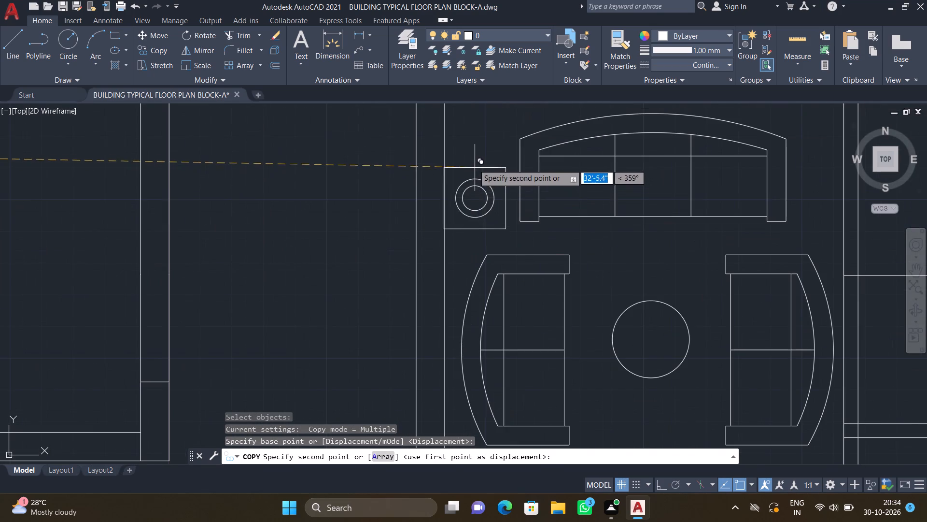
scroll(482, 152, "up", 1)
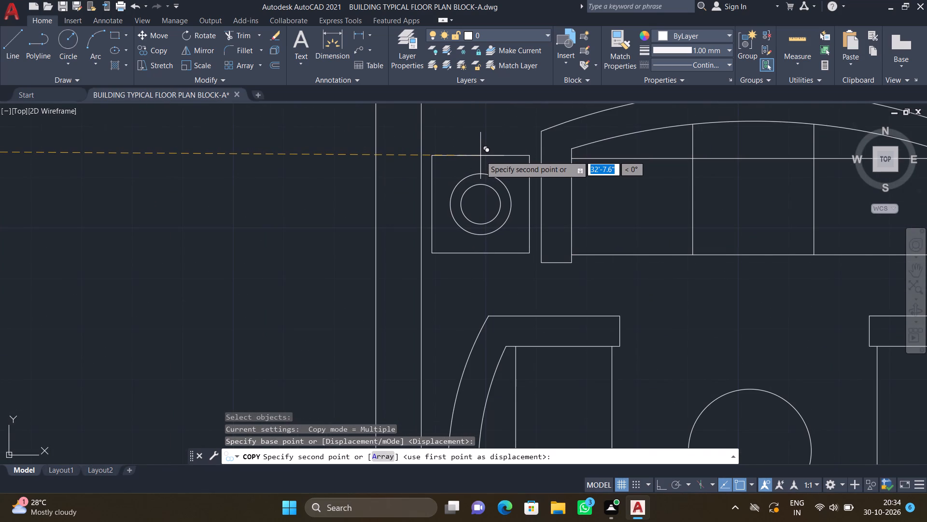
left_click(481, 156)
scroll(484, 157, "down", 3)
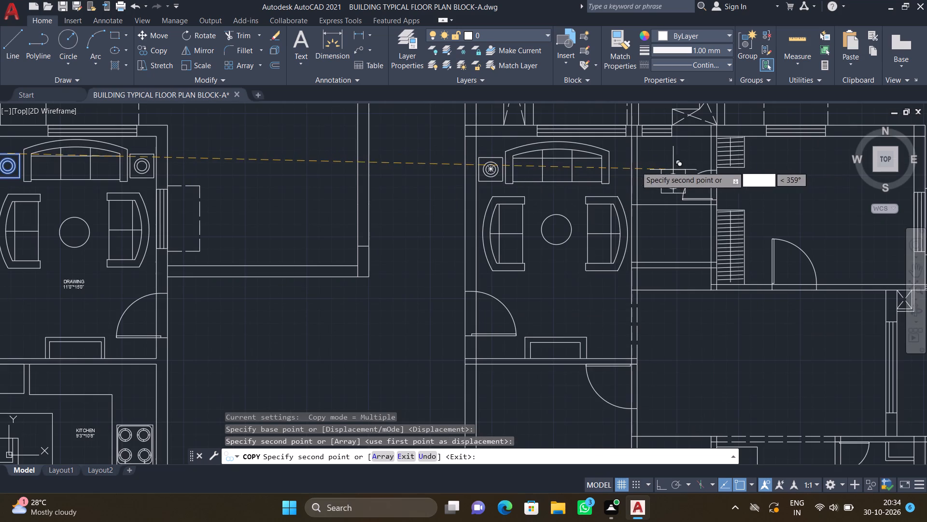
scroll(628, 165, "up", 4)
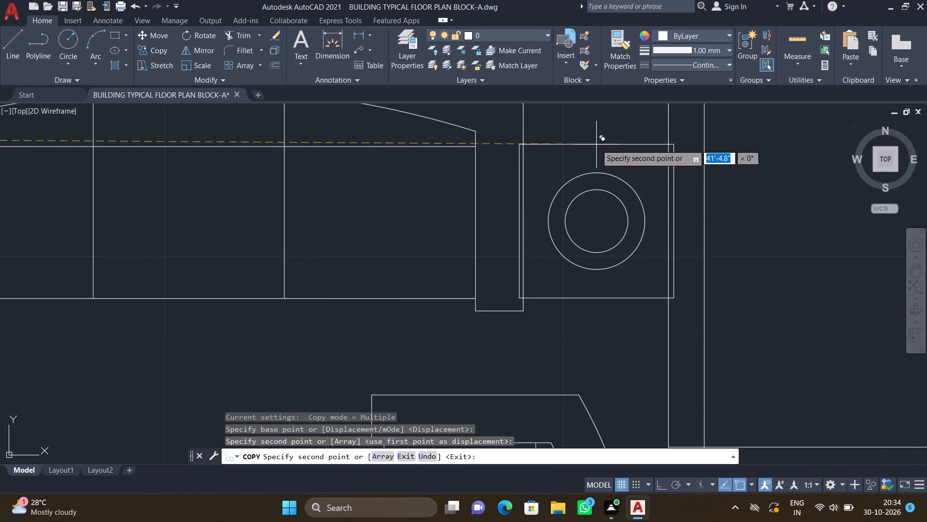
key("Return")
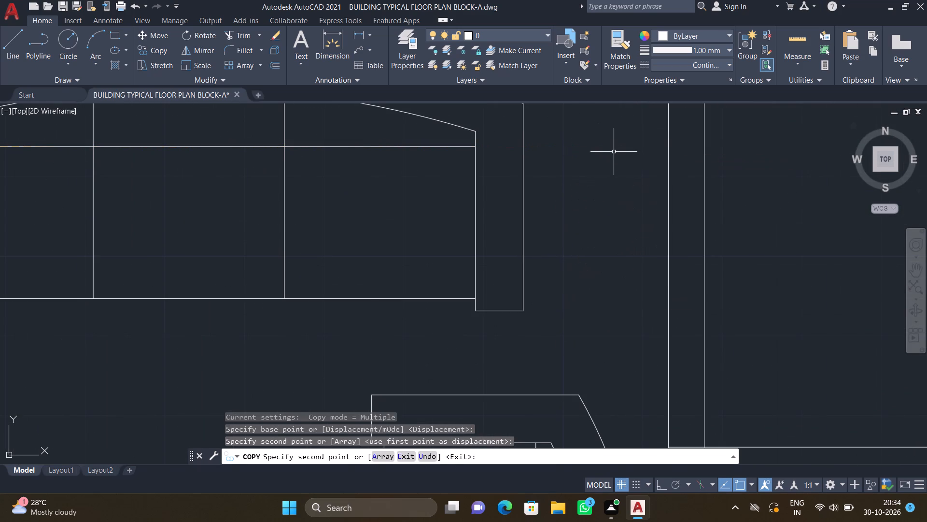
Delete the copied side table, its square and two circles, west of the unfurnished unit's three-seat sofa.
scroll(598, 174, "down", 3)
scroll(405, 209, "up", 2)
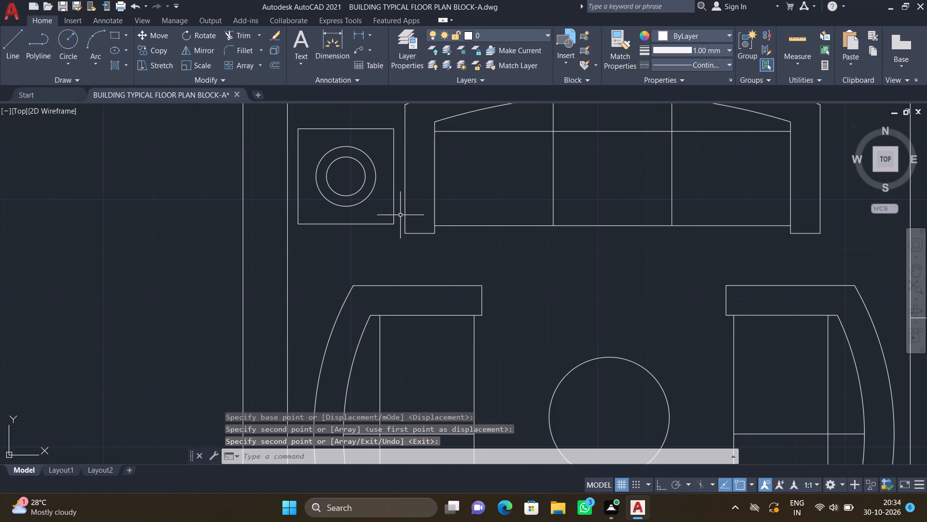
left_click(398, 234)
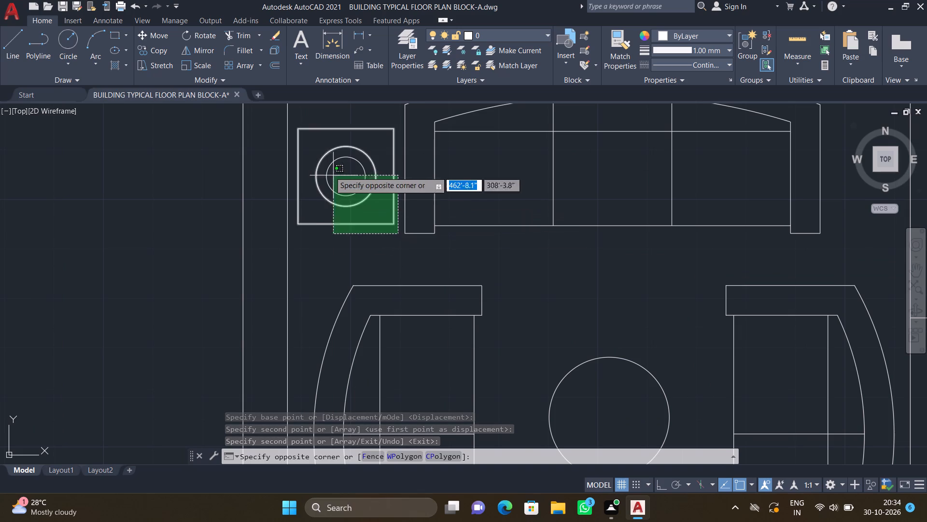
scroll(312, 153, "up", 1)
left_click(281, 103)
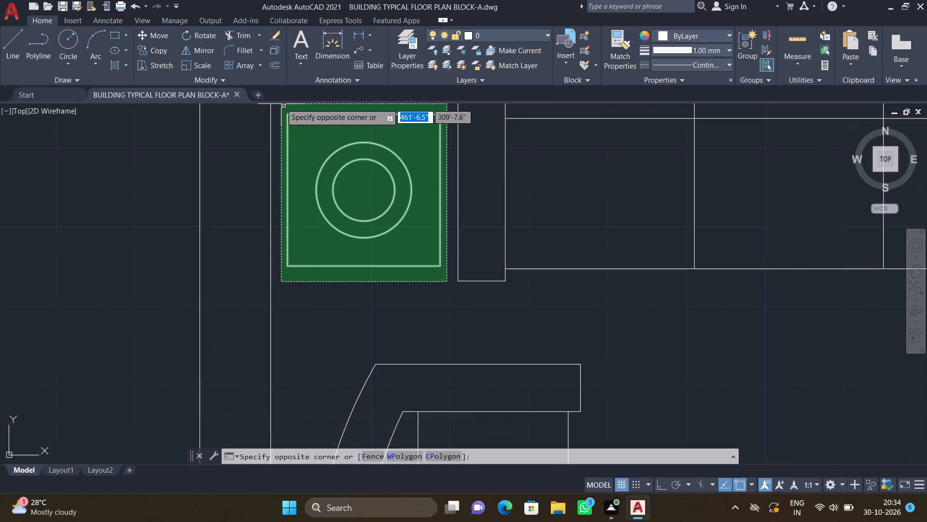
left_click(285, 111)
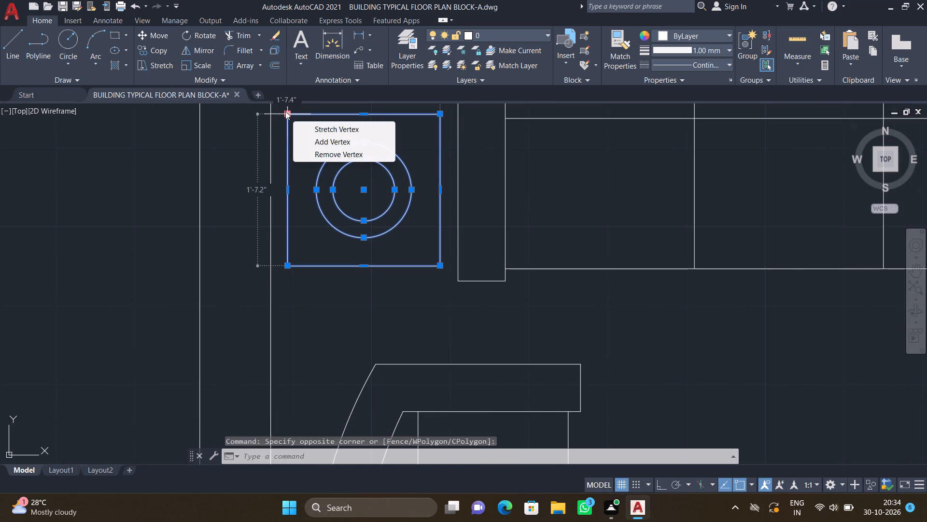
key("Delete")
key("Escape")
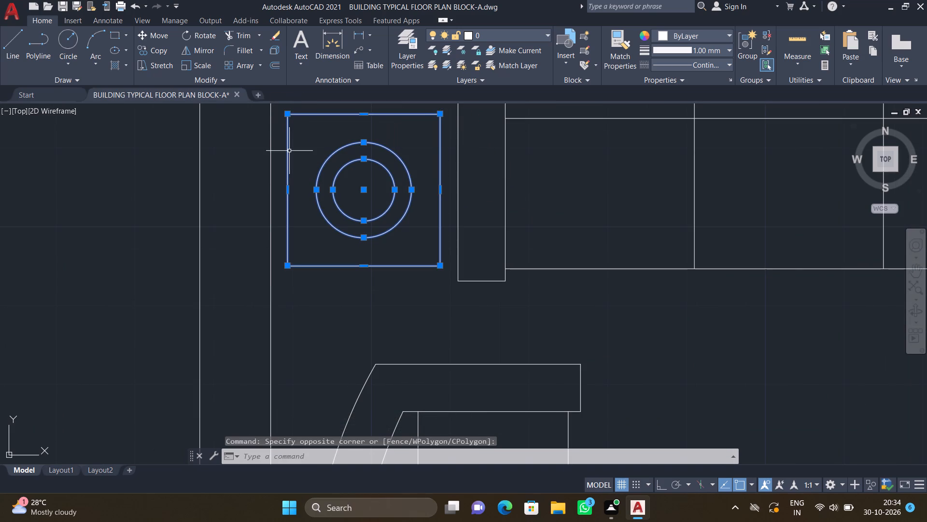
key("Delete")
Draw a side-table rectangle about 1'-6" by 1'-8" between the west wall and three-seat sofa, its base aligned with the sofa's front.
scroll(304, 187, "down", 3)
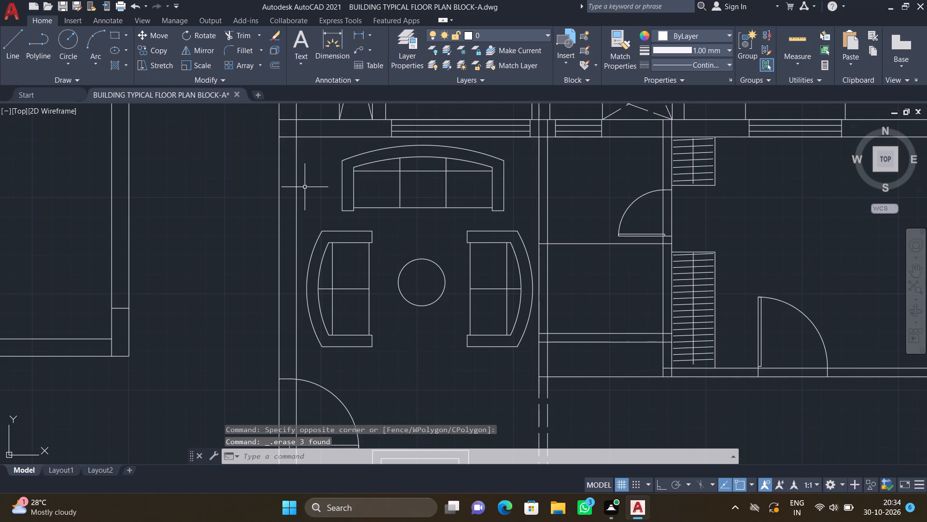
type("REC")
key("Return")
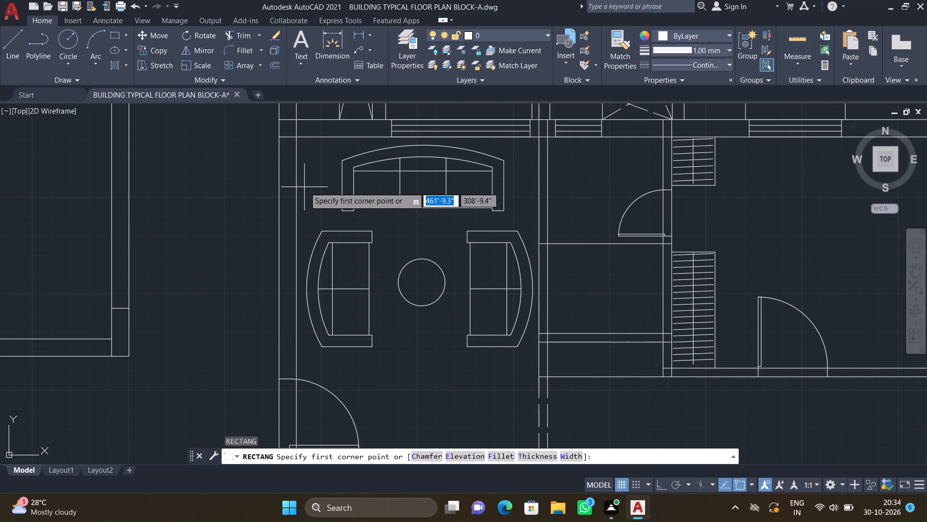
scroll(320, 201, "up", 2)
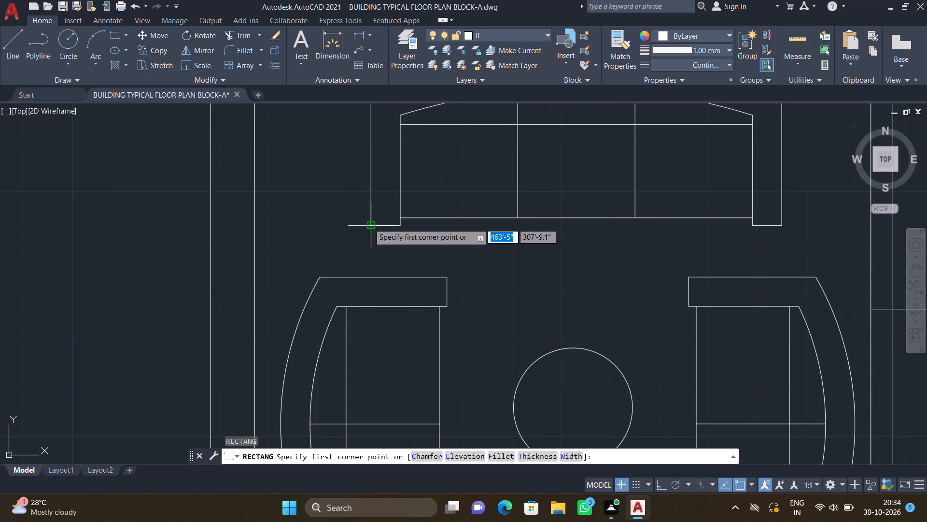
left_click(351, 225)
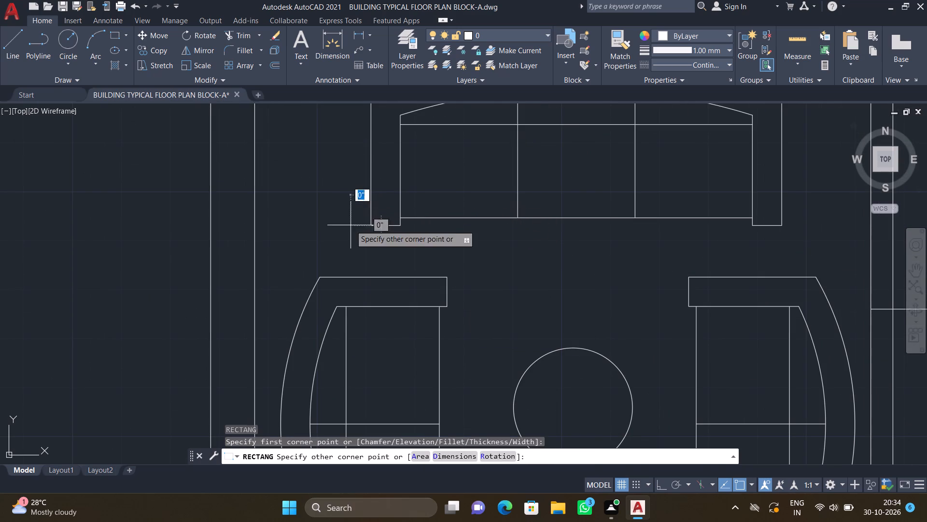
scroll(324, 204, "down", 2)
scroll(309, 148, "up", 2)
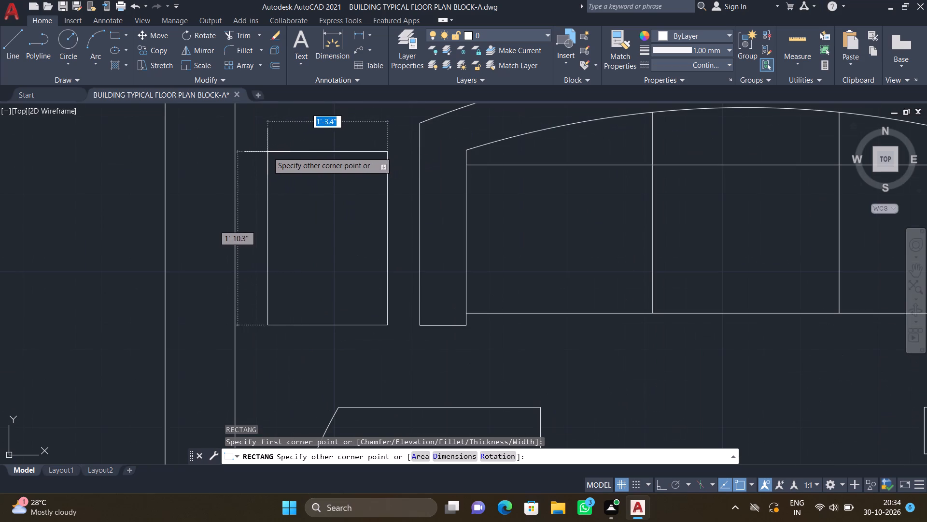
left_click(247, 173)
Draw two concentric circles centred in the new side-table rectangle, the outer one with a radius of about 6".
scroll(334, 212, "down", 2)
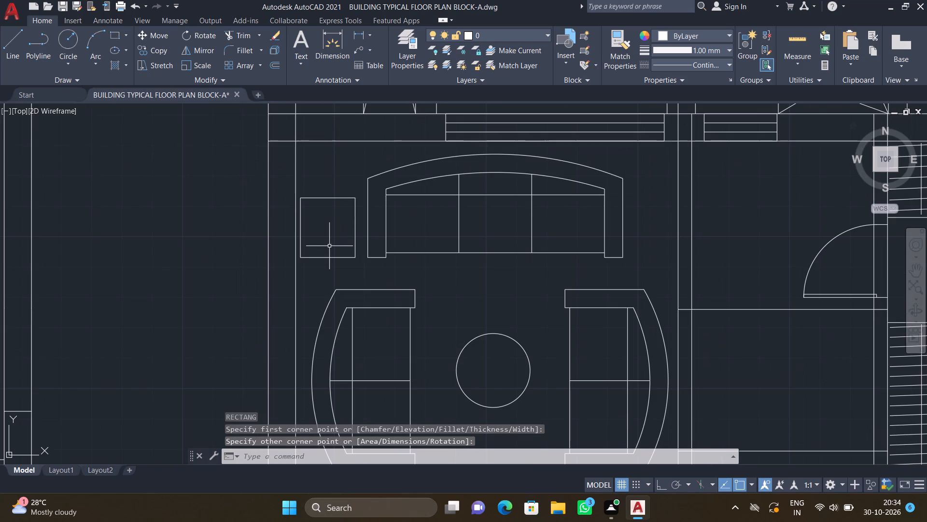
key("c")
key("Return")
scroll(331, 220, "up", 2)
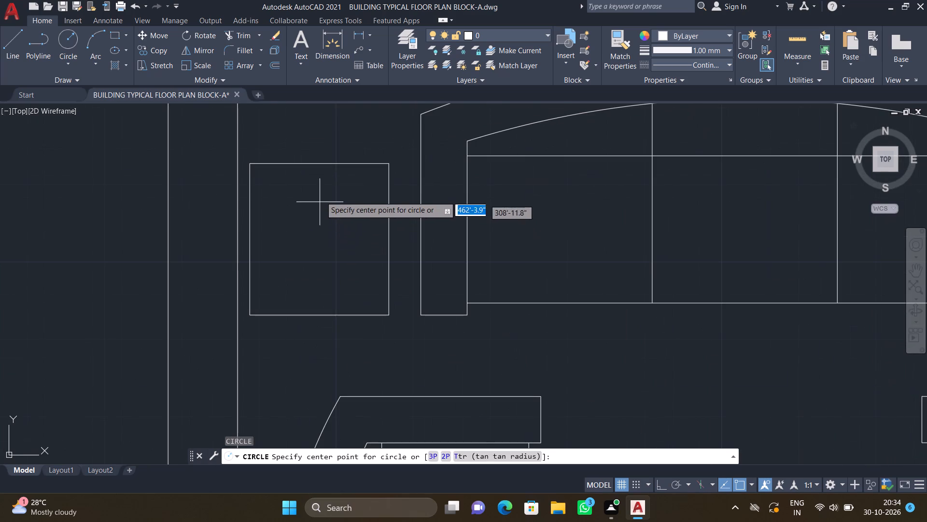
left_click(319, 240)
left_click(332, 284)
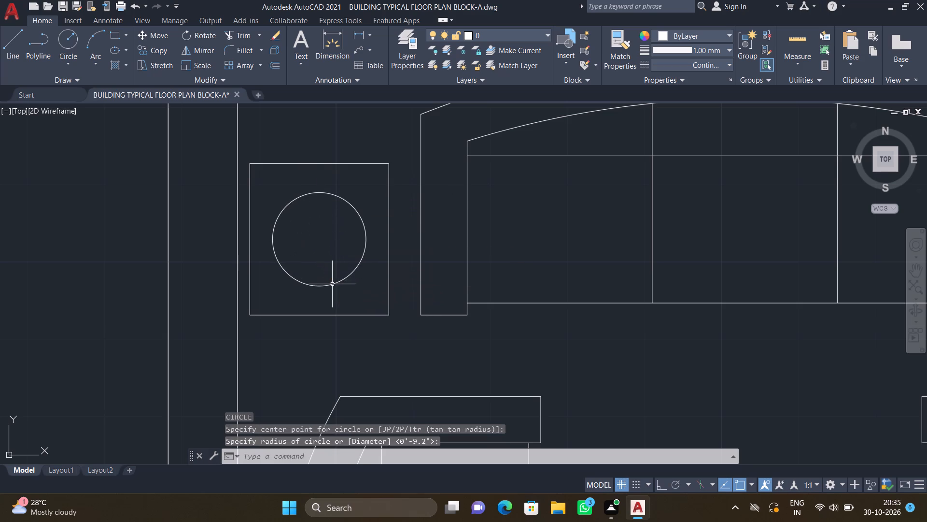
key("c")
key("Return")
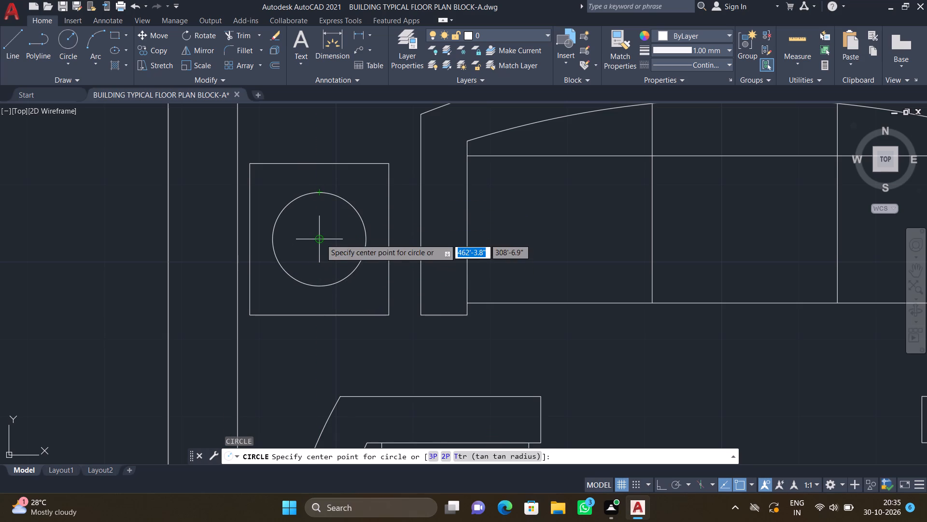
left_click_drag(321, 239, 324, 246)
left_click(329, 265)
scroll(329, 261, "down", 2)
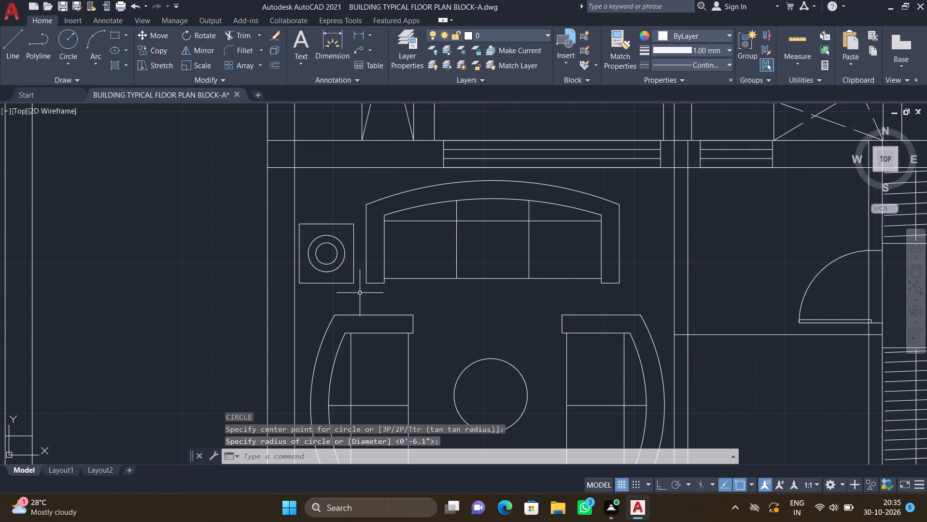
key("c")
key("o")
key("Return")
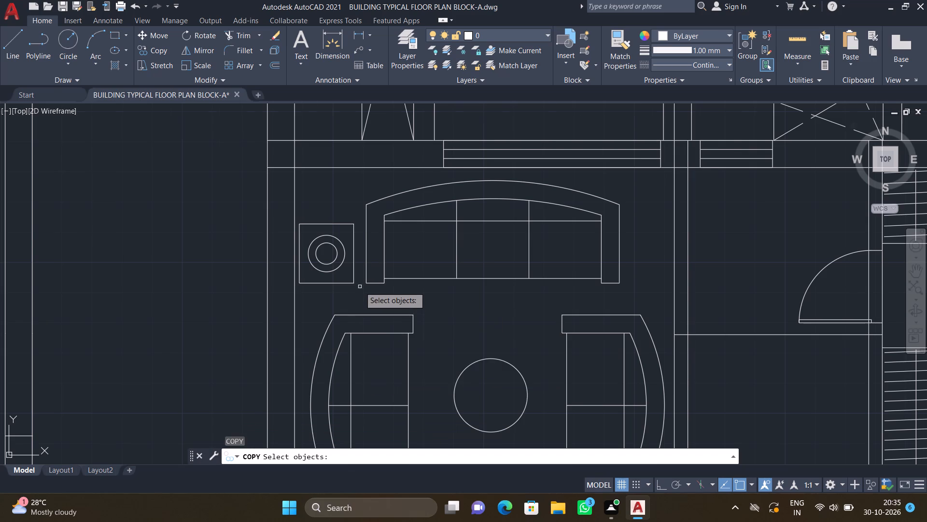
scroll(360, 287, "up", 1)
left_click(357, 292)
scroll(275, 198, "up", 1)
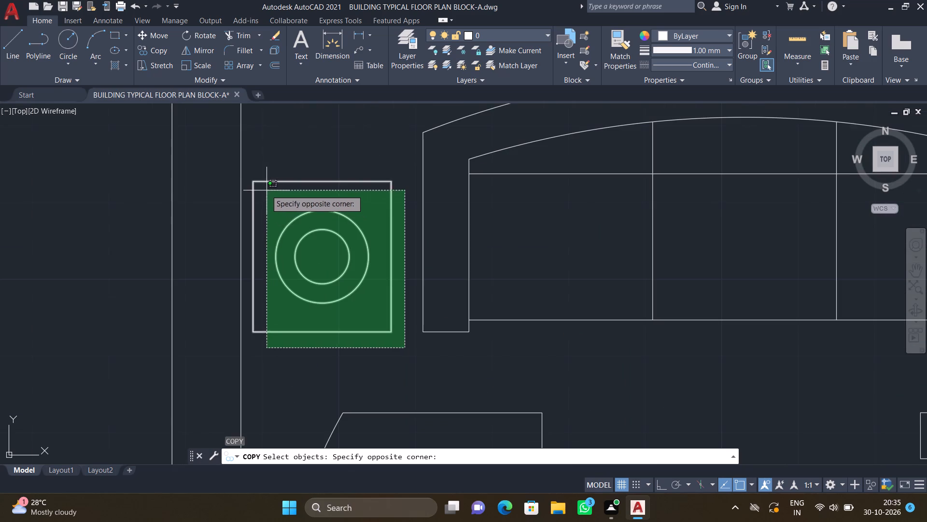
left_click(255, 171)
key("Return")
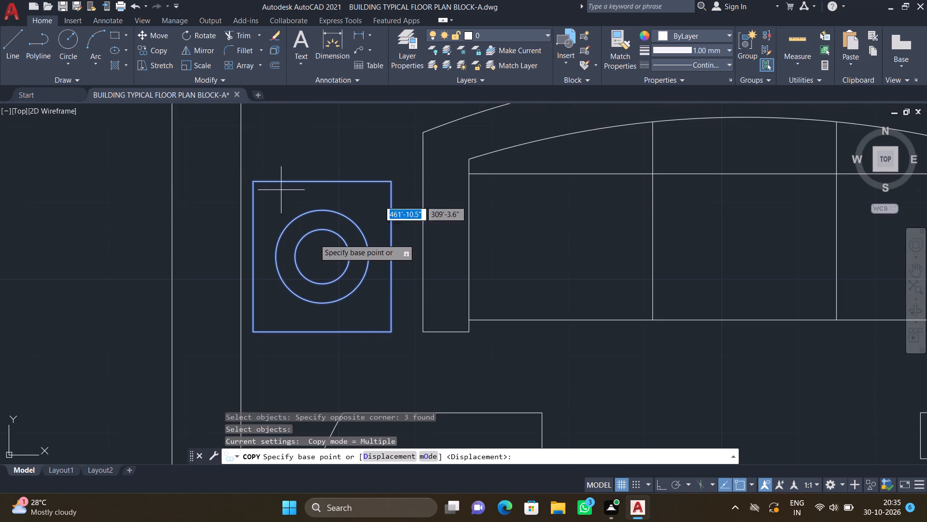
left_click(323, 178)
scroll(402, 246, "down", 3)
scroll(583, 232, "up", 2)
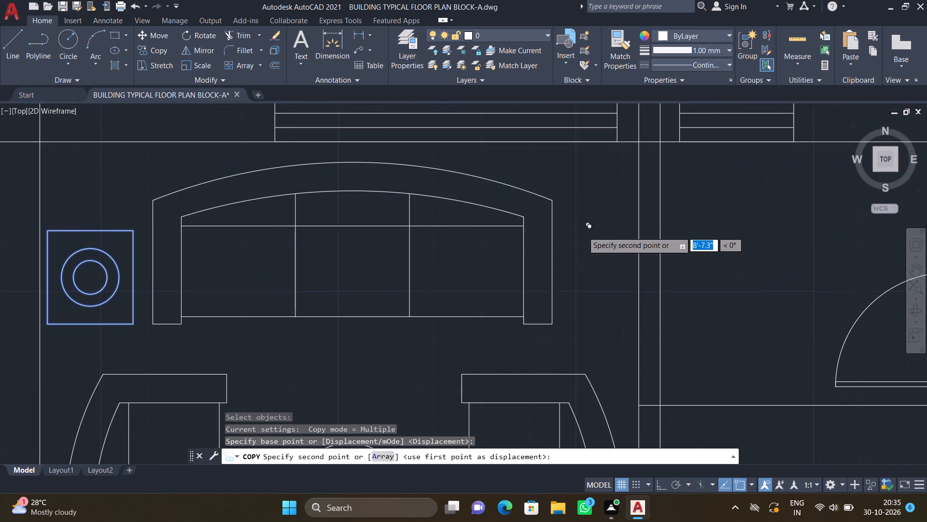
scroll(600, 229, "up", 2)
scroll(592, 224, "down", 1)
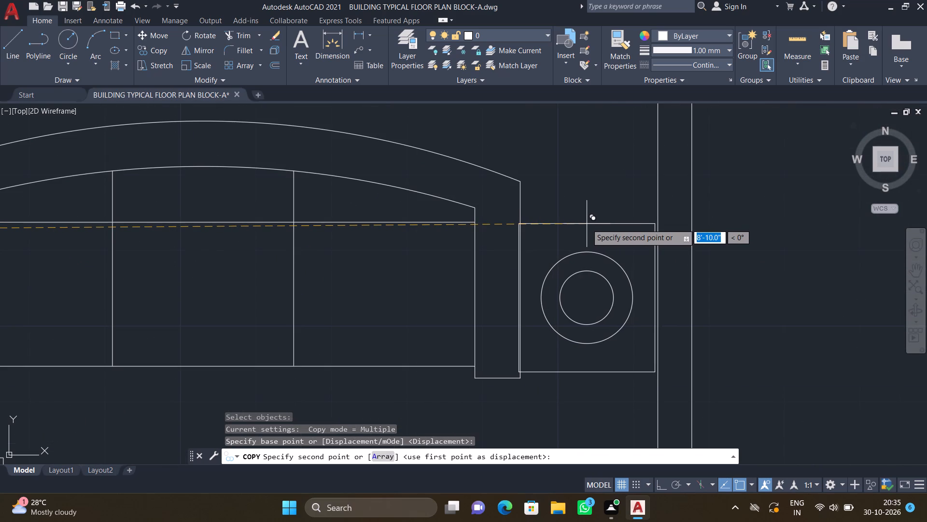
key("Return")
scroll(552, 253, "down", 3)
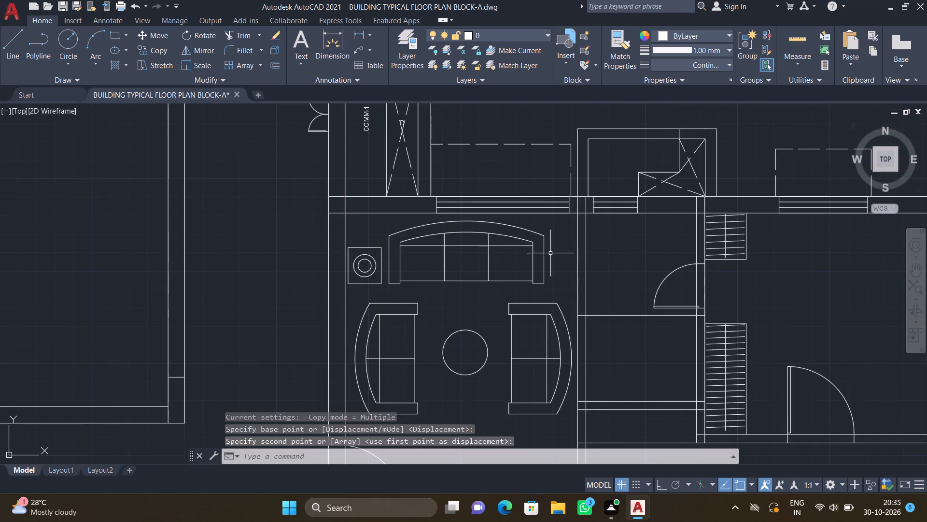
Move the unfurnished unit's three-seat sofa slightly west, closer to its west side table.
scroll(549, 281, "up", 2)
key("m")
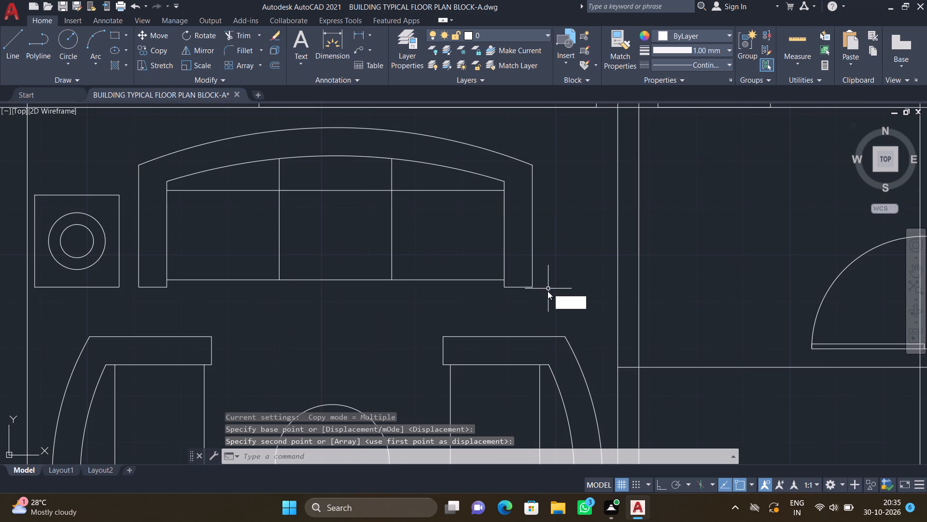
key("Return")
left_click(531, 281)
key("Return")
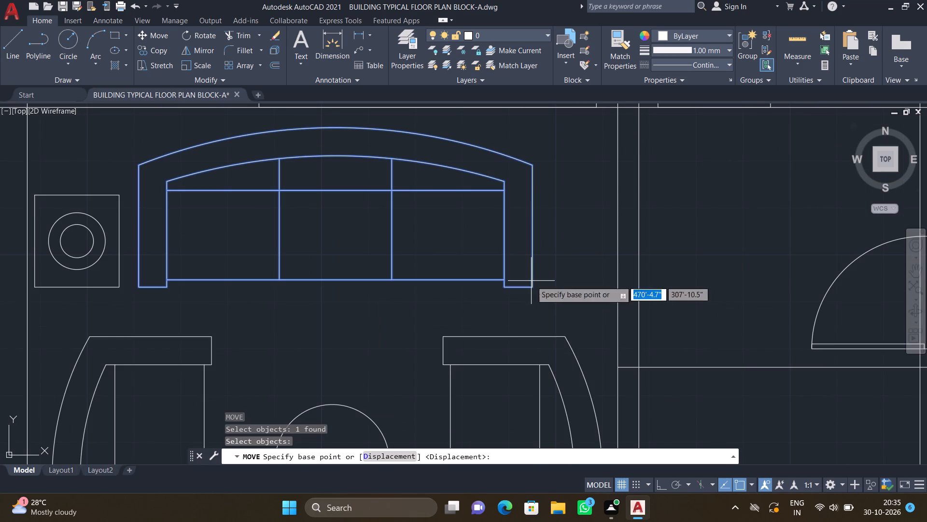
left_click(337, 277)
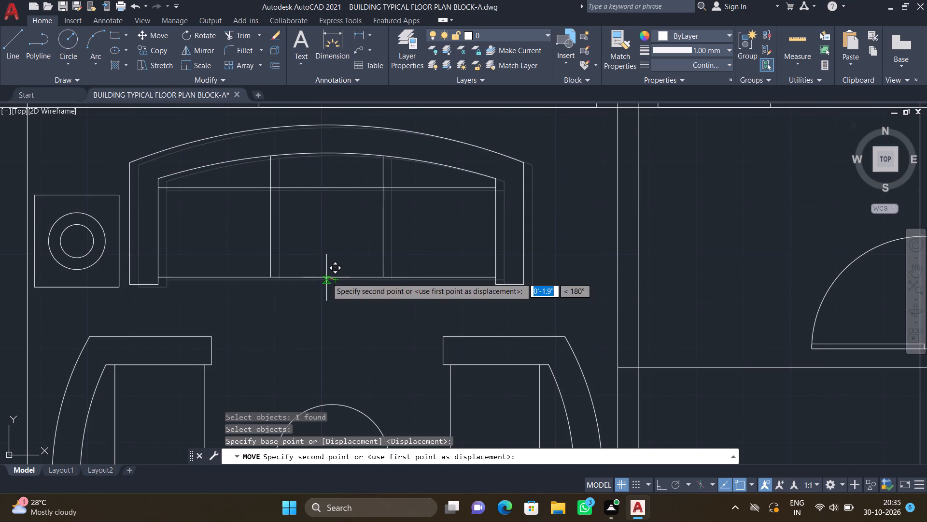
left_click(323, 282)
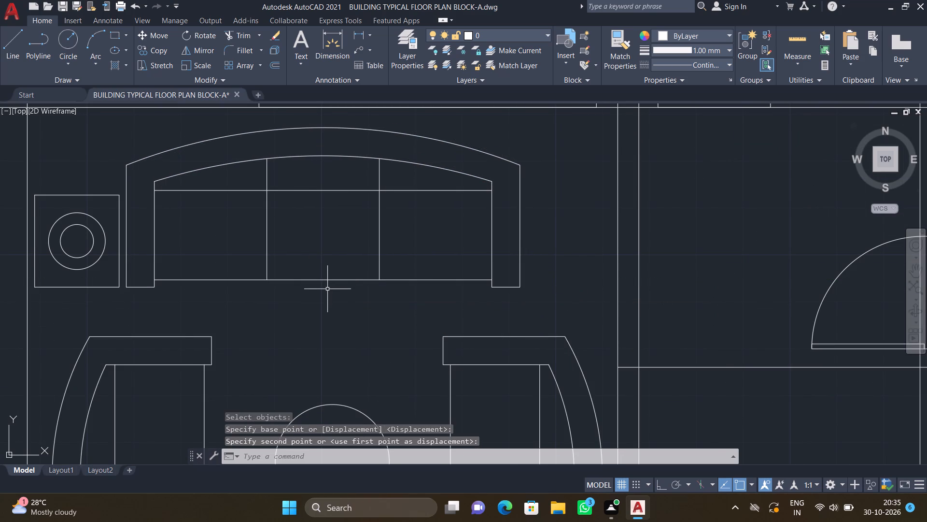
Copy the side table with its two circles about 8'-9" east, between the three-seat sofa and the drawing room's east wall.
scroll(327, 289, "down", 1)
type("CO")
key("Return")
scroll(190, 293, "up", 1)
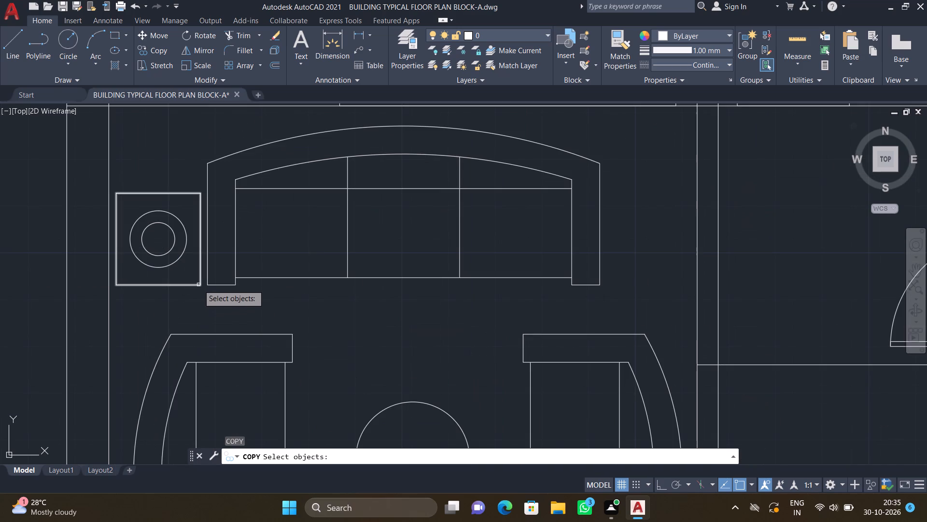
scroll(201, 288, "up", 1)
left_click(199, 293)
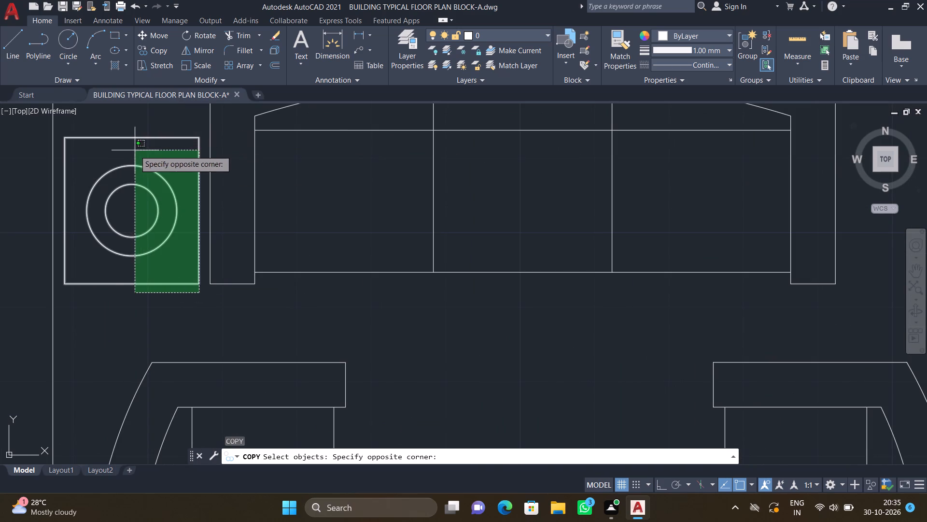
scroll(112, 143, "up", 1)
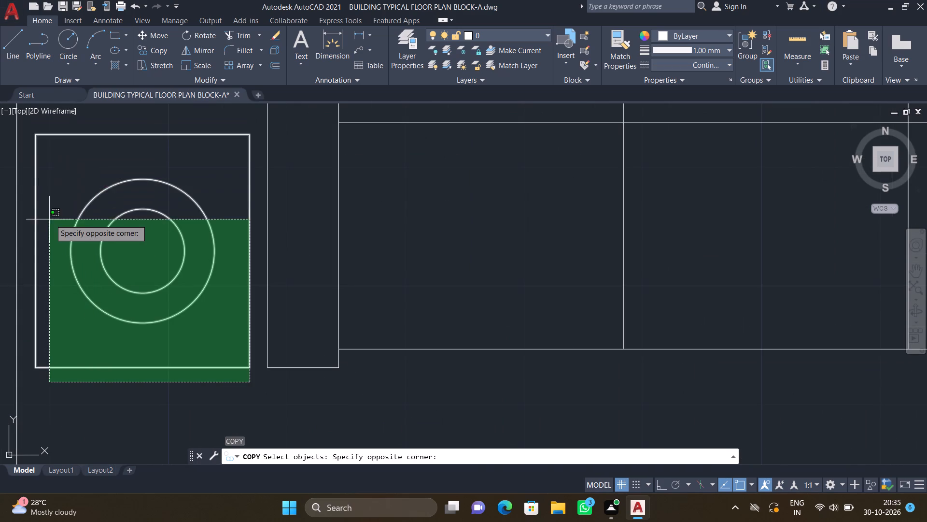
left_click(47, 130)
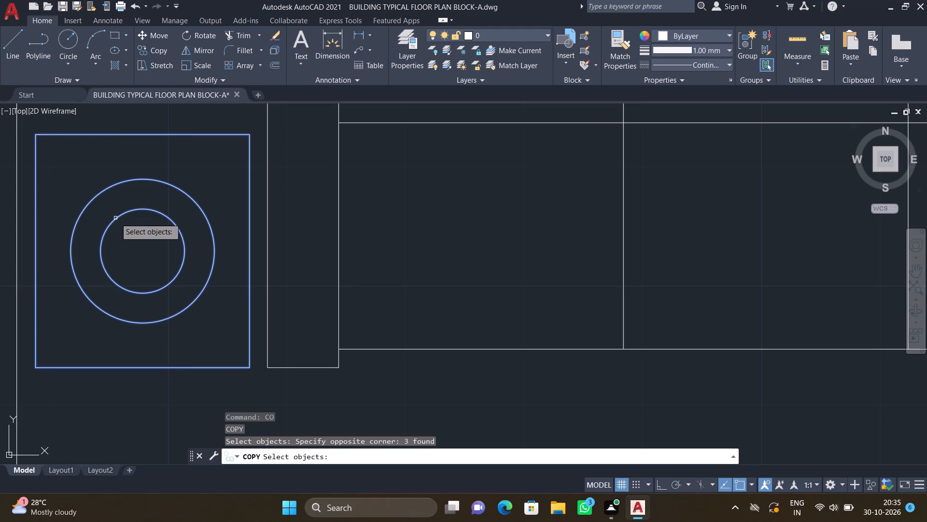
key("Return")
left_click(145, 130)
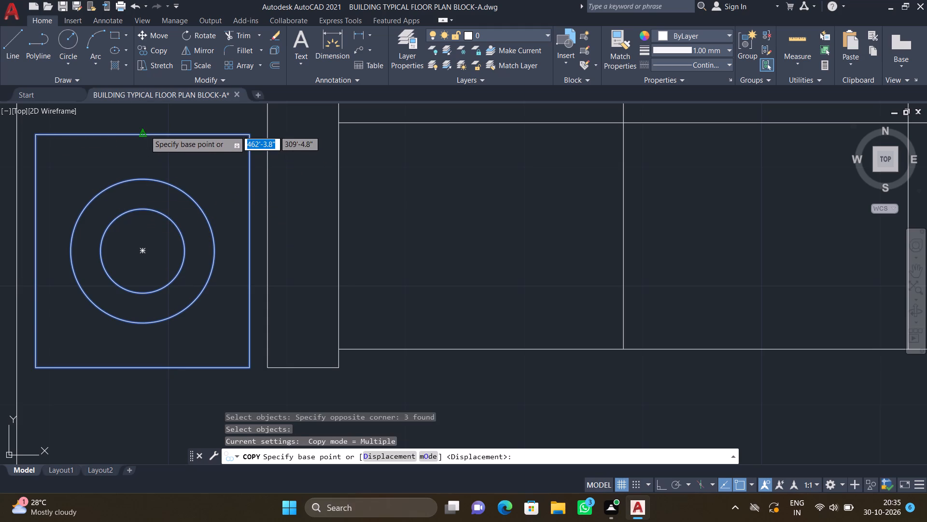
scroll(225, 172, "down", 3)
scroll(512, 172, "up", 2)
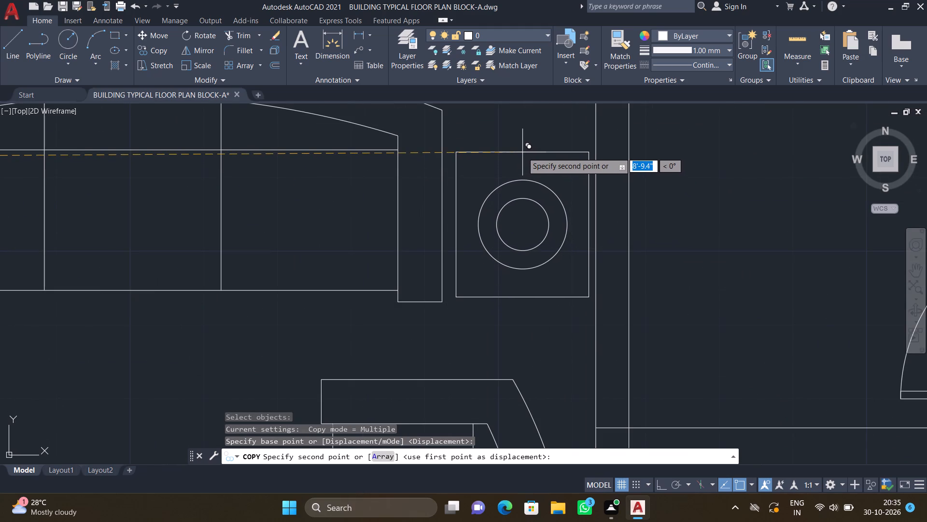
left_click(521, 152)
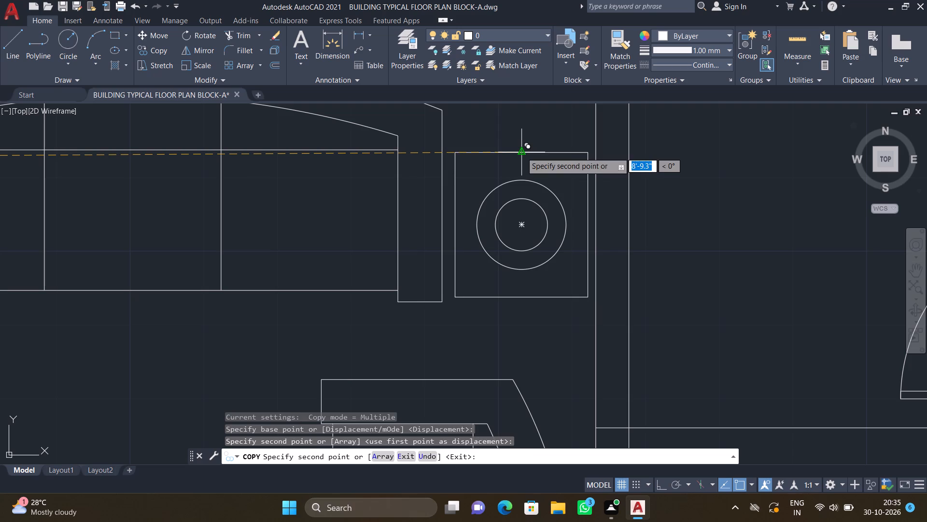
key("Return")
Copy the water closet from the furnished unit's north toilet about 51'-2" east, against the north wall of the unfurnished unit's toilet.
scroll(505, 161, "down", 3)
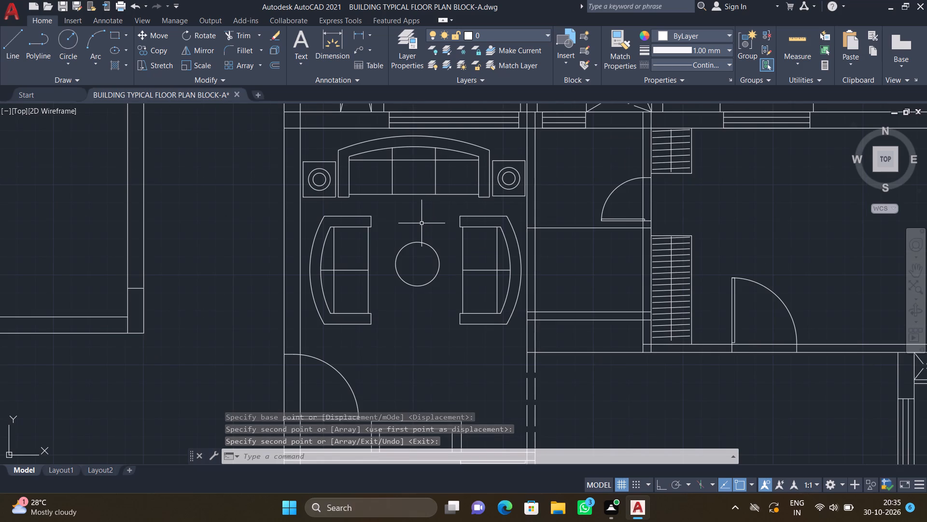
scroll(414, 223, "down", 3)
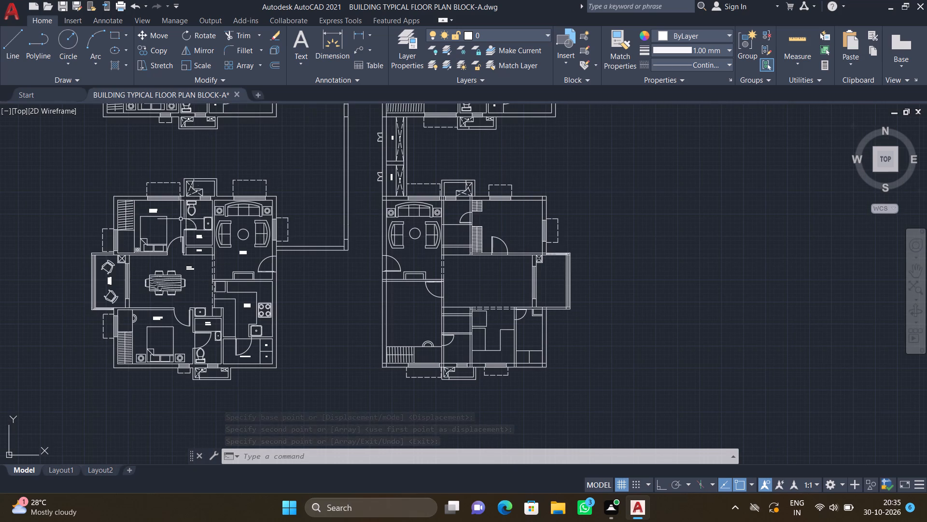
scroll(198, 208, "up", 2)
key("c")
key("o")
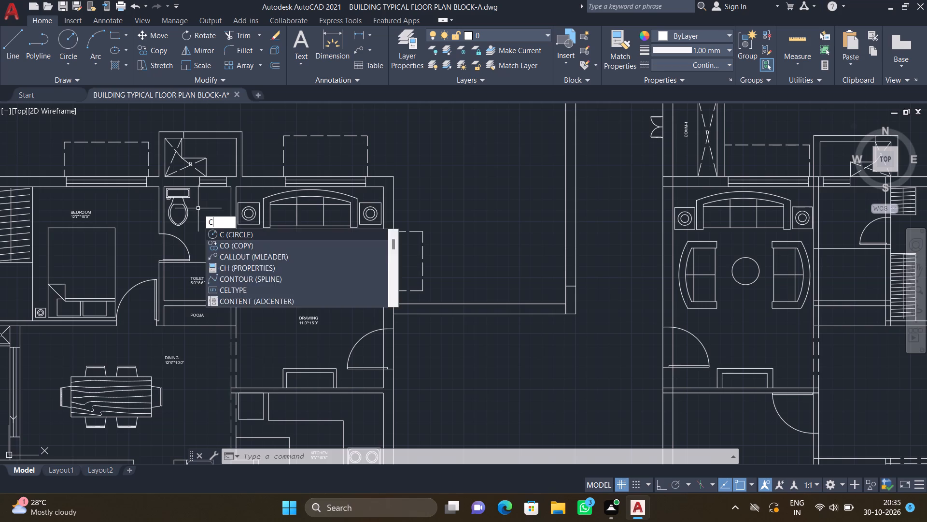
key("Return")
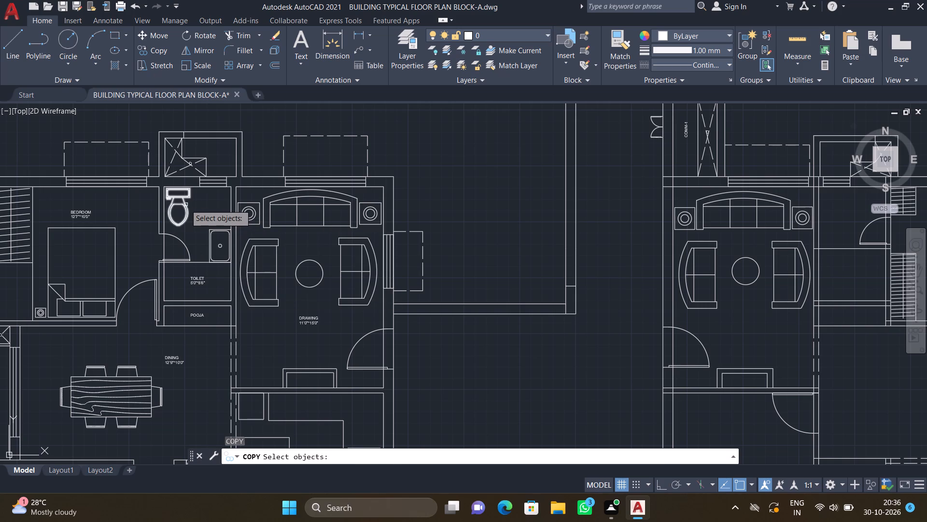
left_click(185, 204)
key("Return")
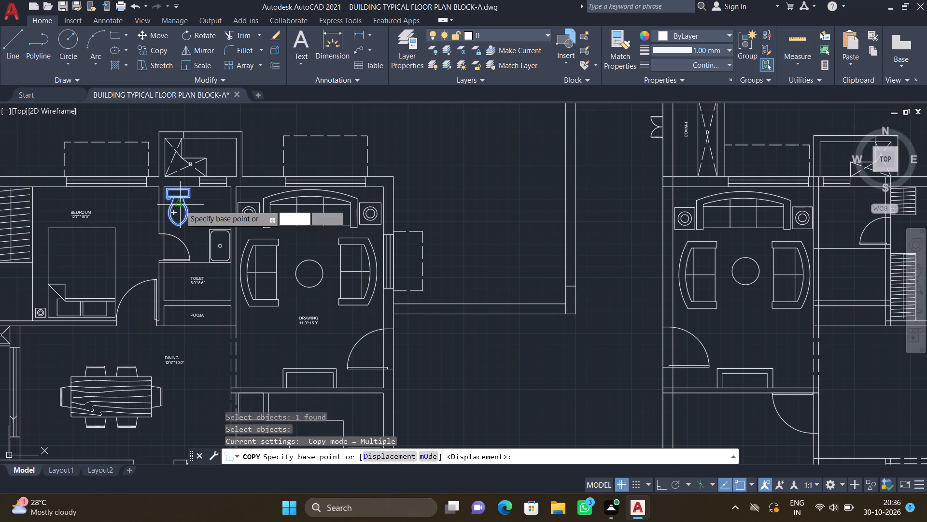
scroll(179, 200, "up", 1)
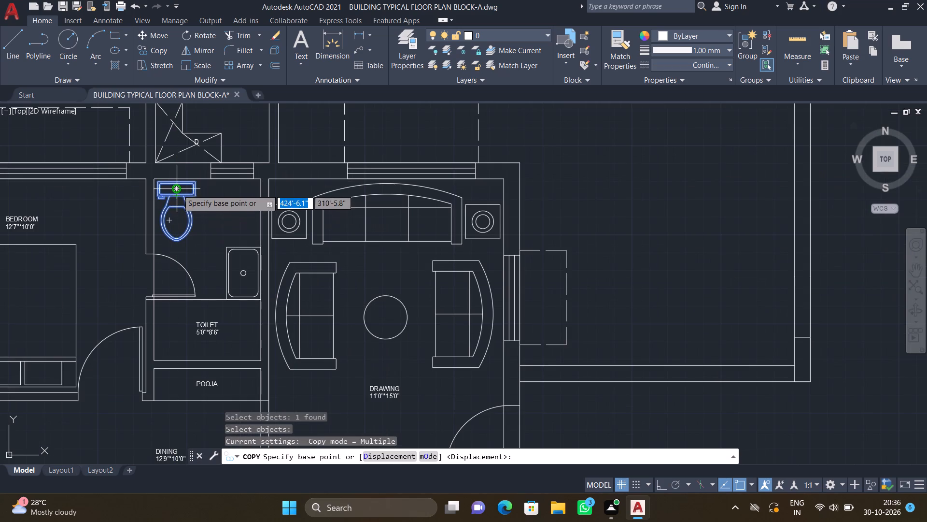
left_click(178, 183)
scroll(264, 214, "down", 2)
scroll(372, 241, "down", 2)
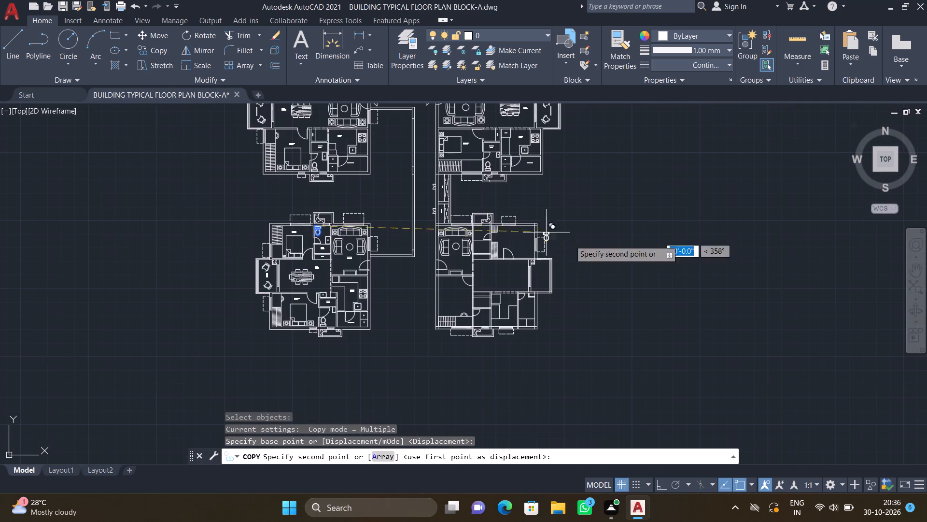
scroll(490, 220, "up", 2)
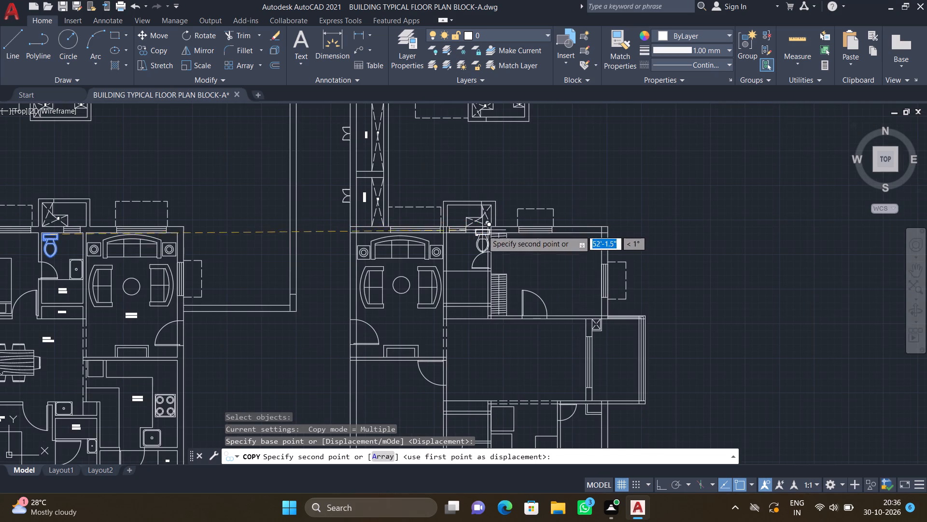
scroll(481, 237, "up", 4)
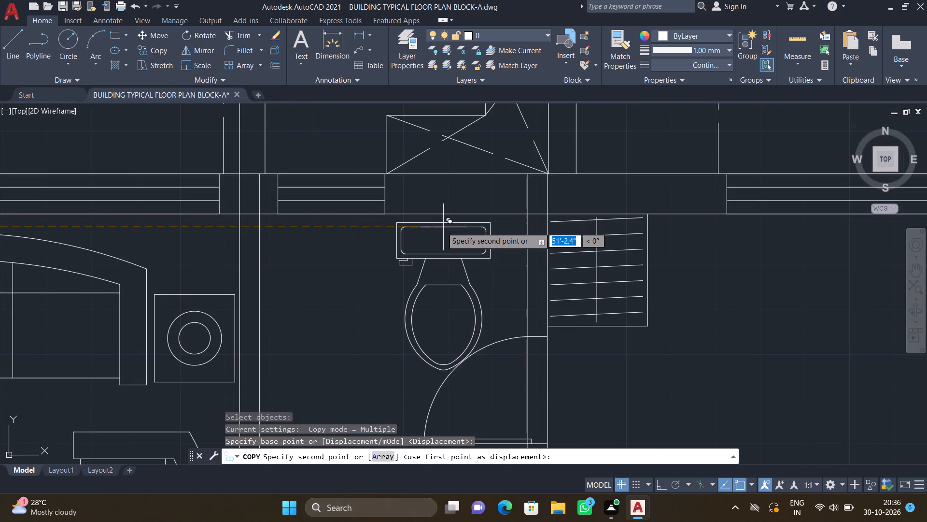
left_click(441, 226)
key("Return")
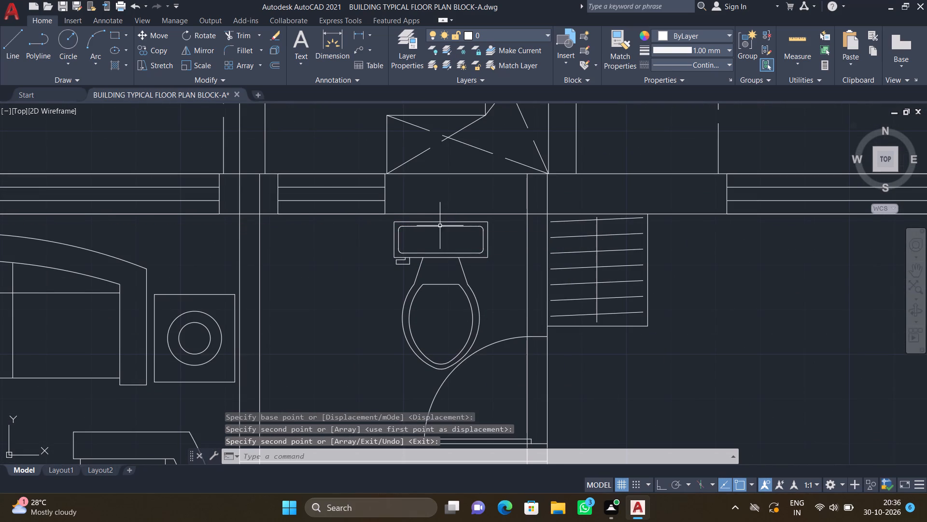
Copy the double bed from the furnished unit's north bedroom about 69'-10" east into the unfurnished unit's north-east bedroom.
scroll(425, 236, "down", 3)
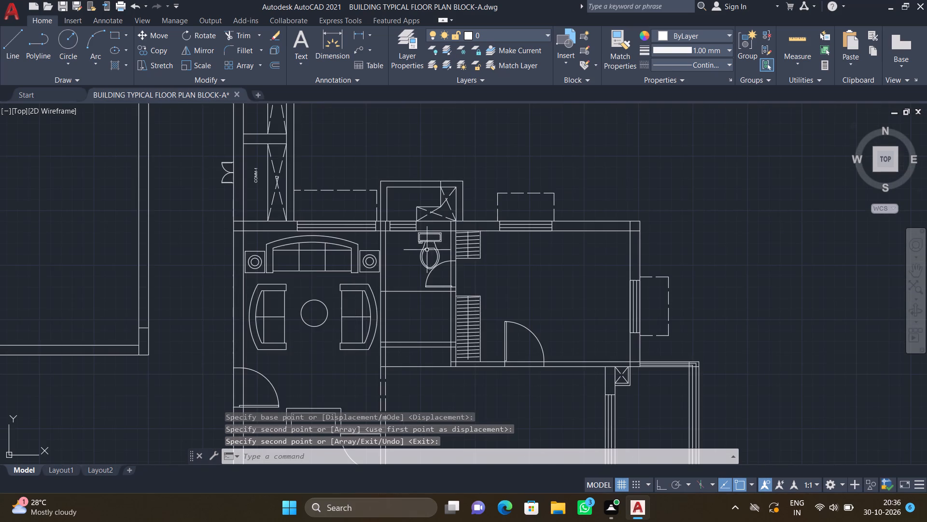
scroll(420, 256, "down", 2)
scroll(102, 295, "up", 2)
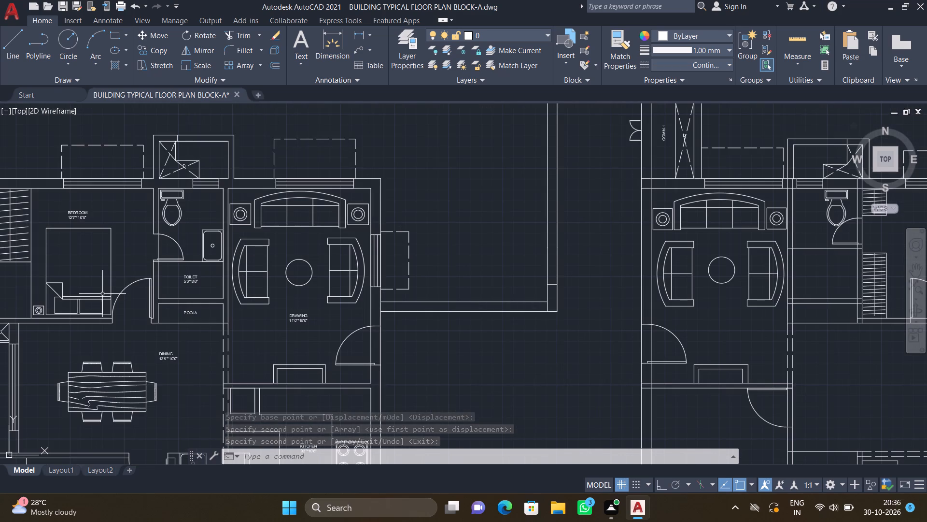
type("CO")
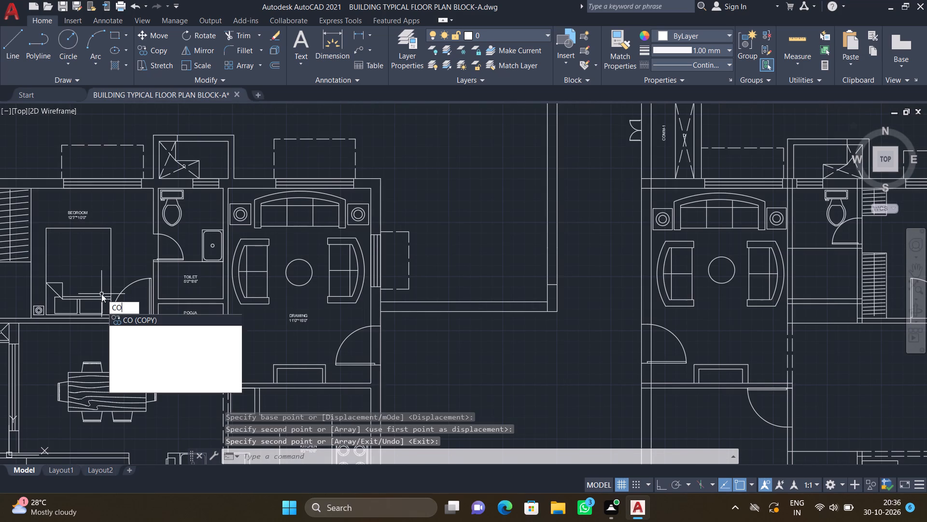
key("Return")
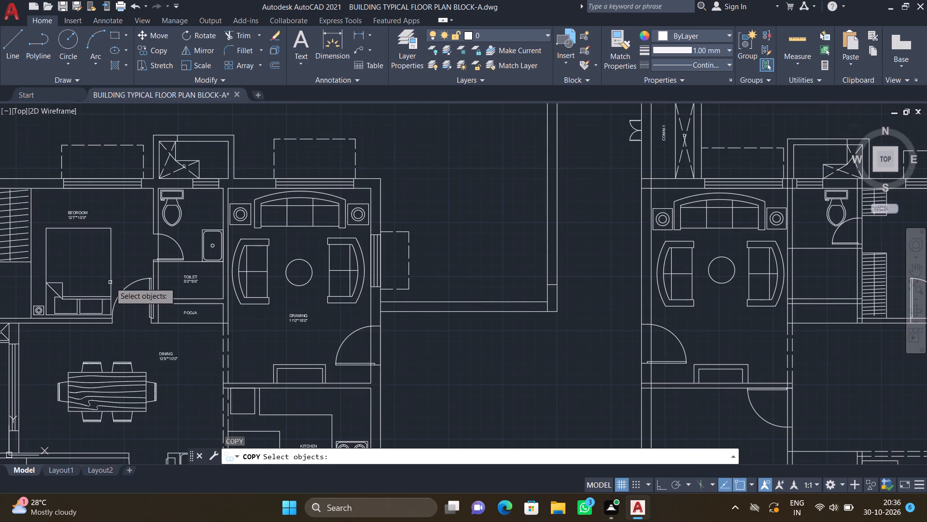
left_click(112, 261)
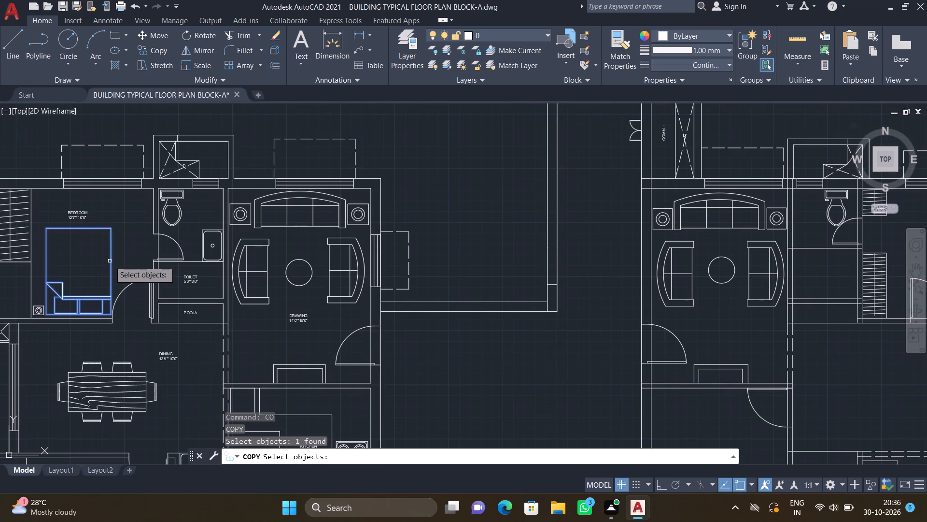
key("Return")
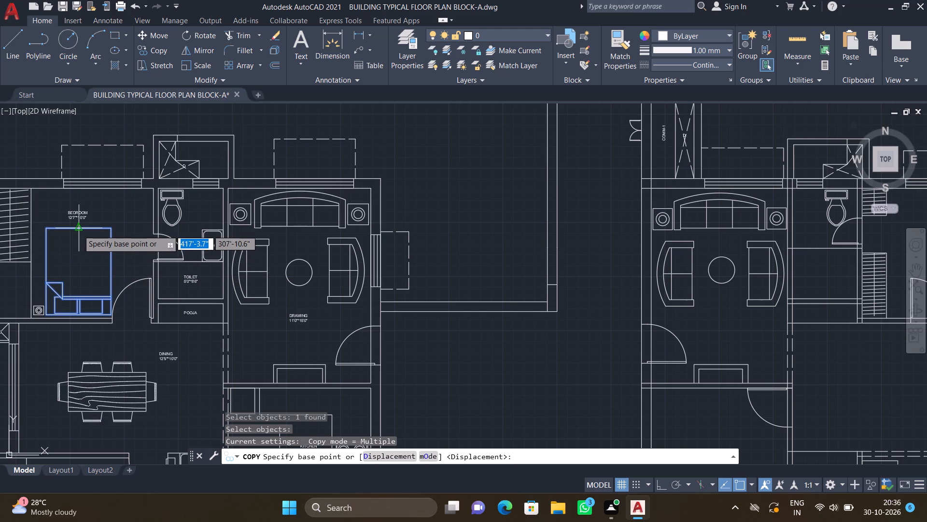
left_click(79, 230)
scroll(216, 279, "down", 4)
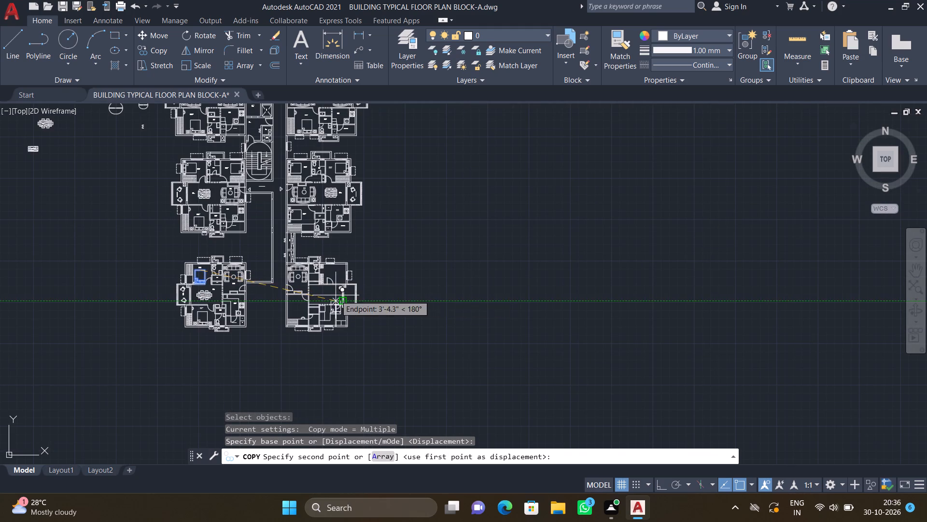
scroll(337, 290, "up", 3)
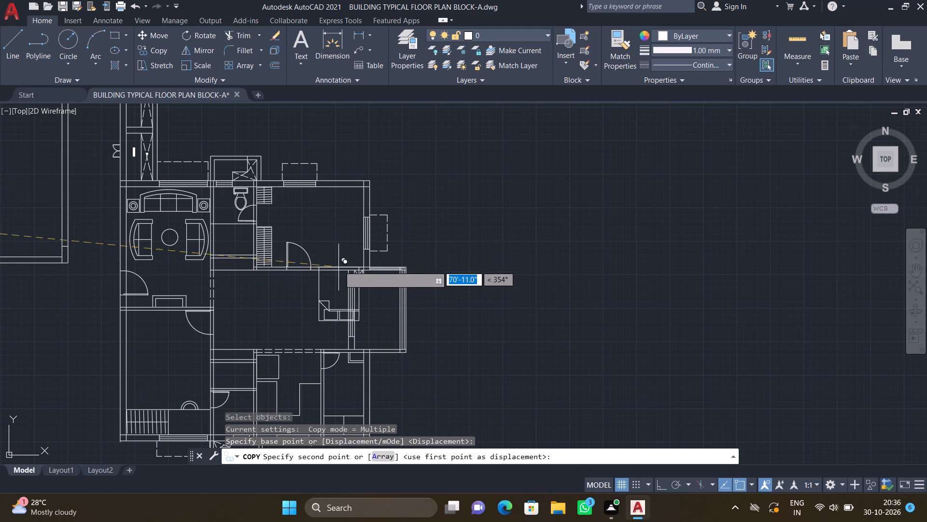
scroll(337, 220, "up", 2)
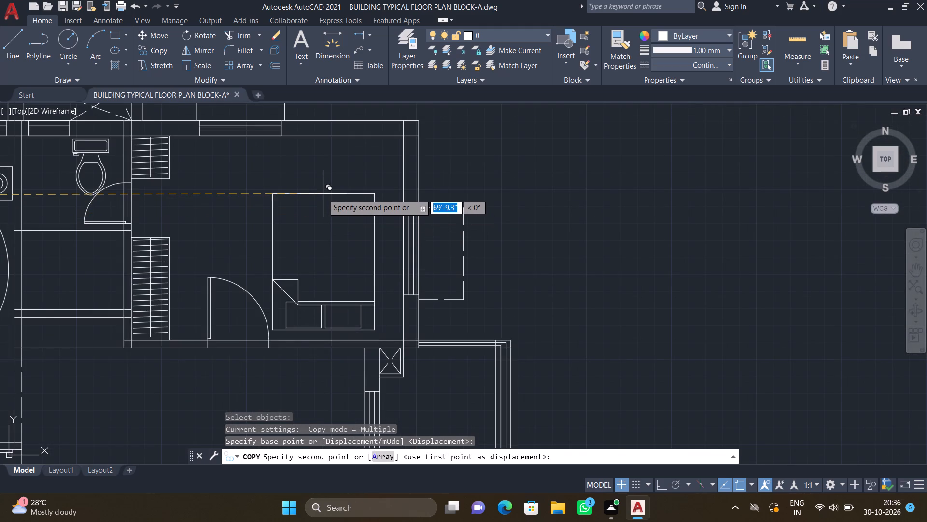
scroll(324, 196, "up", 1)
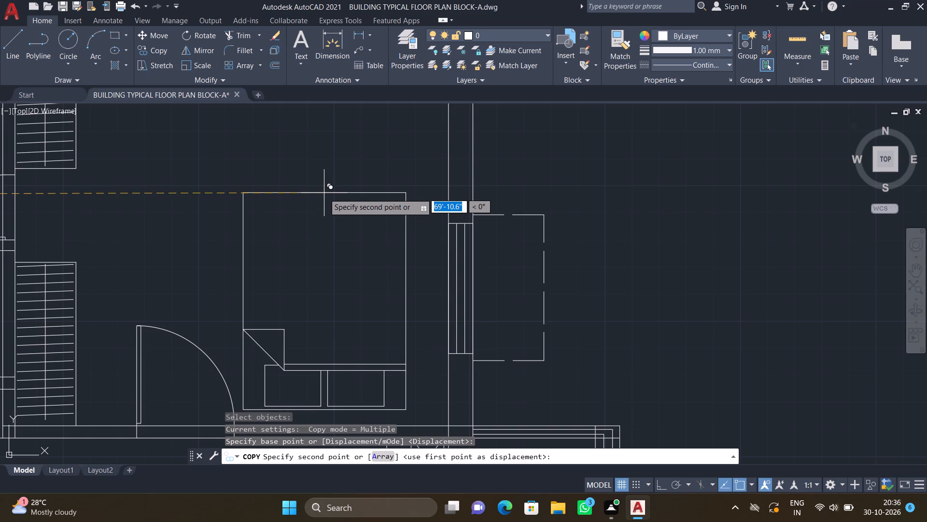
scroll(323, 193, "down", 1)
left_click(323, 195)
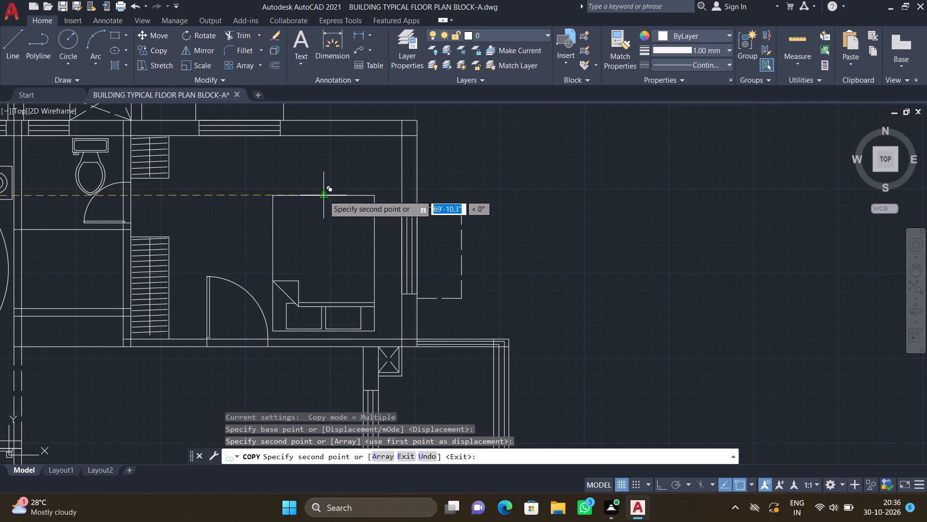
key("Return")
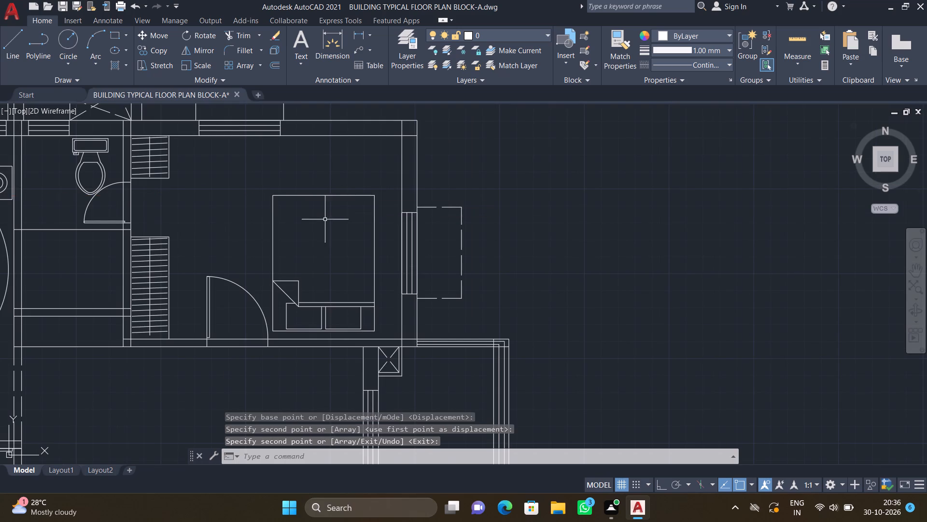
Draw a bedside-table rectangle about 11" square between the copied bed's pillow end and the bedroom's east wall.
scroll(379, 335, "up", 2)
key("r")
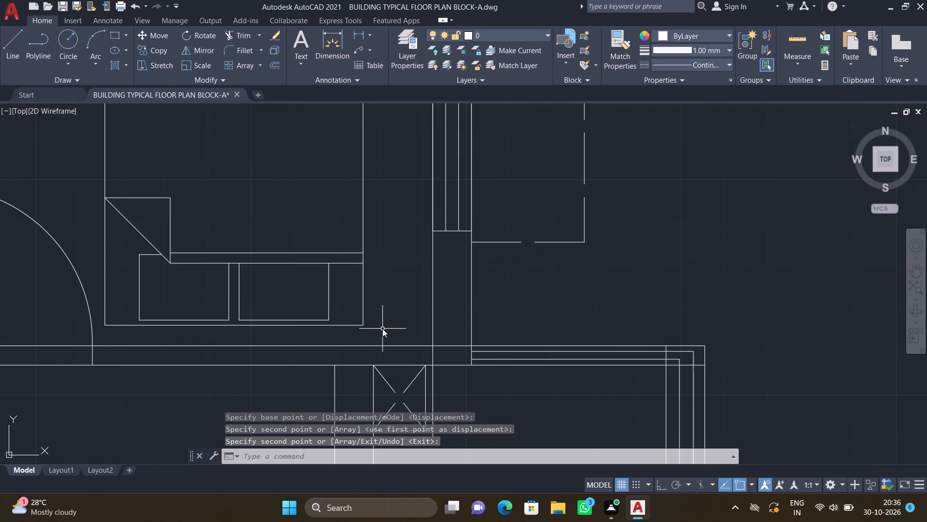
type("EC")
key("Return")
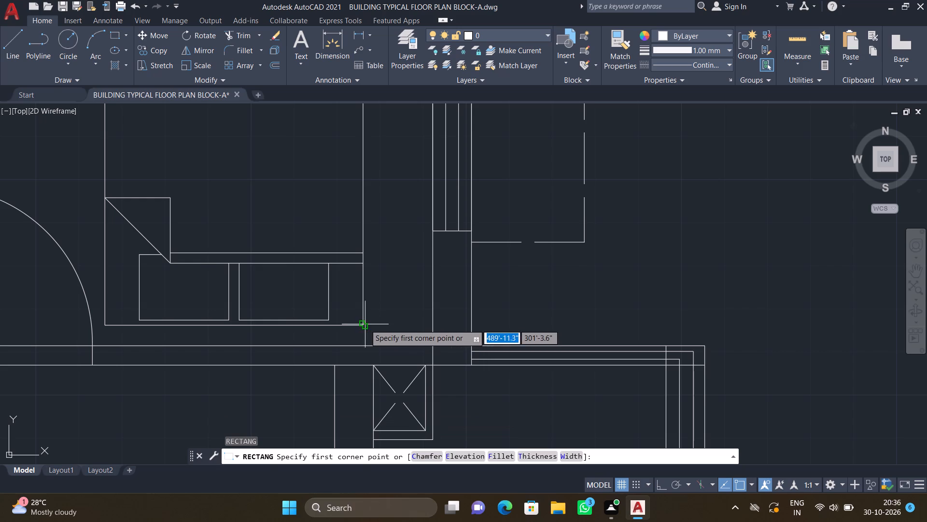
scroll(349, 337, "up", 1)
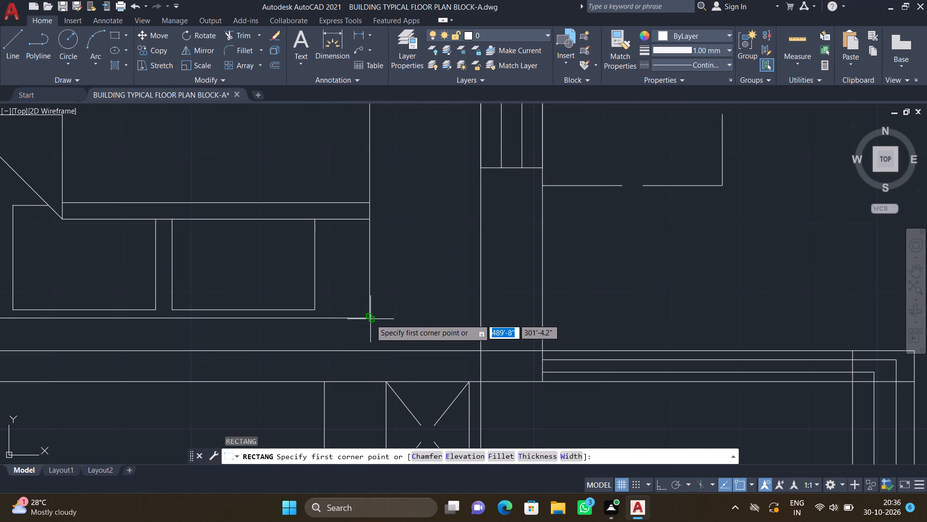
left_click(390, 315)
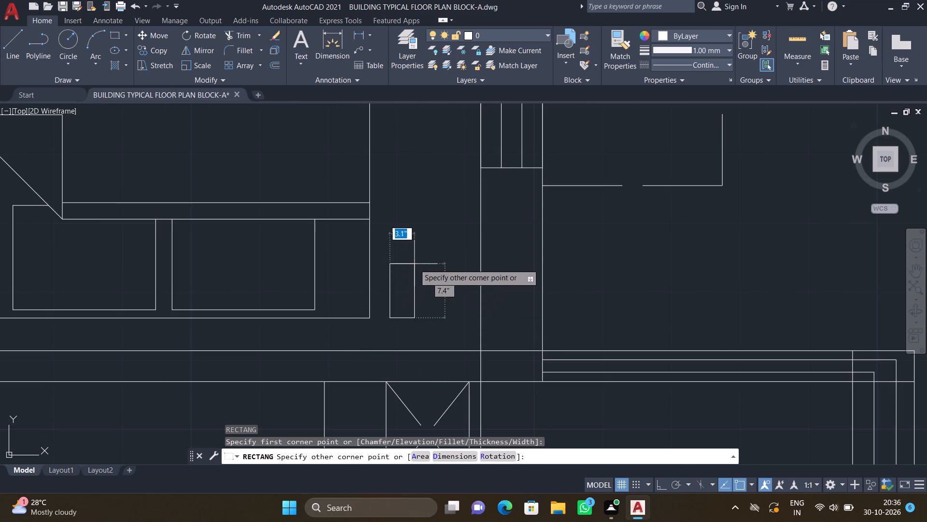
scroll(447, 224, "up", 2)
scroll(457, 229, "down", 2)
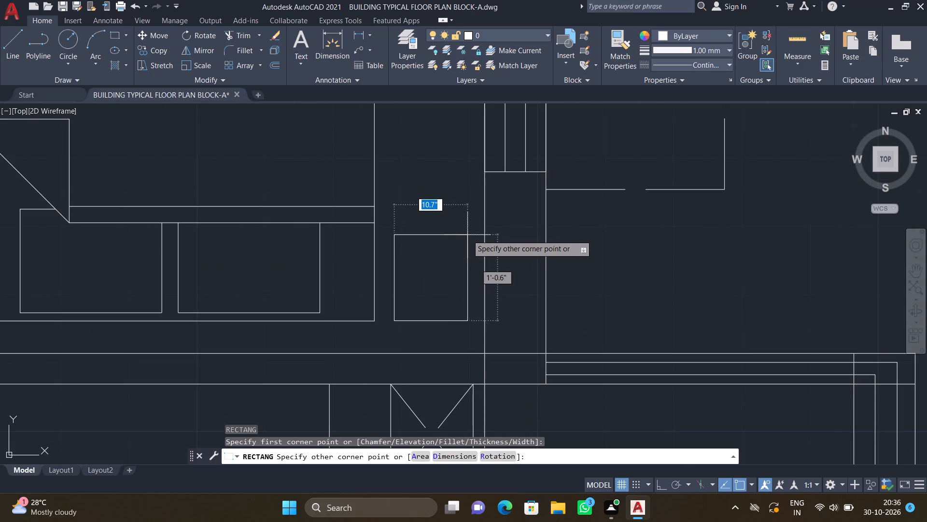
scroll(468, 236, "up", 1)
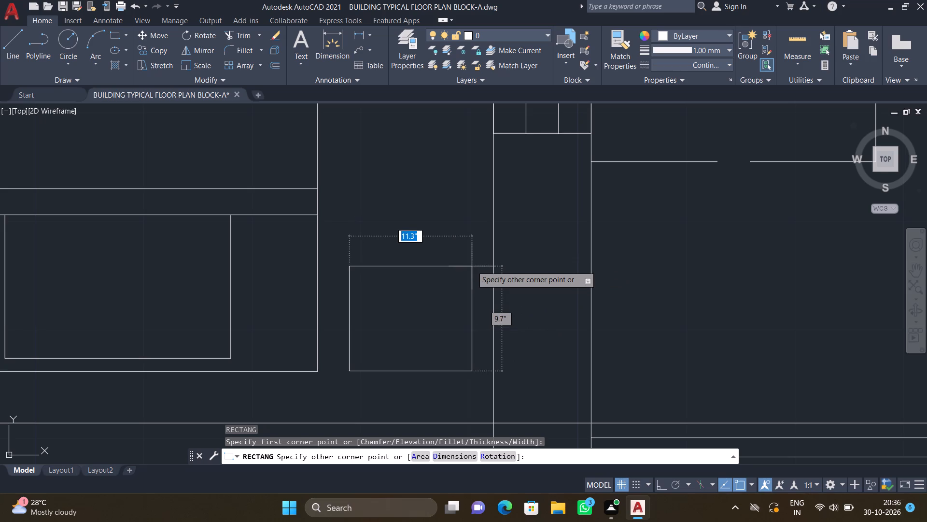
left_click(471, 252)
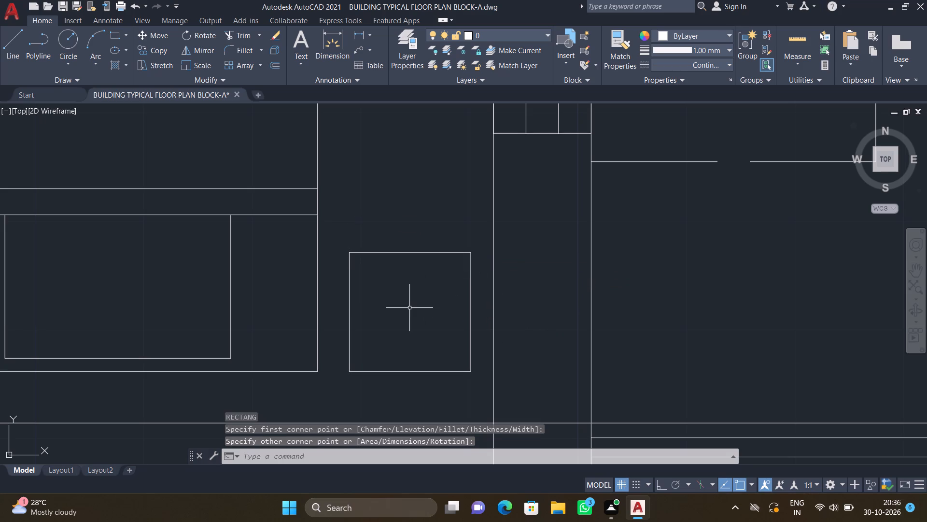
Draw two concentric circles centred in the new bedside-table rectangle, the outer one with a radius of about 3.6".
key("c")
key("Return")
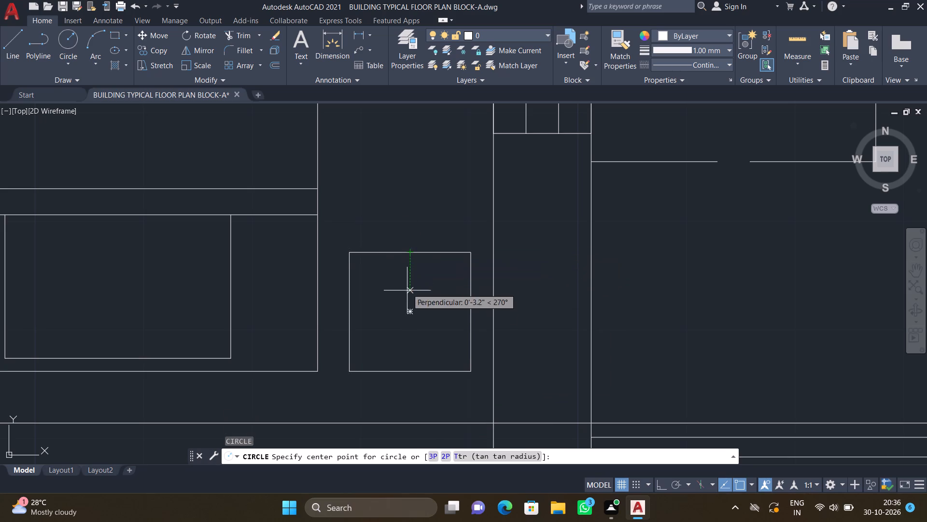
left_click_drag(410, 314, 411, 324)
left_click(417, 350)
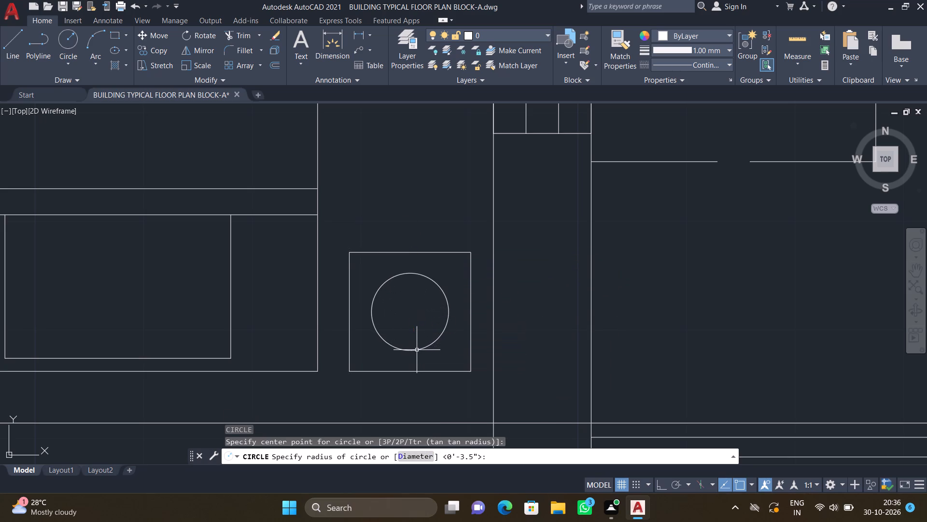
key("c")
key("Return")
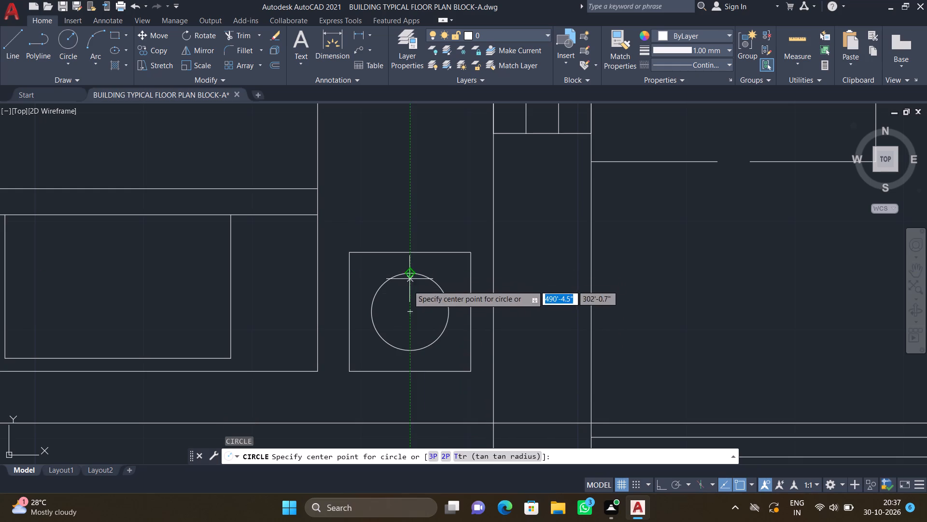
left_click_drag(412, 314, 413, 319)
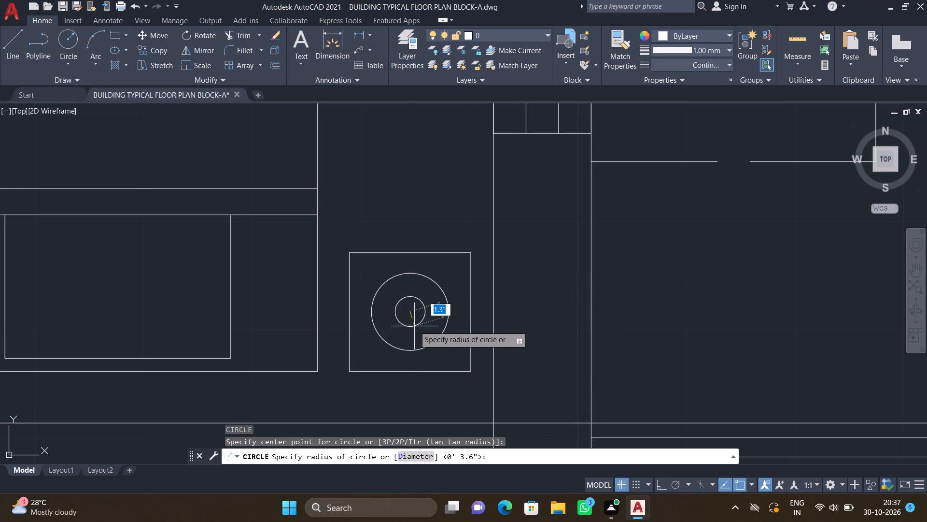
scroll(416, 328, "up", 2)
left_click(421, 344)
scroll(413, 318, "down", 4)
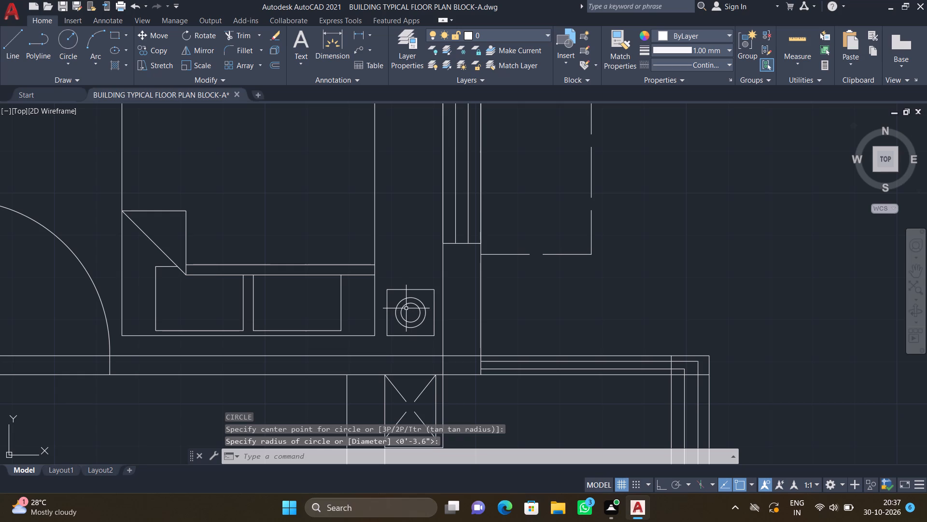
Copy the double bed from Bedroom-1 of the furnished north-west unit about 87'-9" south-east into the unfurnished unit's south-west bedroom, headboard towards the west wall.
scroll(404, 307, "down", 4)
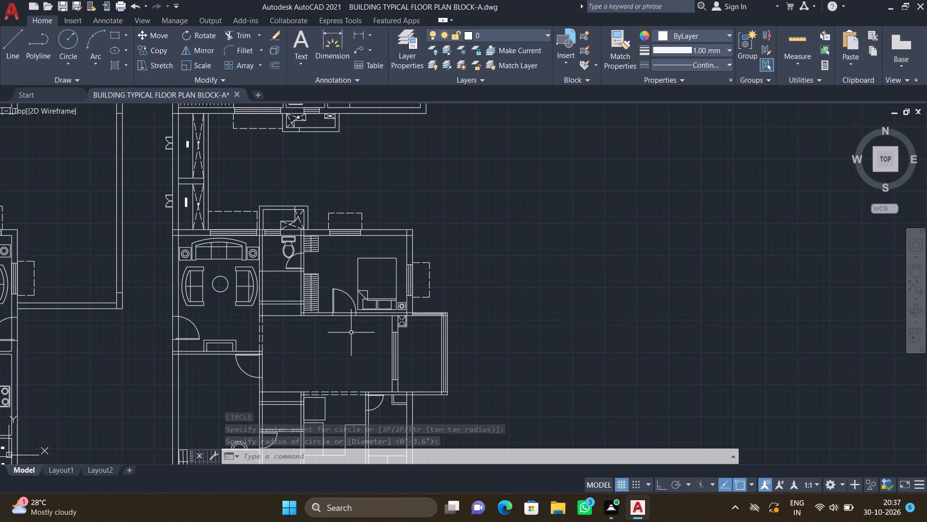
scroll(346, 333, "down", 2)
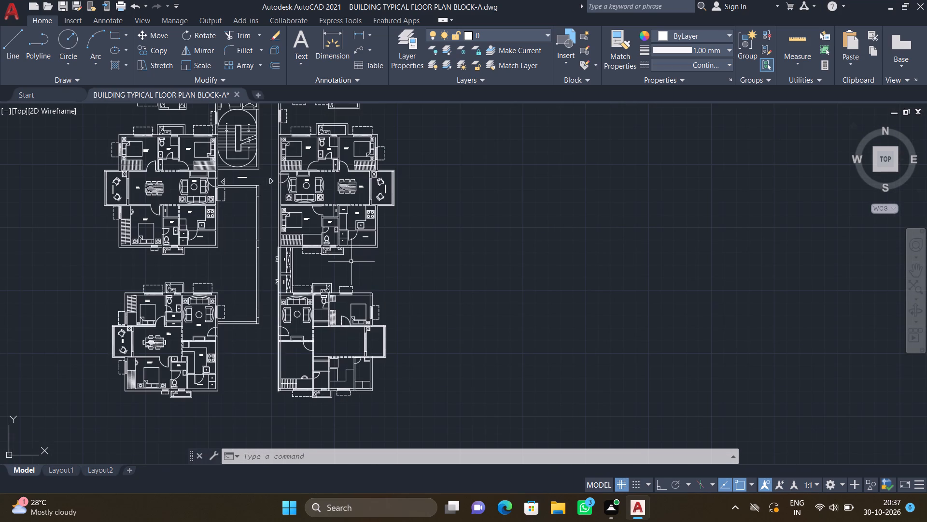
scroll(159, 138, "up", 2)
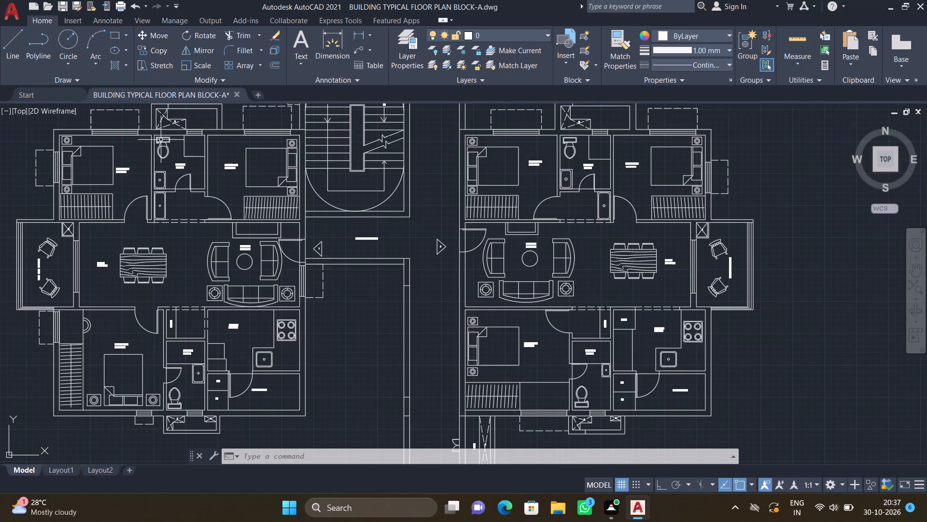
scroll(108, 160, "up", 2)
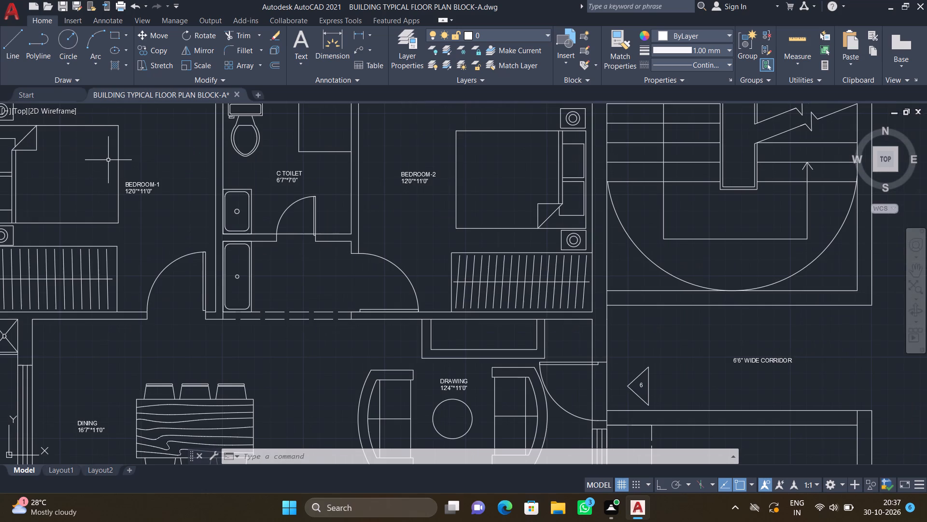
key("c")
key("o")
key("Return")
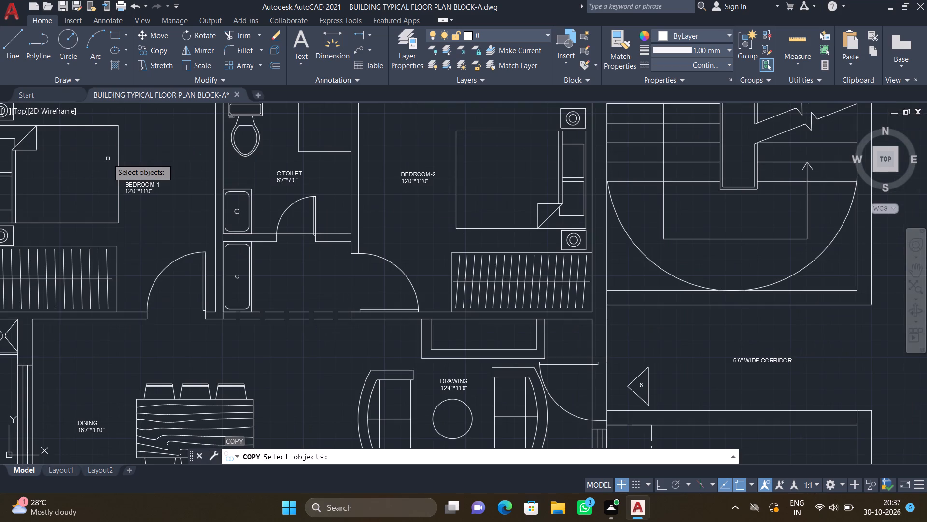
scroll(108, 159, "down", 2)
left_click(113, 165)
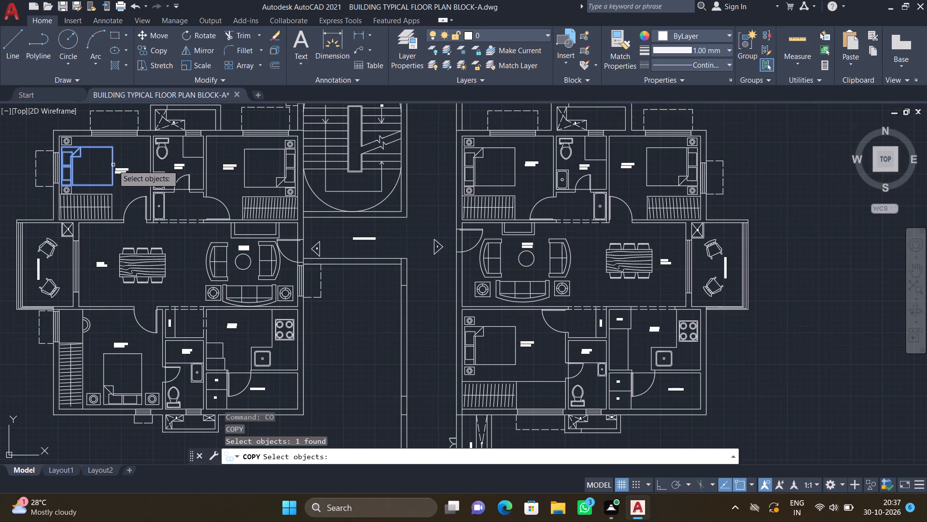
key("Return")
scroll(51, 192, "up", 2)
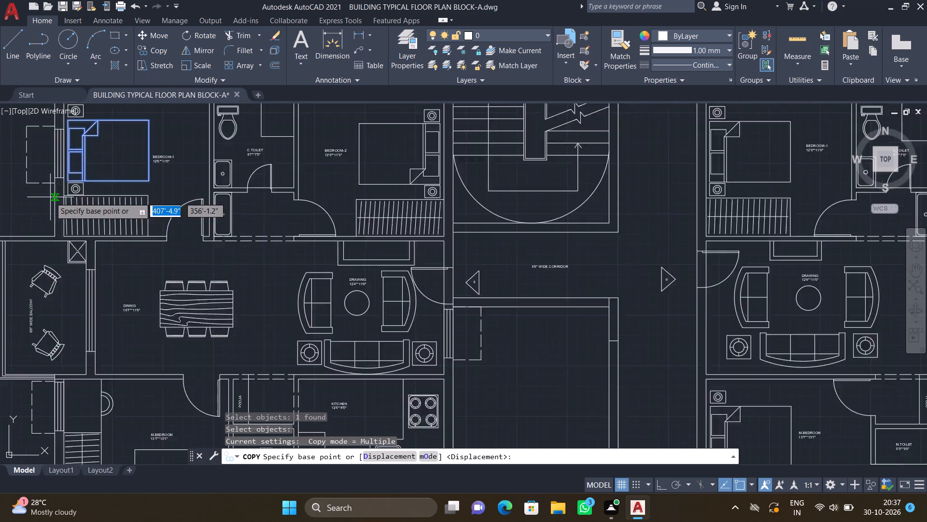
left_click(79, 165)
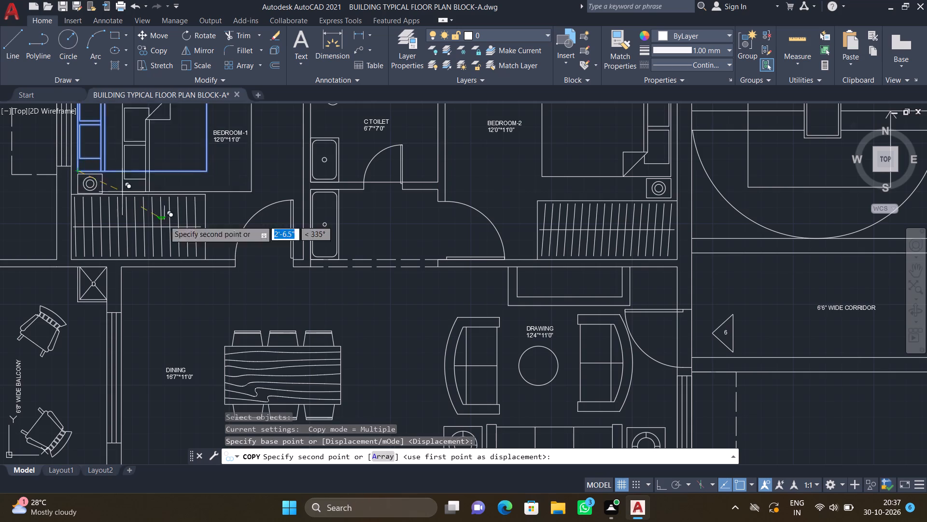
scroll(168, 252, "down", 3)
scroll(256, 325, "down", 3)
scroll(301, 407, "up", 2)
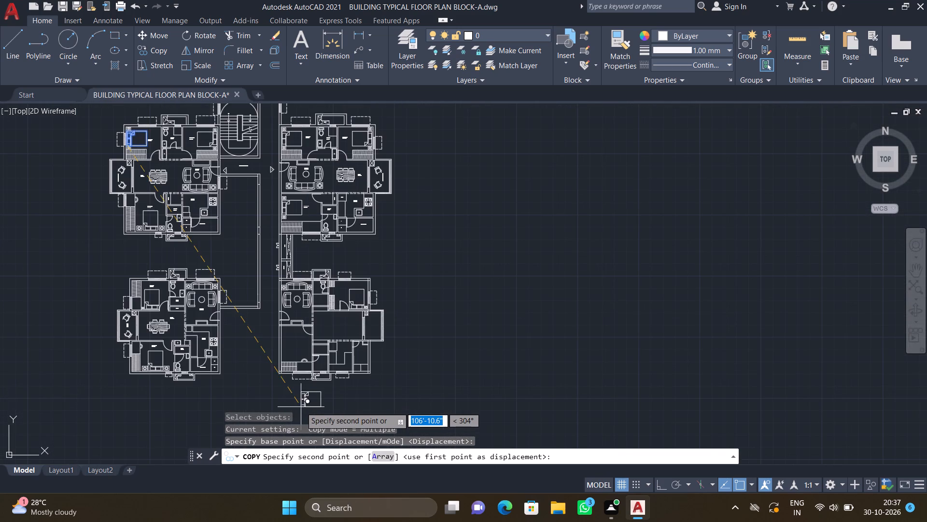
scroll(290, 388, "up", 2)
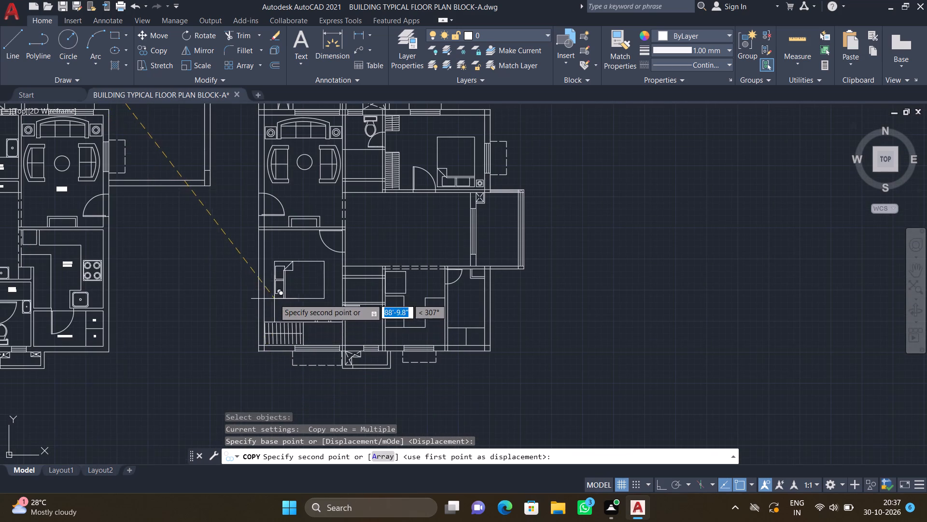
scroll(273, 299, "up", 3)
scroll(258, 295, "down", 2)
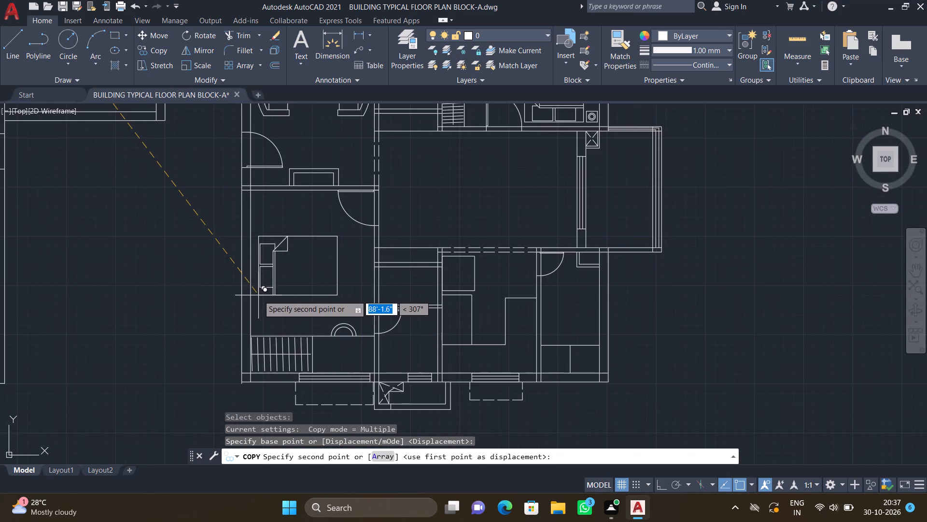
scroll(259, 296, "up", 1)
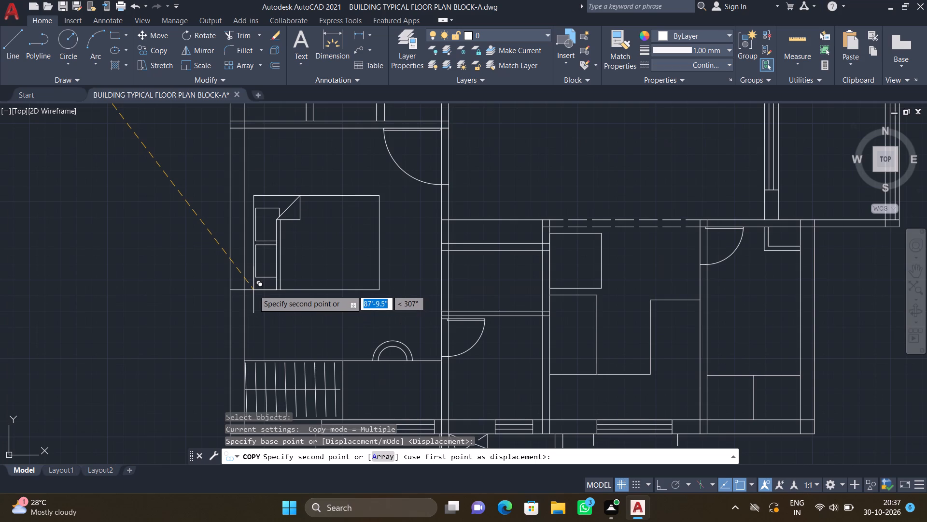
left_click(253, 290)
key("Return")
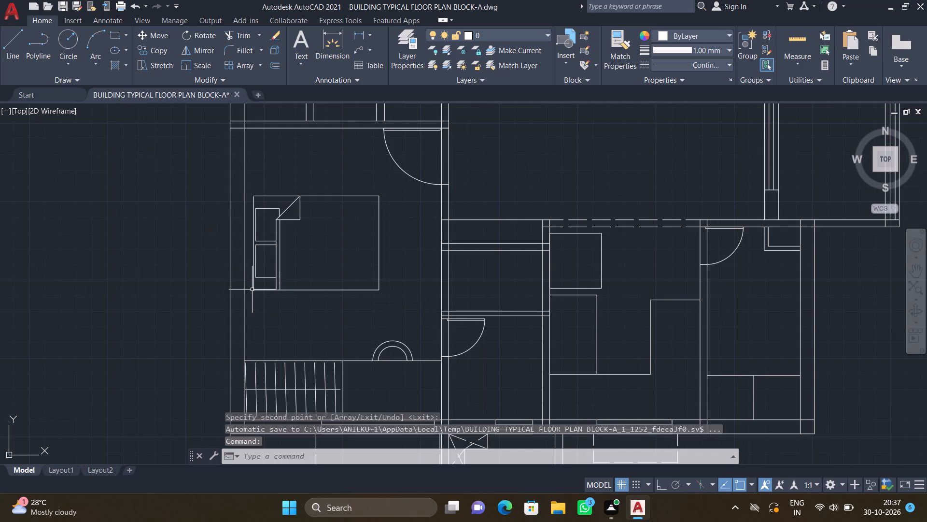
Copy the west bedside table with its circles from the north-west unit's south bedroom about 65'-10" to the south side of the newly copied bed.
scroll(249, 297, "down", 4)
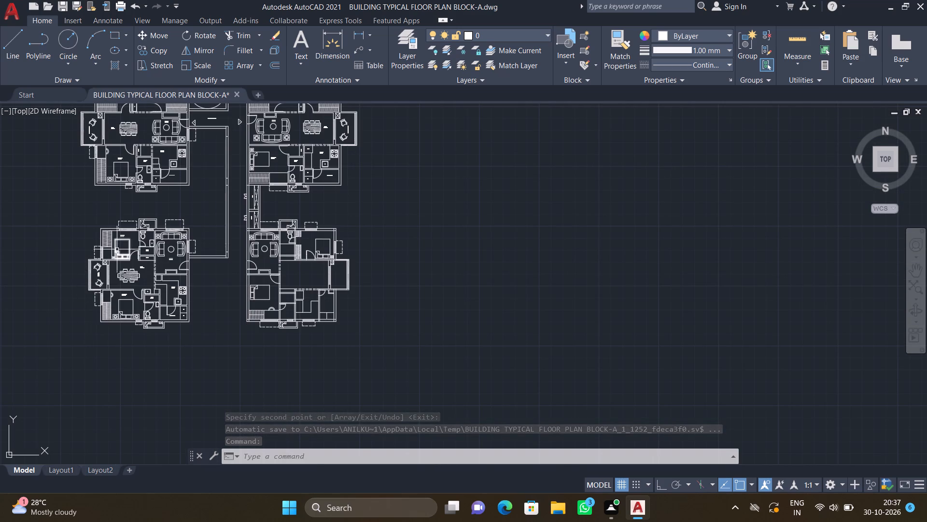
scroll(121, 183, "up", 4)
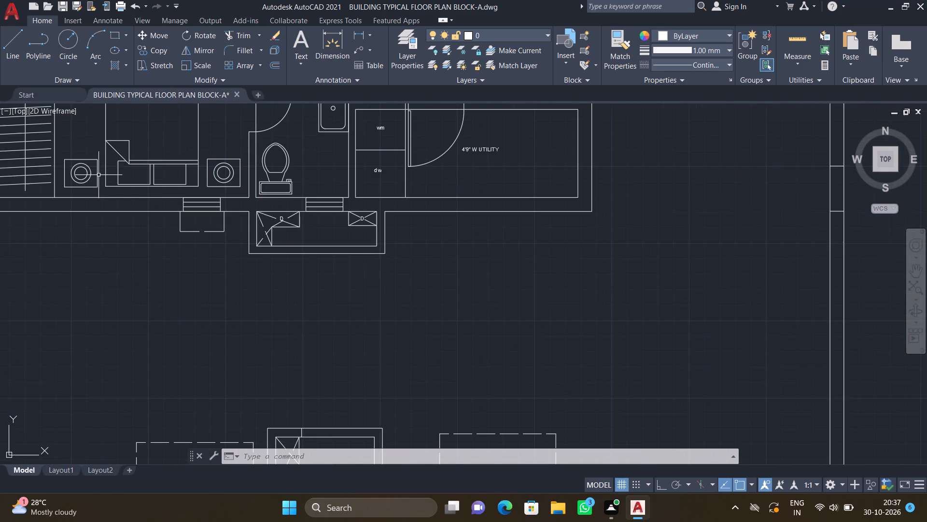
type("CO")
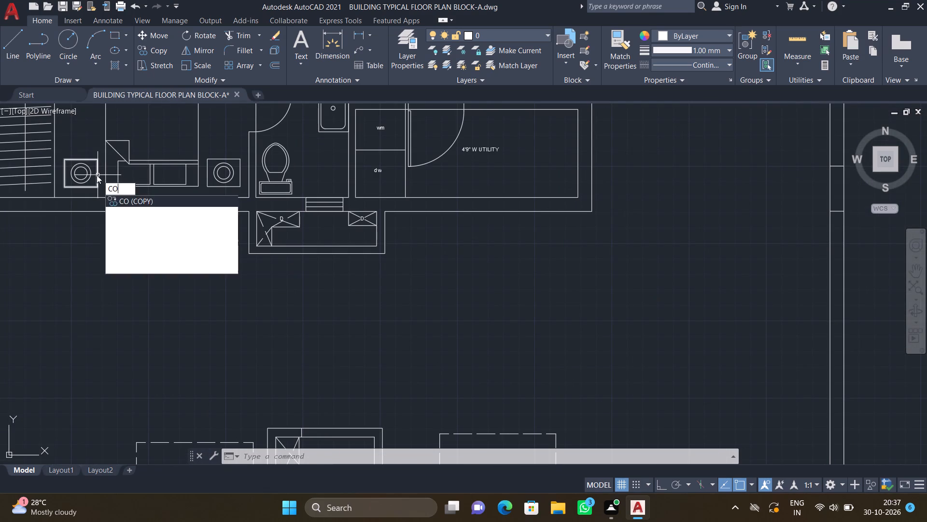
key("Return")
scroll(90, 180, "up", 2)
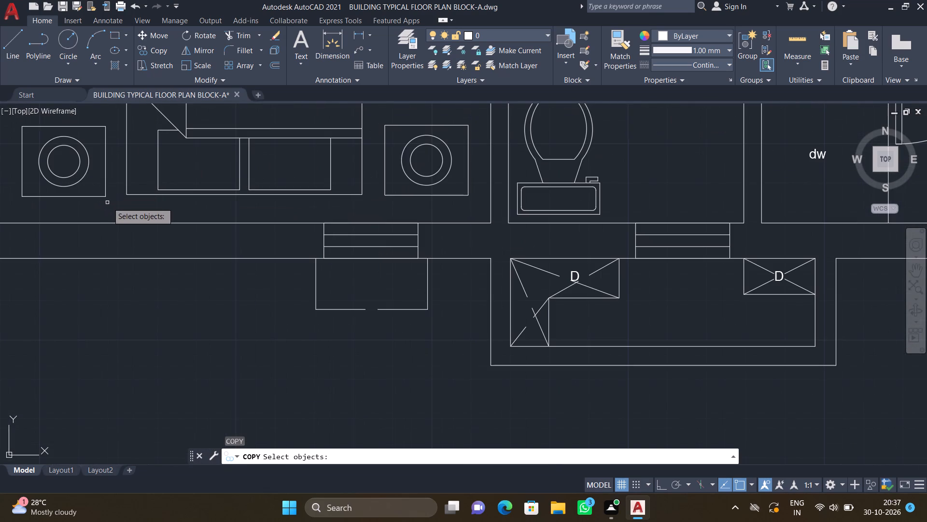
left_click(112, 198)
scroll(60, 173, "down", 1)
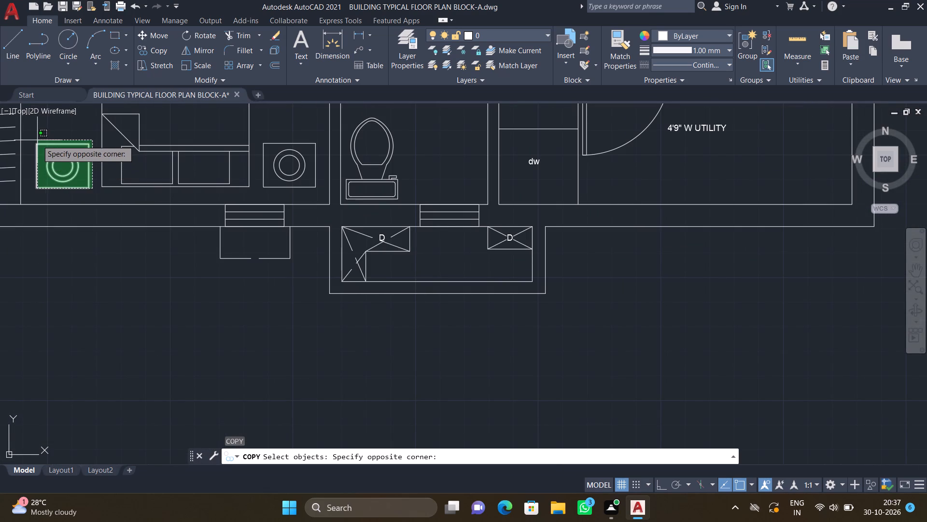
left_click(37, 140)
key("Return")
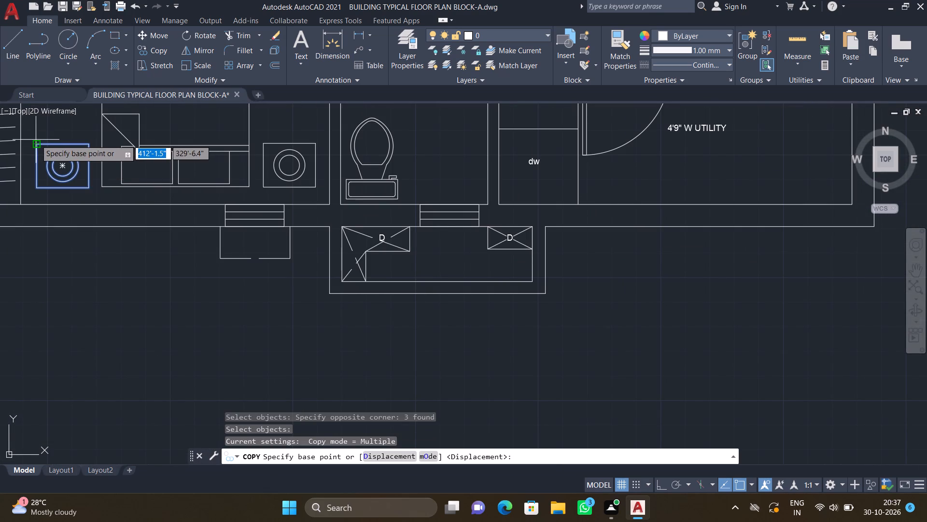
left_click(64, 145)
scroll(105, 173, "down", 5)
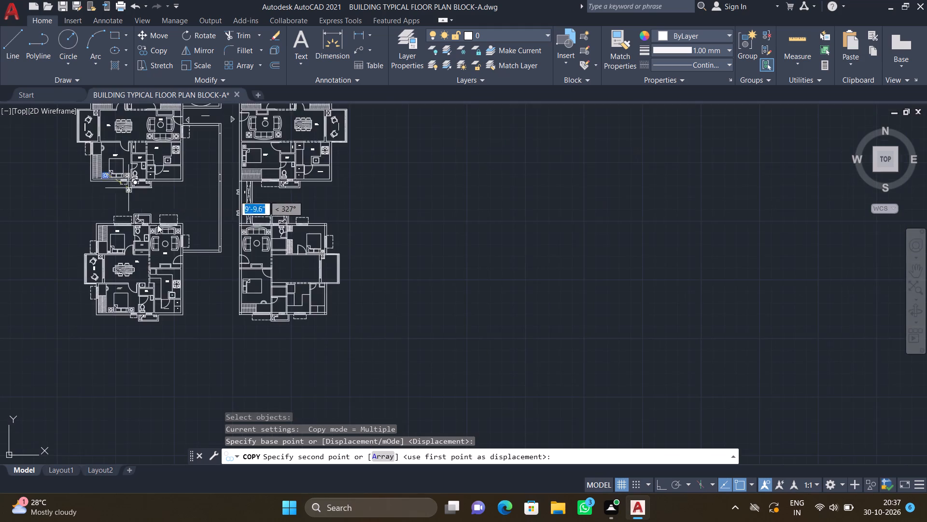
scroll(121, 227, "down", 2)
scroll(172, 267, "up", 3)
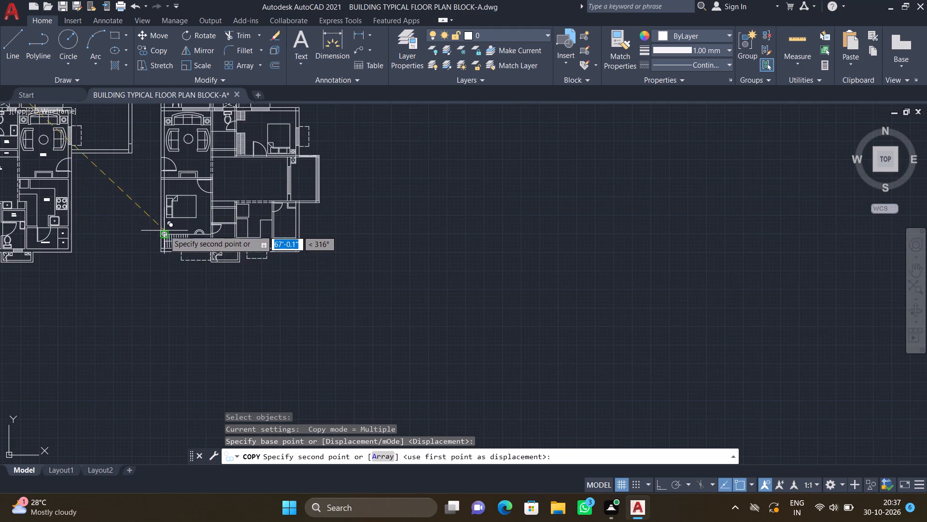
scroll(164, 230, "up", 4)
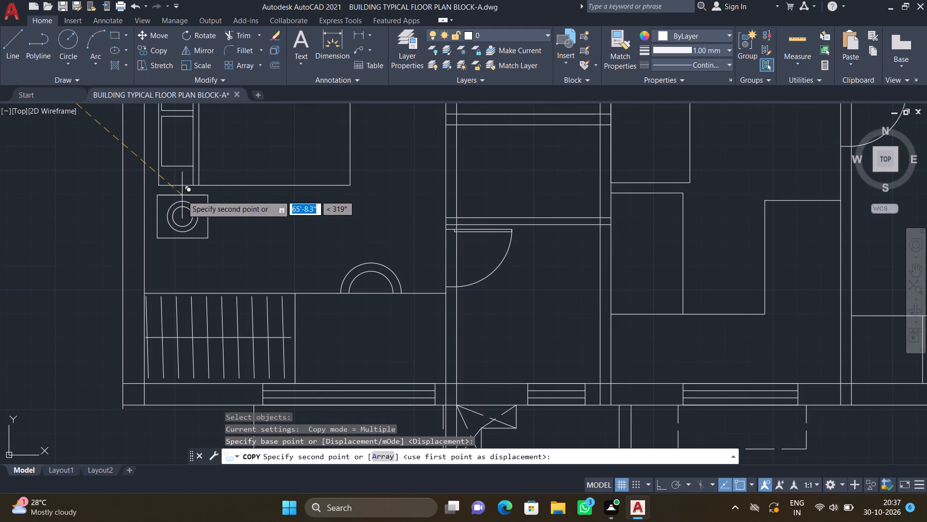
left_click(184, 198)
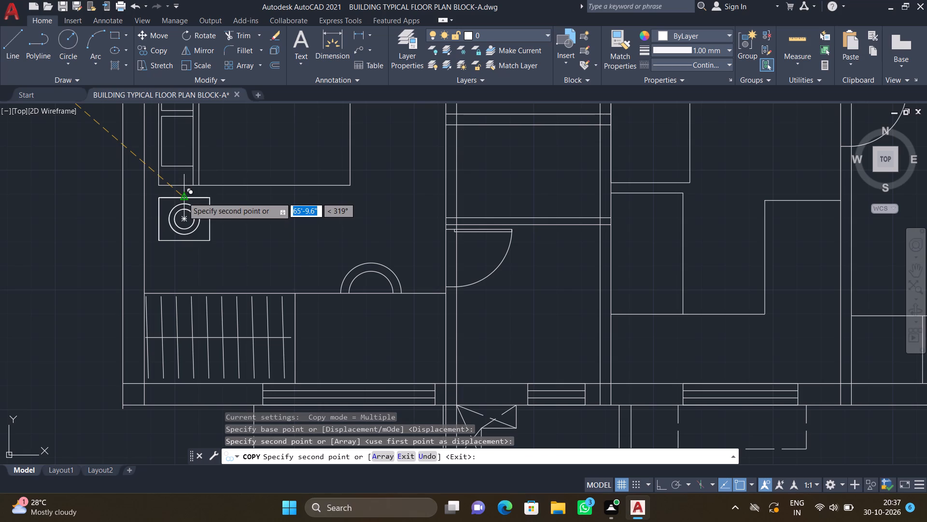
Place a second copy of the bedside table on the north side of the same bed, about 61'-3" from the original.
scroll(184, 200, "down", 3)
scroll(178, 145, "up", 2)
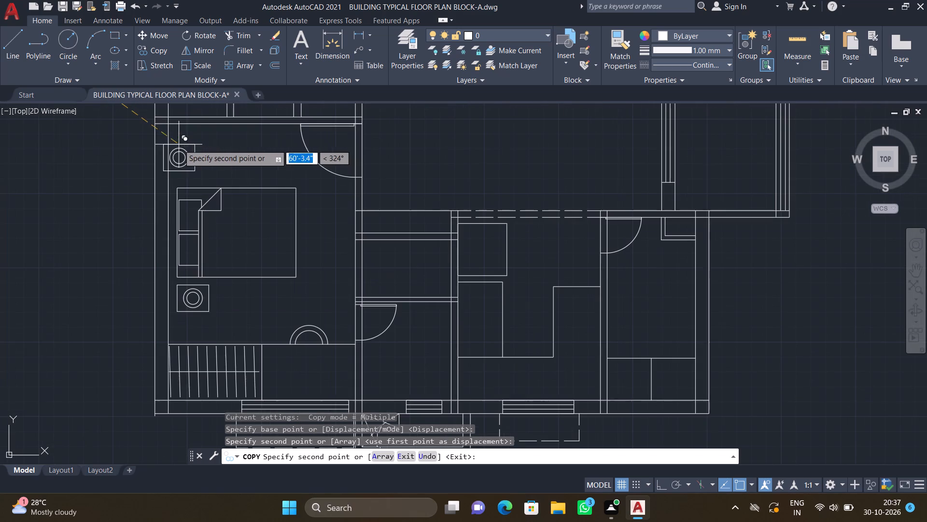
scroll(192, 146, "up", 1)
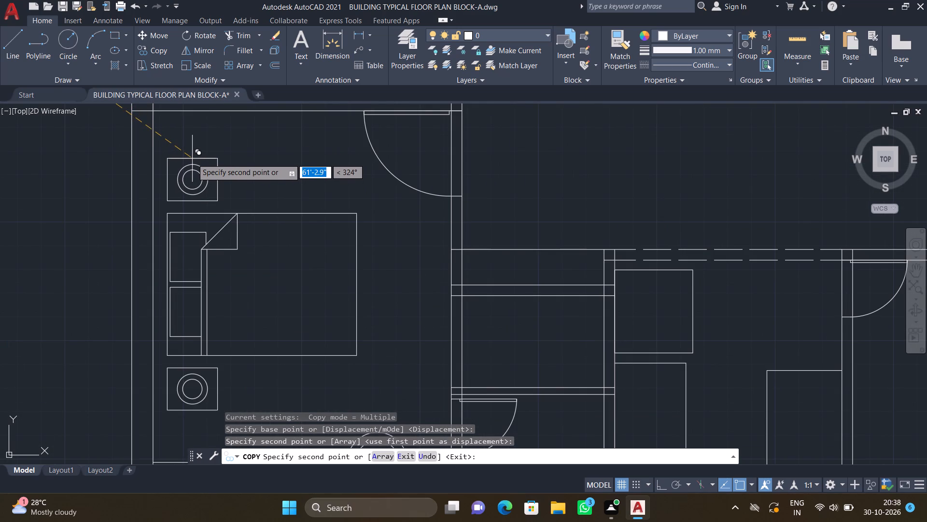
left_click(194, 159)
key("Return")
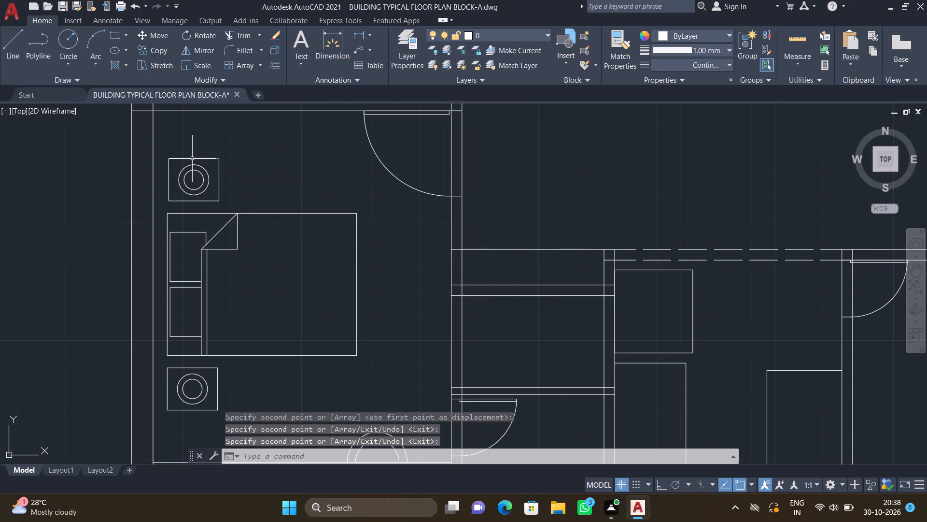
Copy the toilet fixture from the furnished south-west unit's south toilet about 47'-2" east into the unfurnished unit's south toilet, against the south wall.
scroll(188, 164, "down", 2)
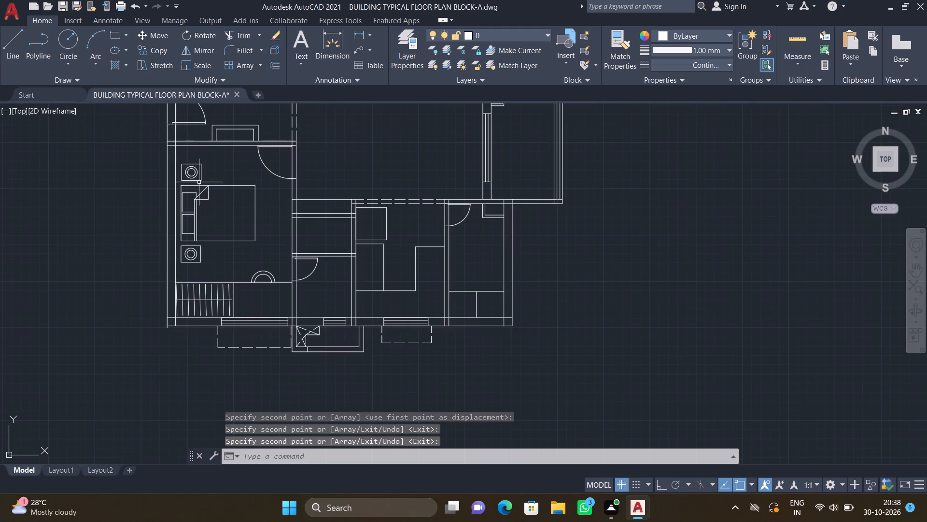
scroll(254, 407, "down", 2)
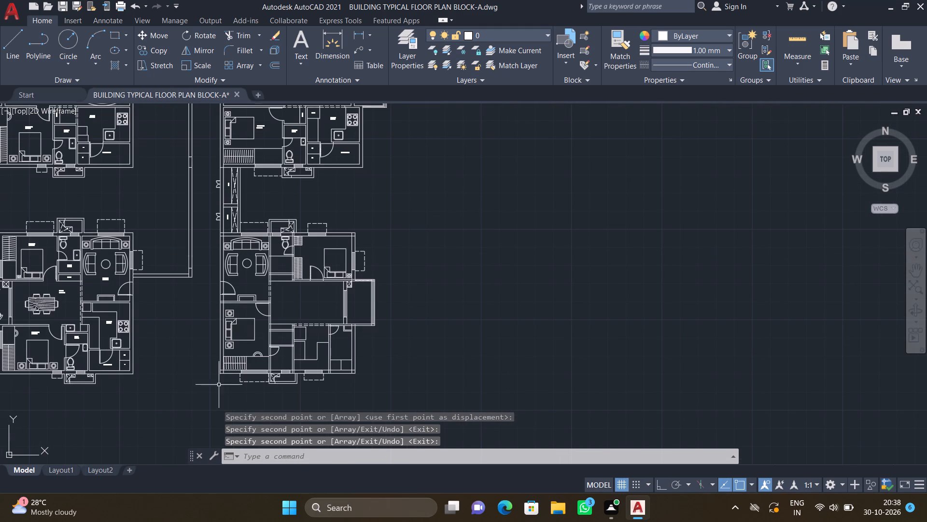
scroll(84, 366, "up", 2)
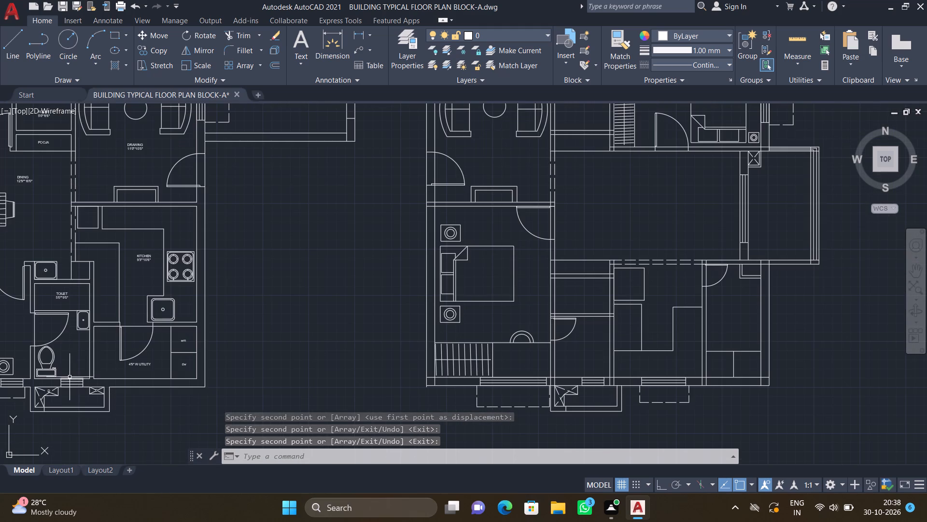
type("CO")
key("Return")
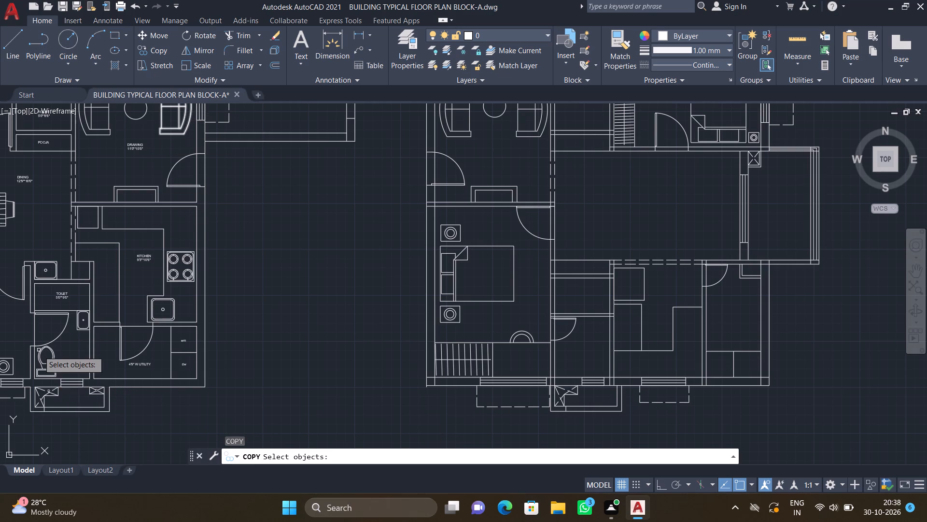
left_click(53, 359)
key("Return")
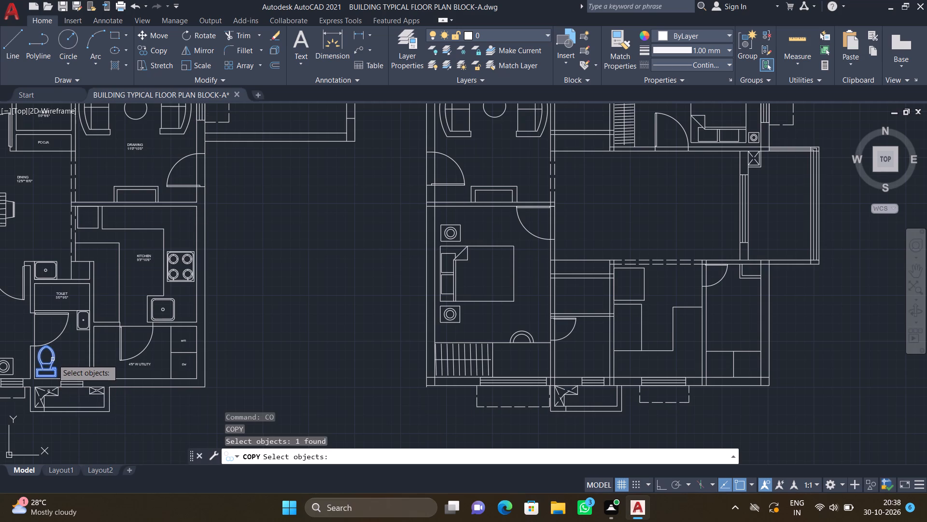
scroll(47, 386, "up", 2)
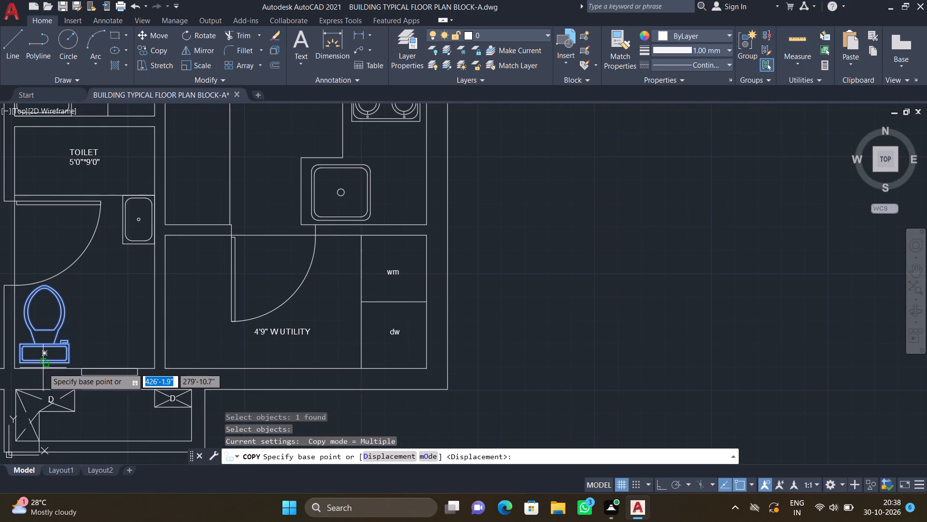
left_click(46, 359)
scroll(203, 357, "down", 3)
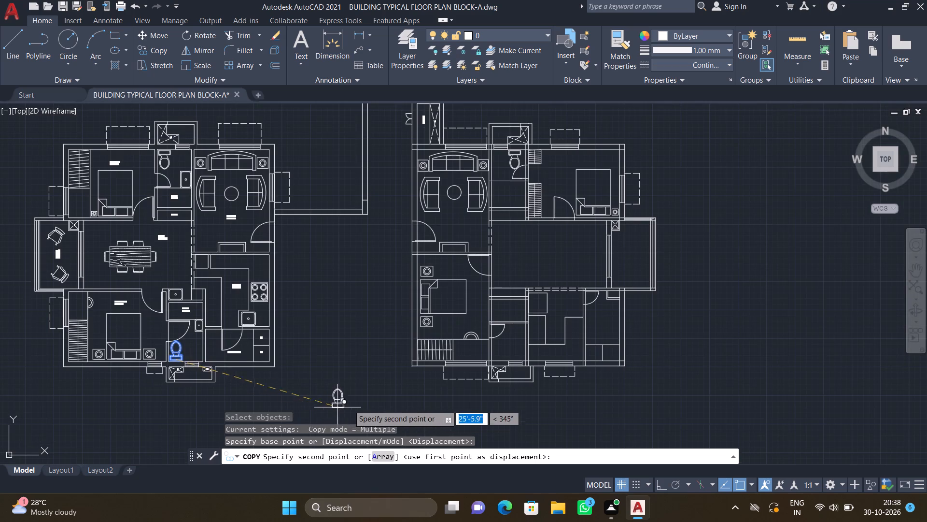
scroll(466, 407, "up", 1)
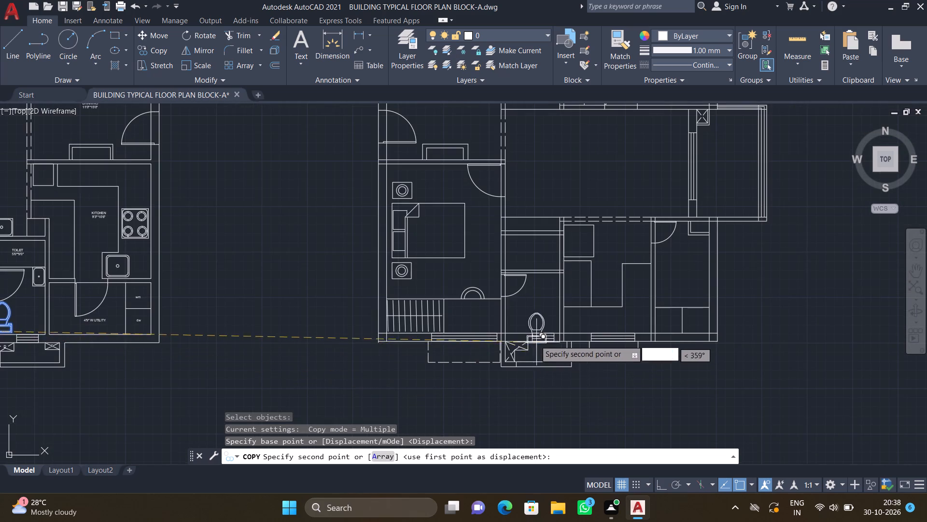
scroll(527, 334, "up", 3)
scroll(489, 321, "up", 1)
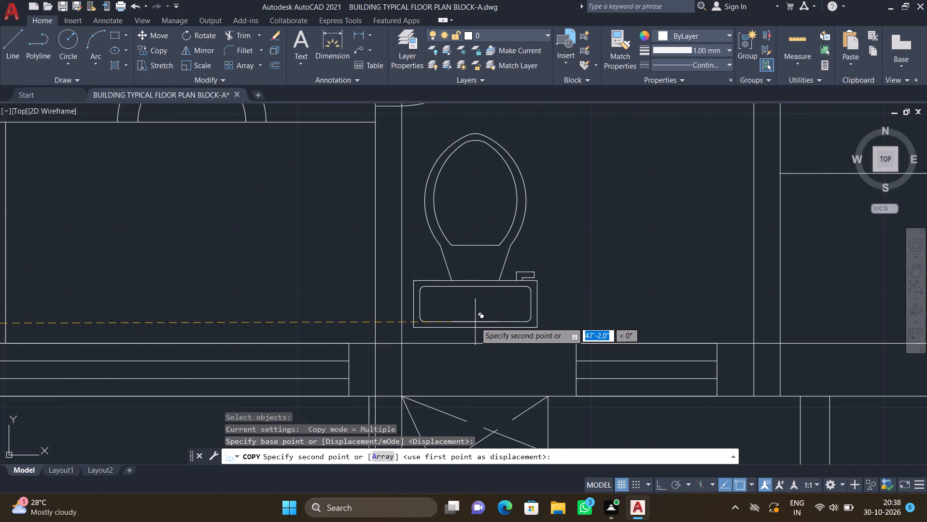
left_click(475, 321)
key("Return")
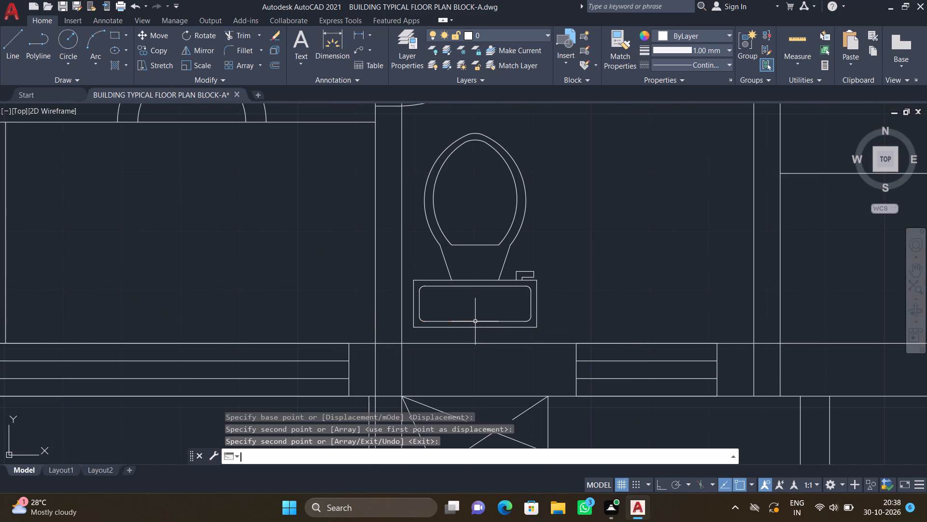
Copy the four-burner cooktop from the furnished unit's kitchen about 46'-4" onto the east counter of the unfurnished unit's kitchen.
scroll(460, 348, "down", 2)
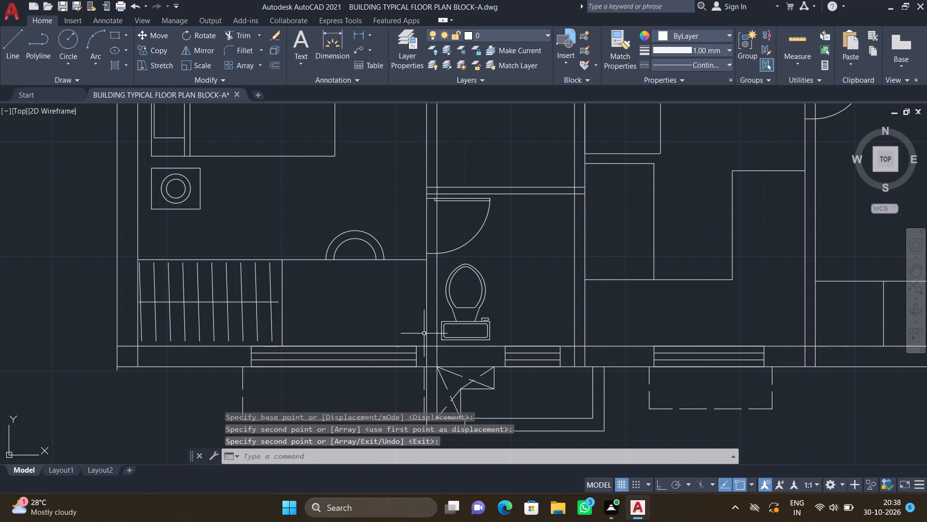
scroll(424, 332, "down", 2)
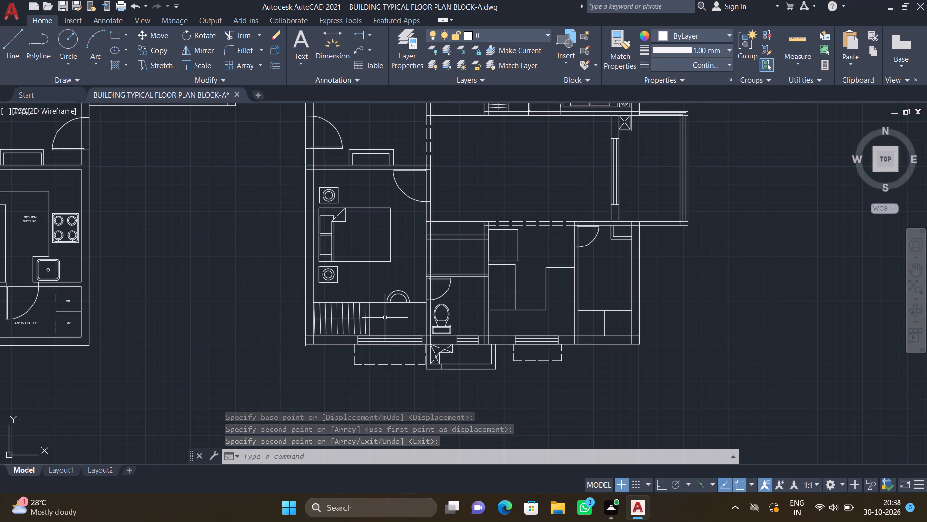
scroll(323, 312, "down", 2)
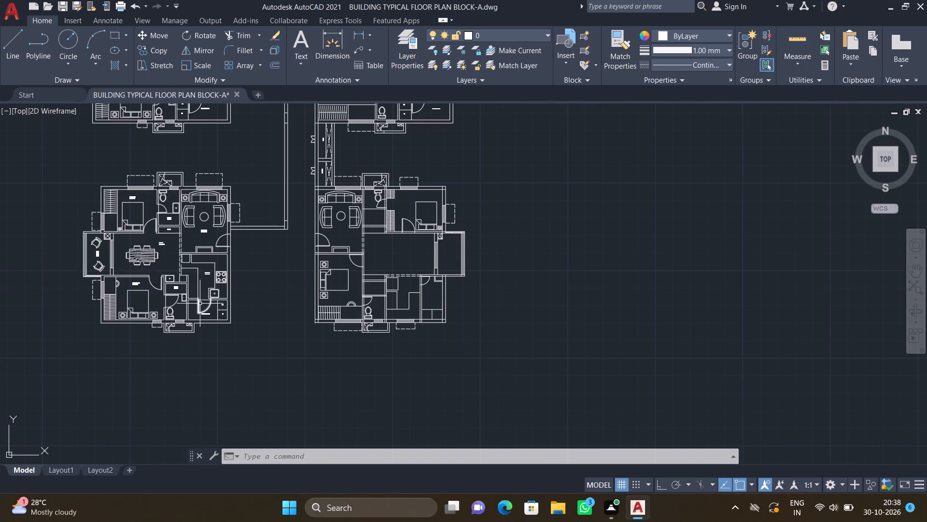
scroll(200, 304, "up", 2)
scroll(253, 291, "up", 2)
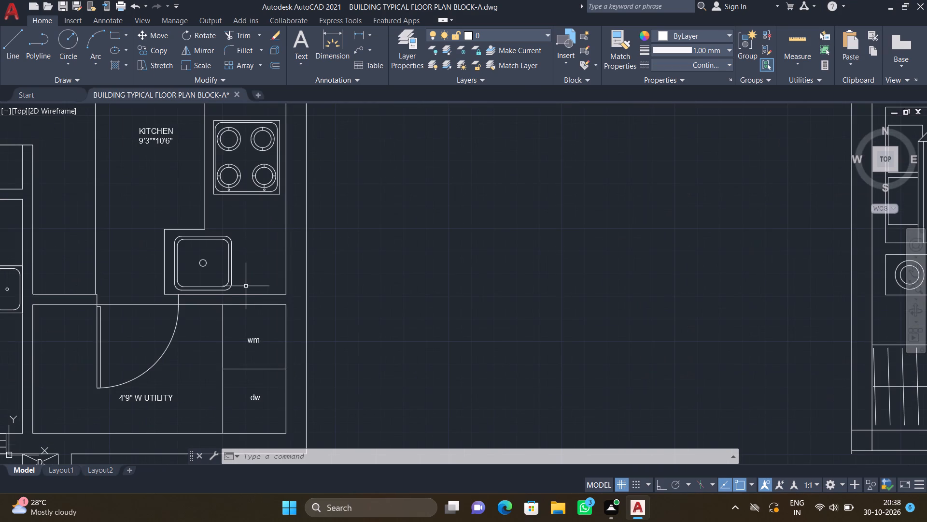
scroll(251, 286, "down", 3)
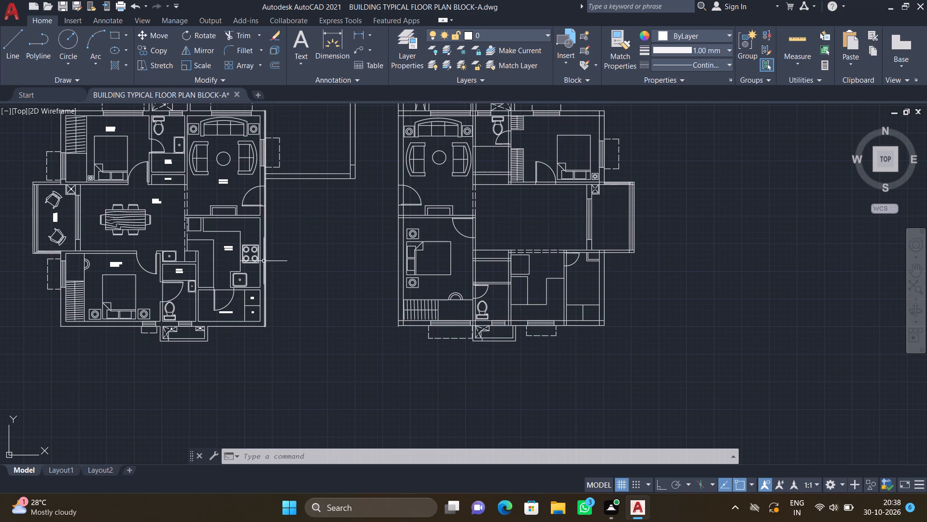
scroll(243, 251, "up", 1)
scroll(272, 281, "up", 3)
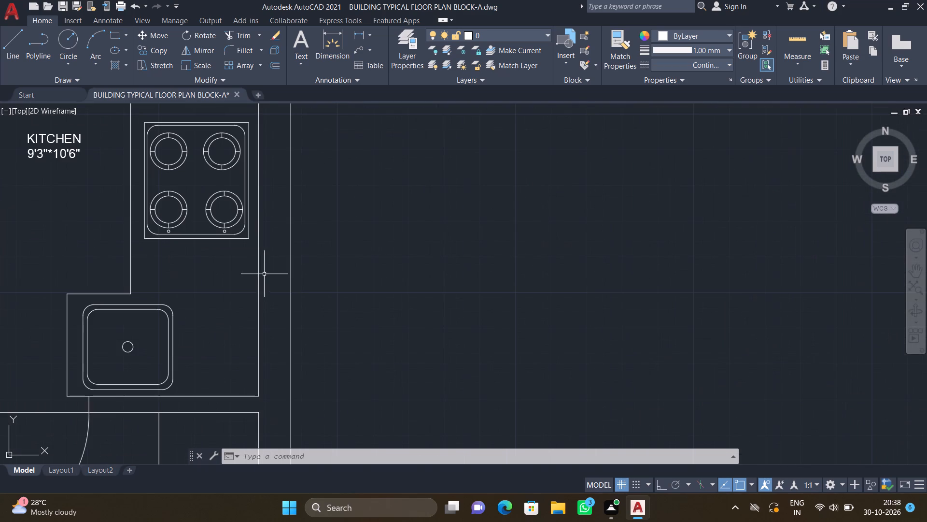
type("CO")
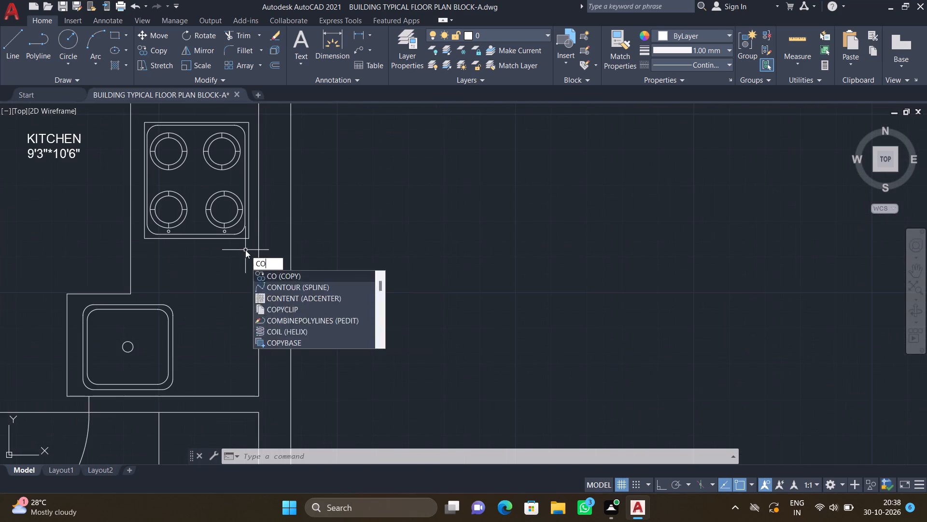
key("Return")
scroll(233, 249, "down", 1)
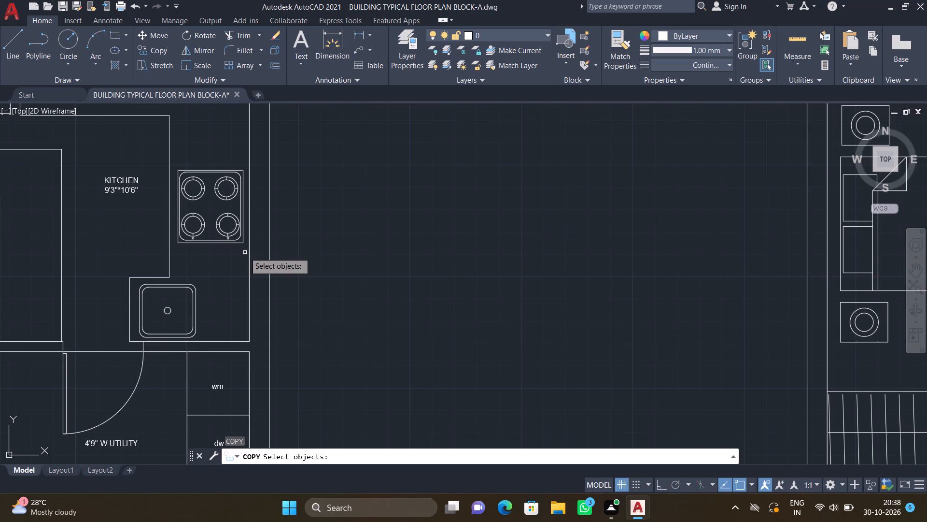
left_click(245, 252)
scroll(182, 188, "up", 1)
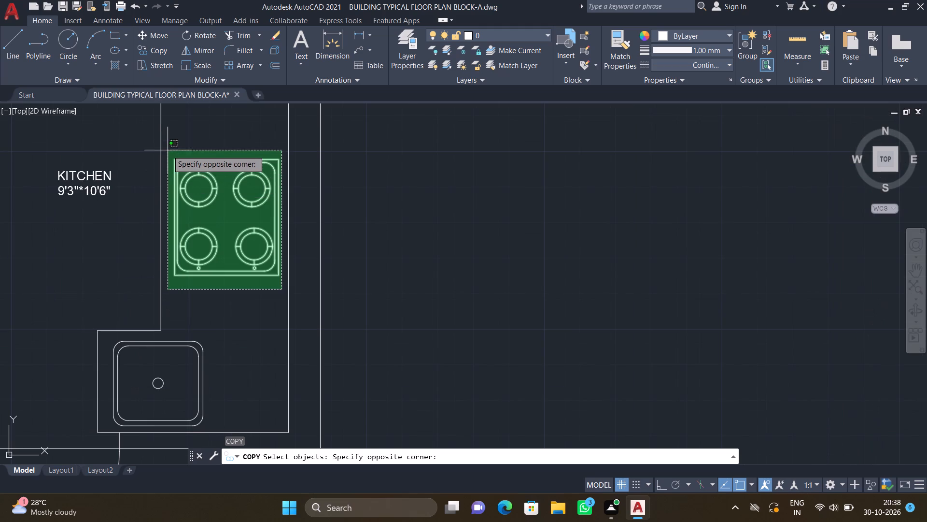
left_click(168, 150)
key("Return")
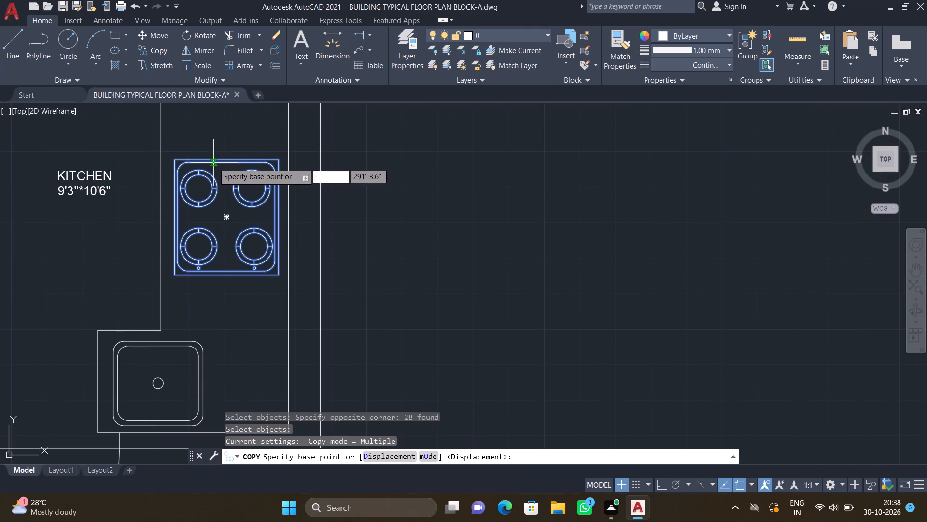
left_click(228, 161)
scroll(330, 251, "down", 4)
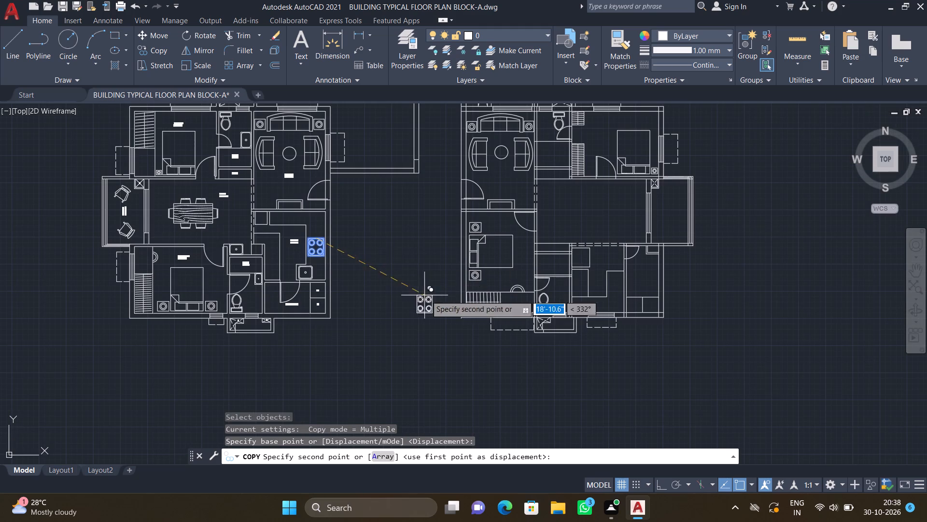
scroll(638, 292, "up", 2)
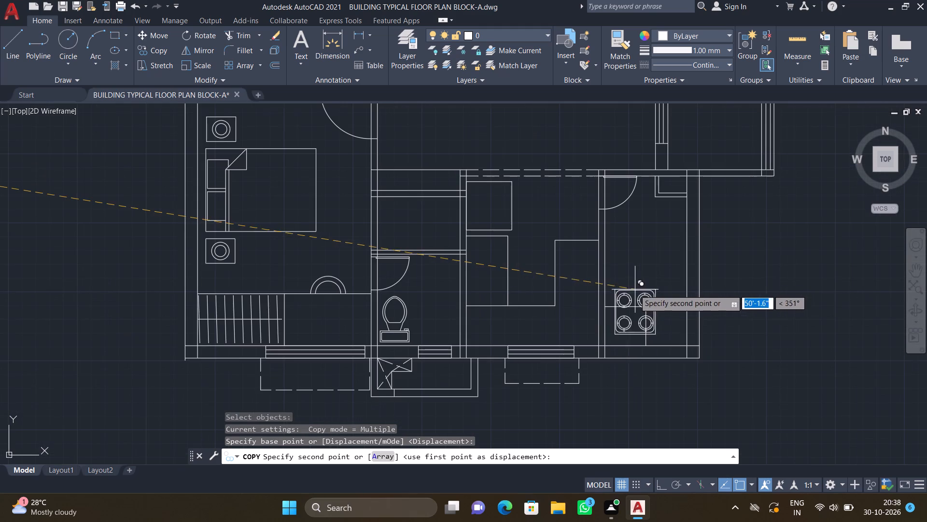
scroll(579, 272, "up", 2)
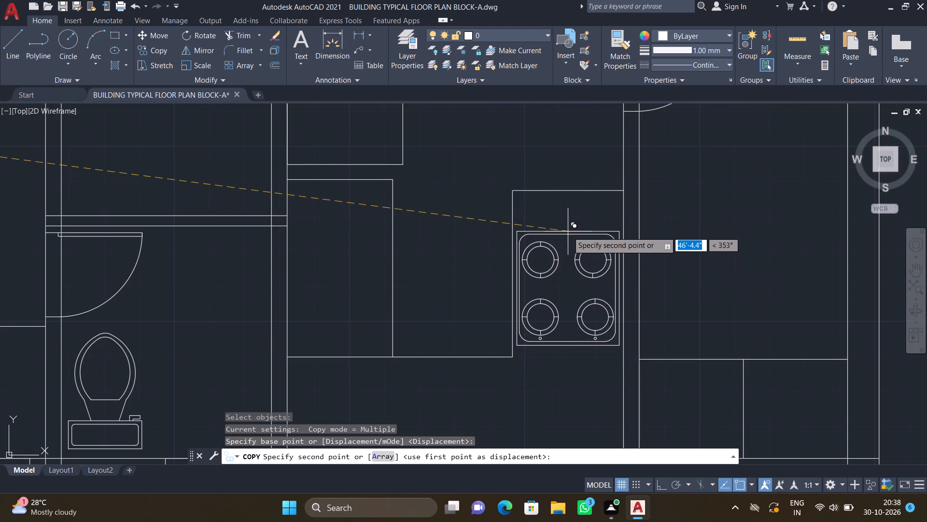
scroll(568, 232, "up", 1)
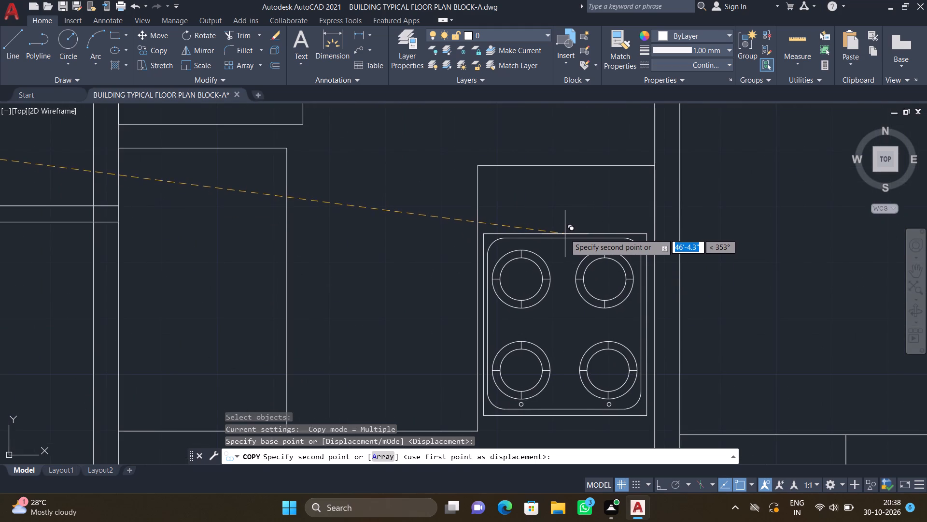
left_click(566, 222)
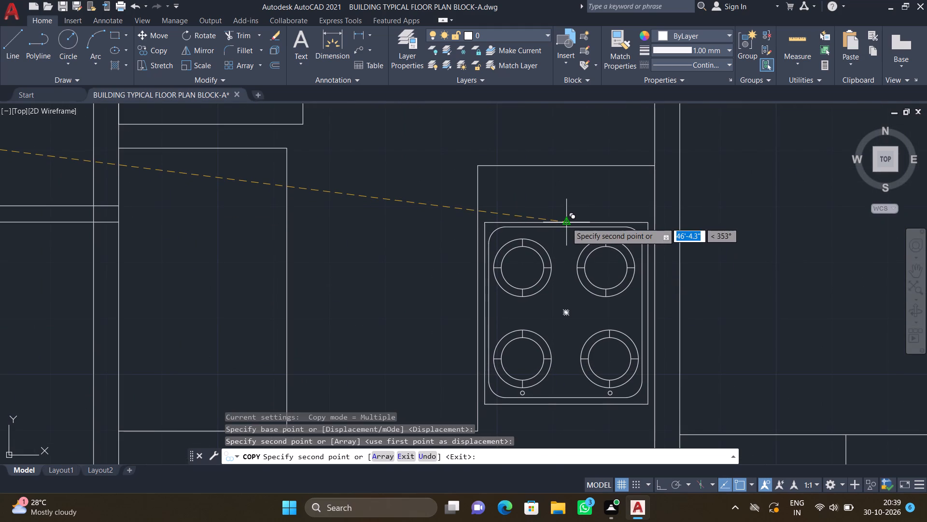
key("Return")
Draw a nearly square rectangle about 1'-10" wide on the west kitchen counter, opposite the cooktop.
scroll(562, 234, "down", 2)
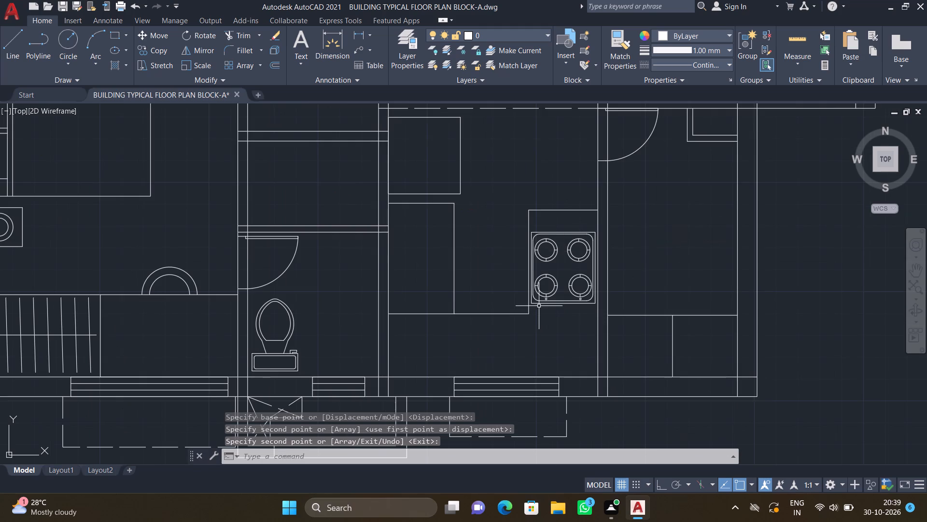
scroll(507, 316, "down", 3)
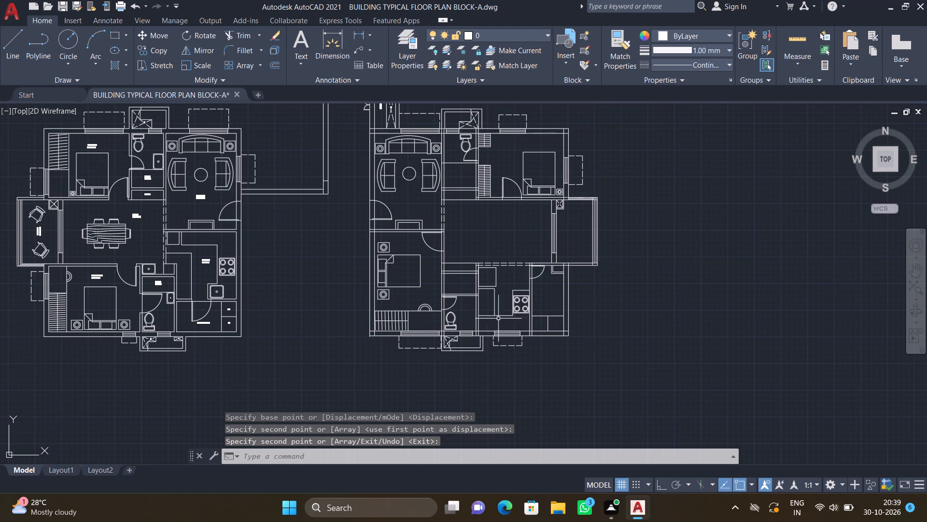
scroll(482, 311, "up", 2)
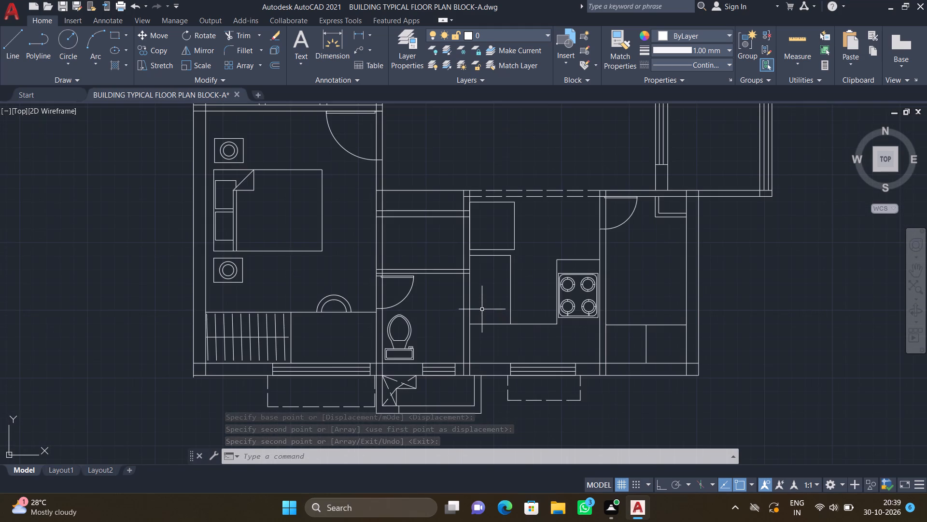
scroll(483, 307, "up", 2)
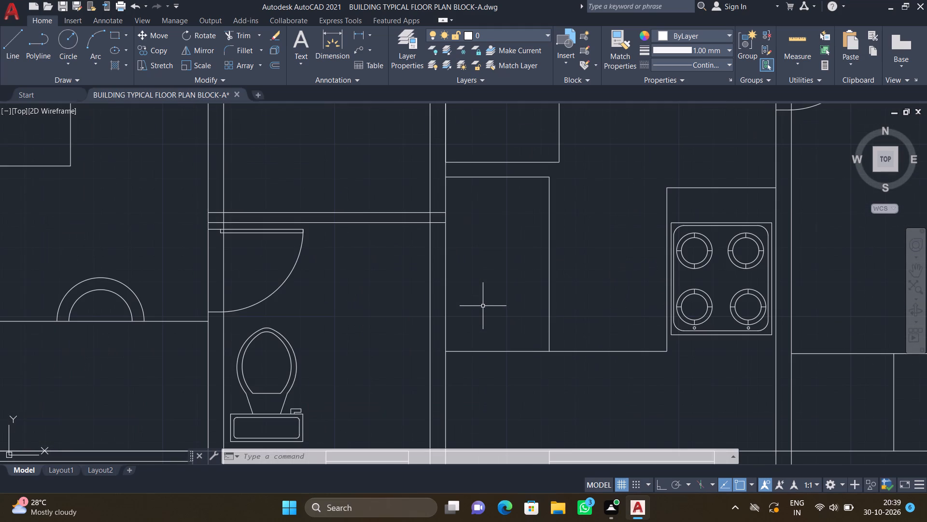
type("REC")
key("Return")
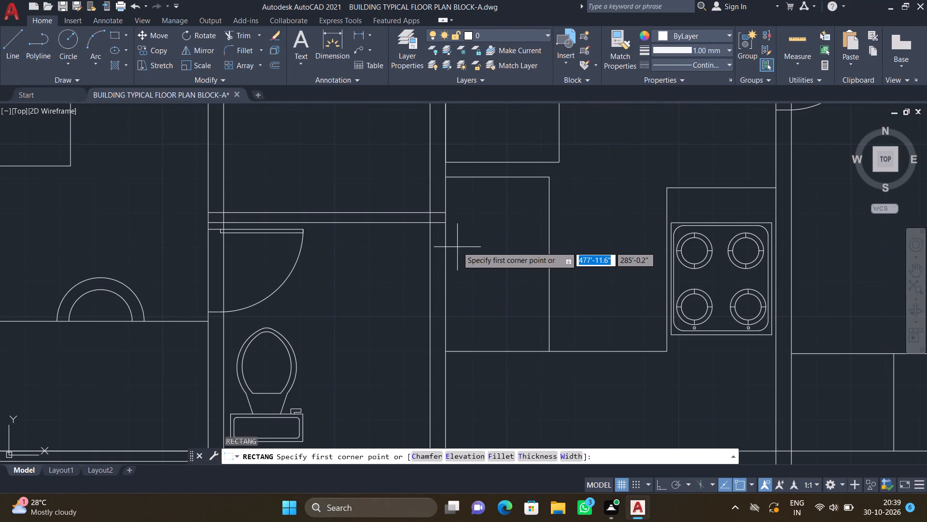
scroll(455, 240, "up", 1)
left_click_drag(455, 212, 458, 222)
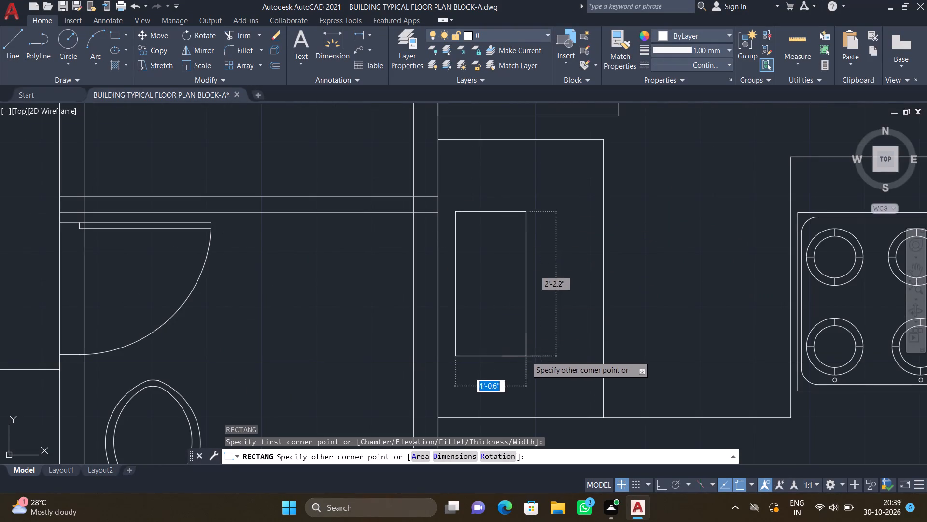
left_click(579, 341)
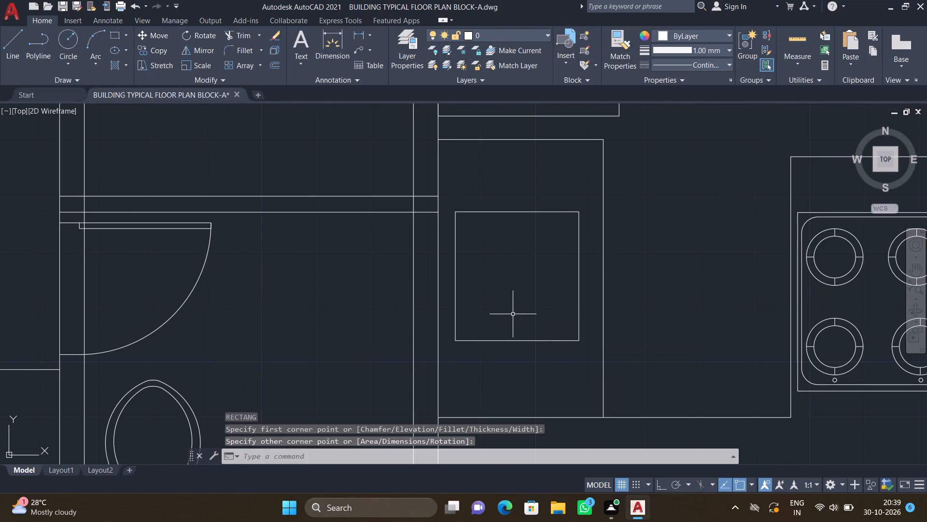
Draw an inner rectangle about 1'-7" square inside the sink outline on the west kitchen counter, leaving a narrow rim.
type("REC")
key("Return")
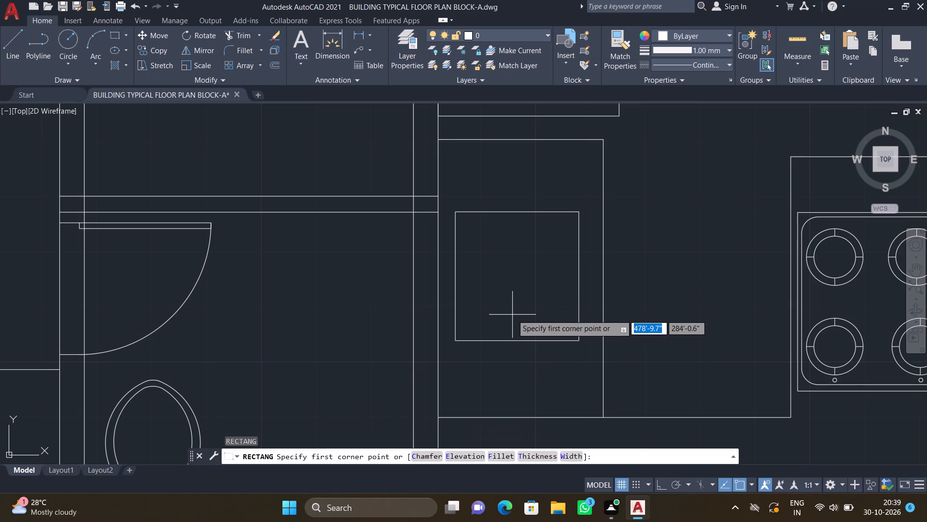
scroll(474, 234, "up", 1)
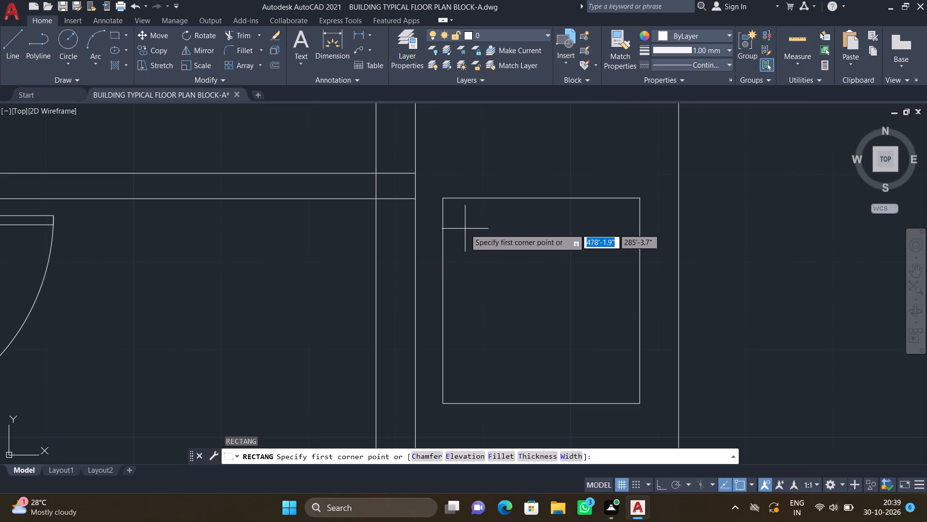
left_click(459, 218)
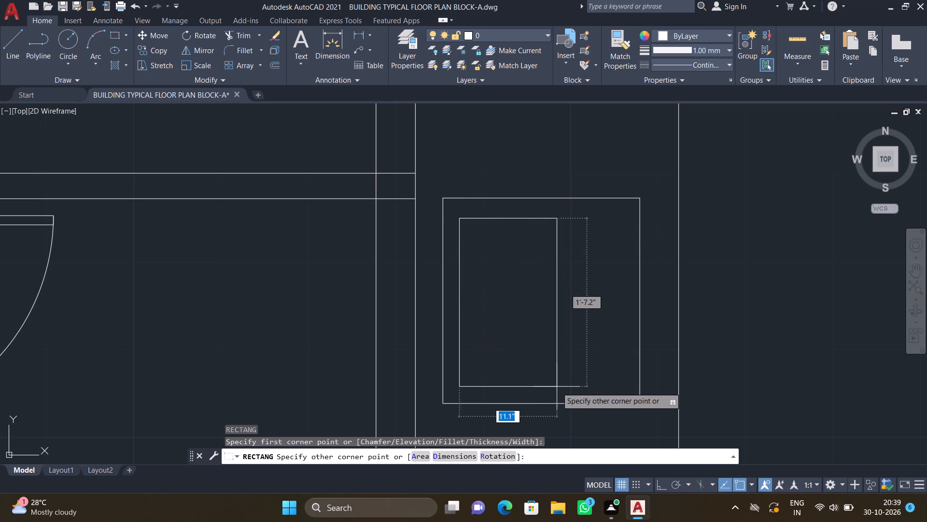
scroll(572, 386, "down", 1)
scroll(593, 384, "up", 2)
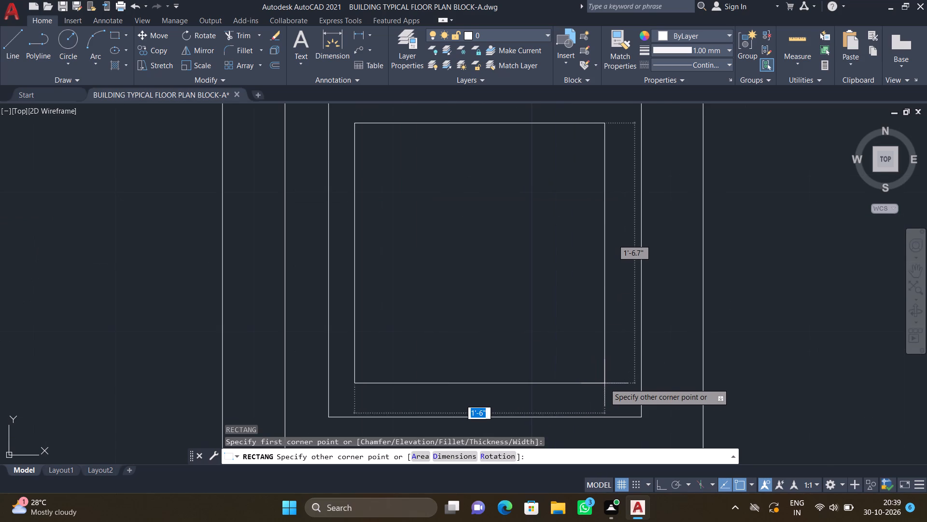
scroll(605, 383, "down", 1)
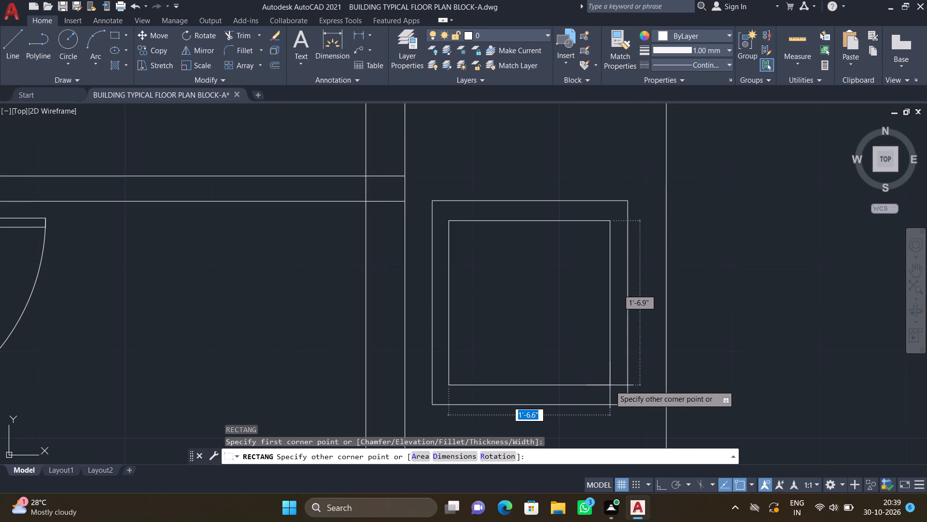
left_click(610, 385)
Fillet all four corners of the inner sink rectangle with a 3" radius.
key("f")
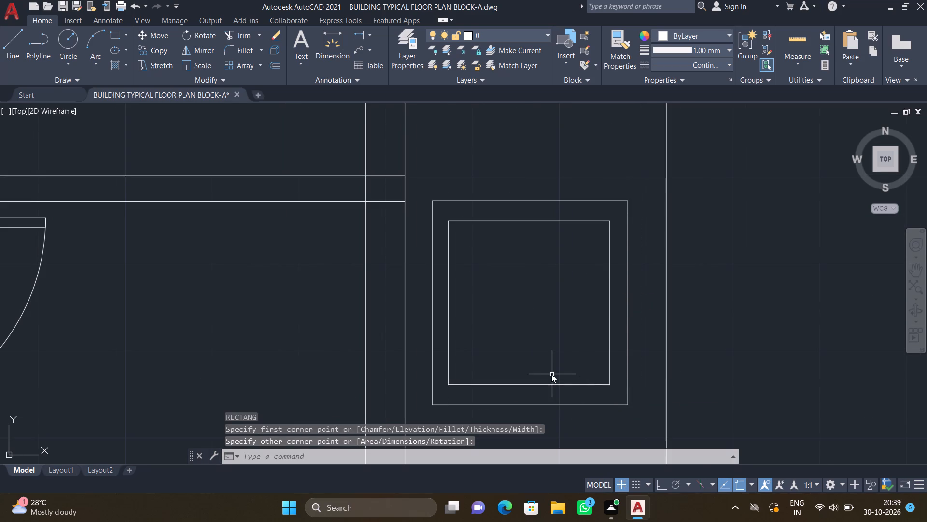
key("Return")
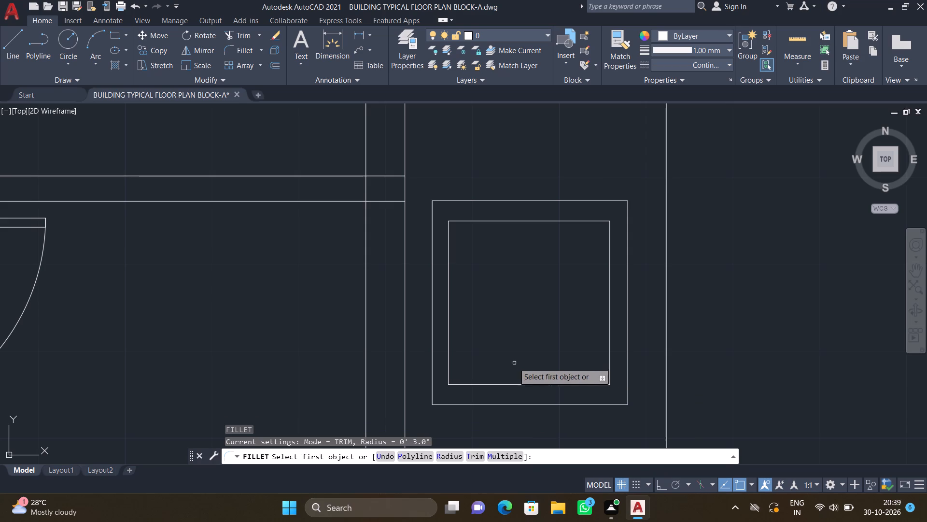
left_click(448, 293)
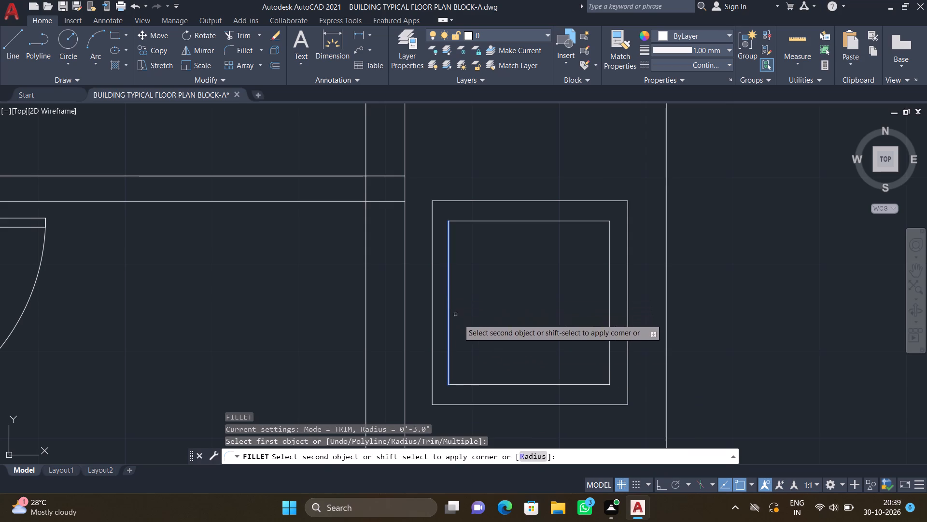
left_click(486, 385)
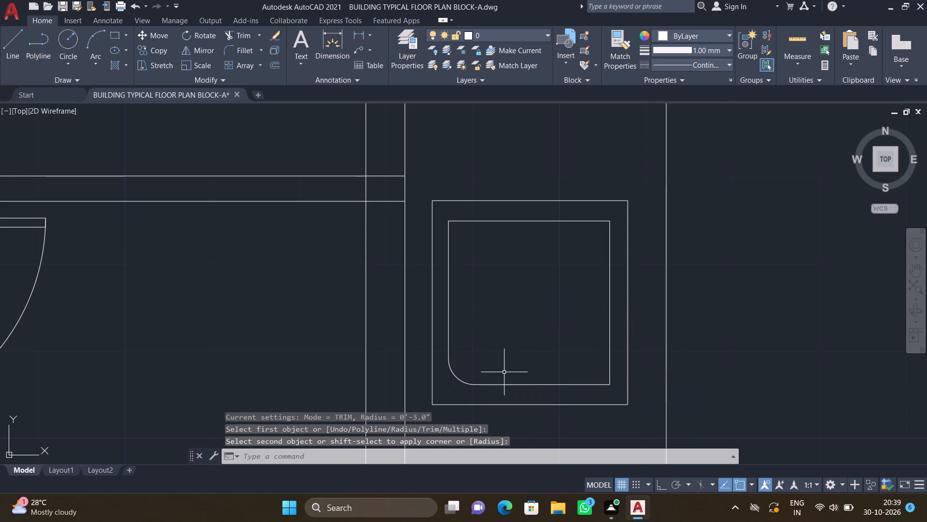
key("space")
left_click(587, 383)
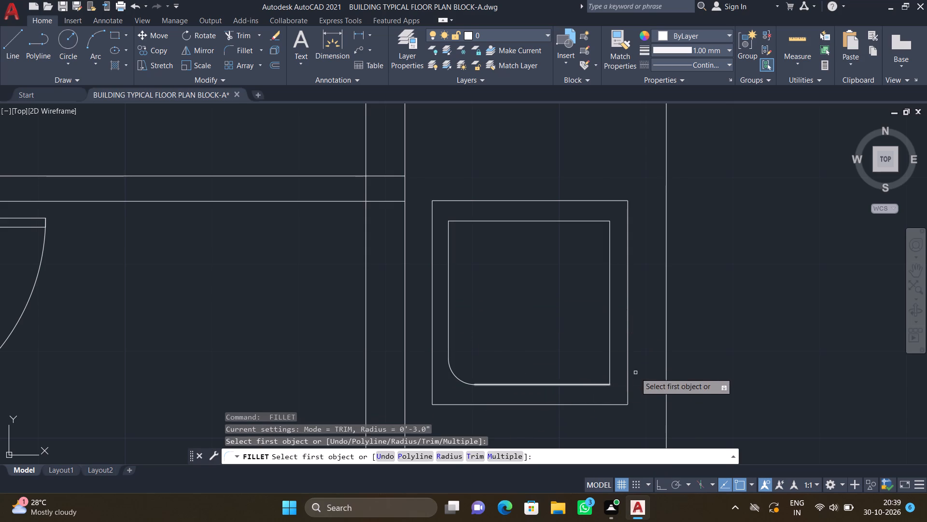
left_click(609, 362)
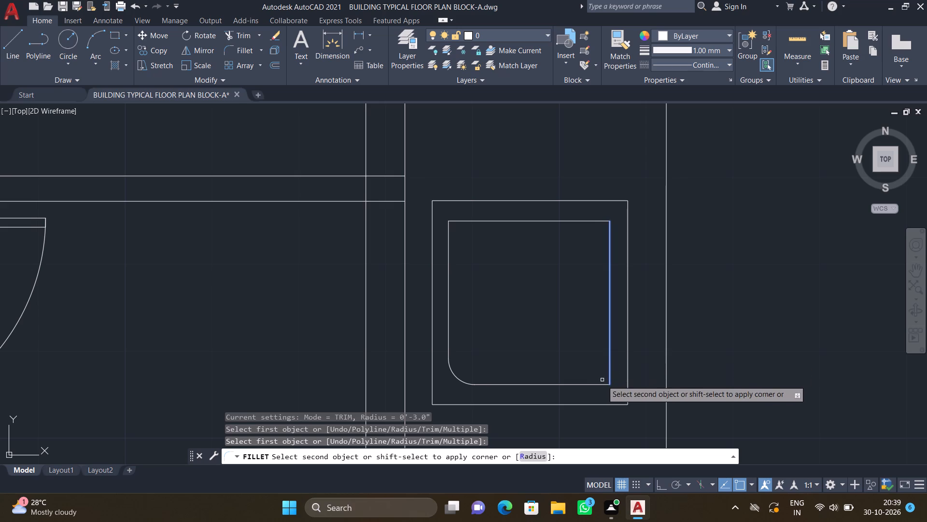
left_click(599, 384)
key("space")
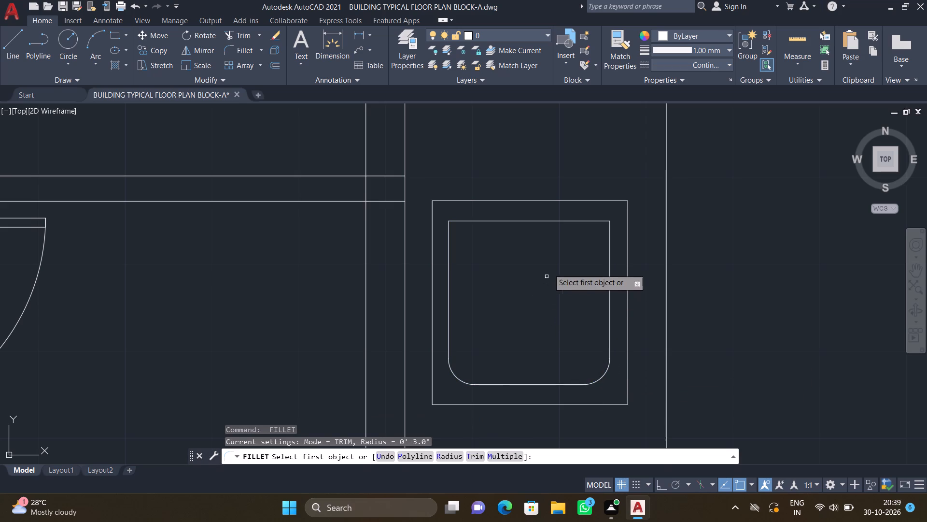
left_click(610, 259)
left_click(599, 221)
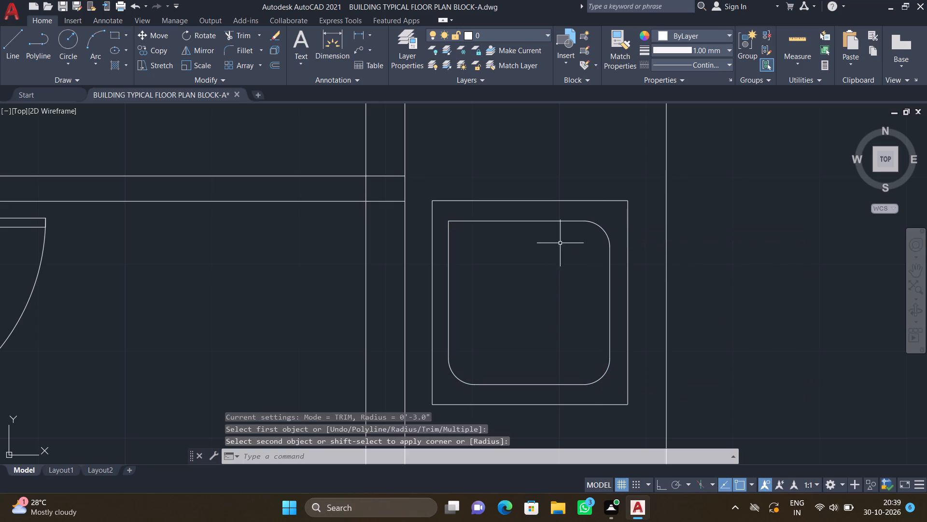
key("space")
left_click(489, 220)
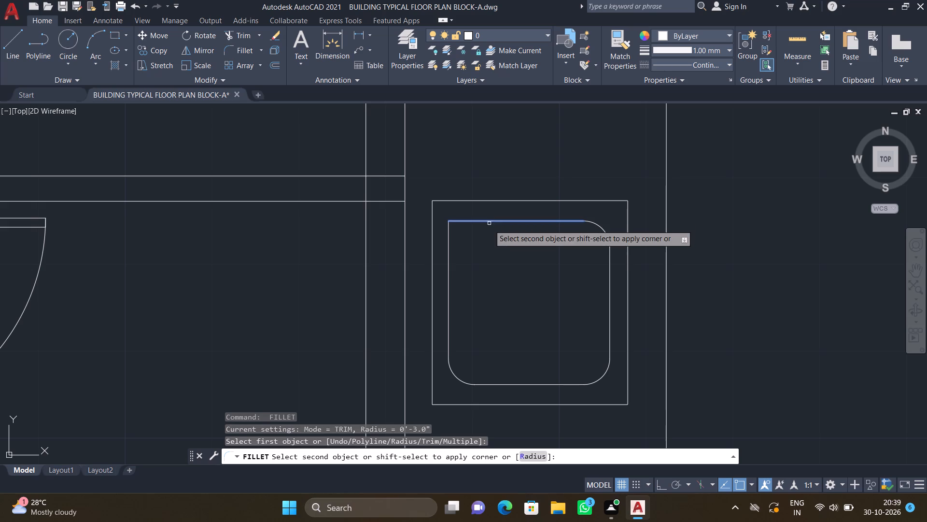
left_click(449, 238)
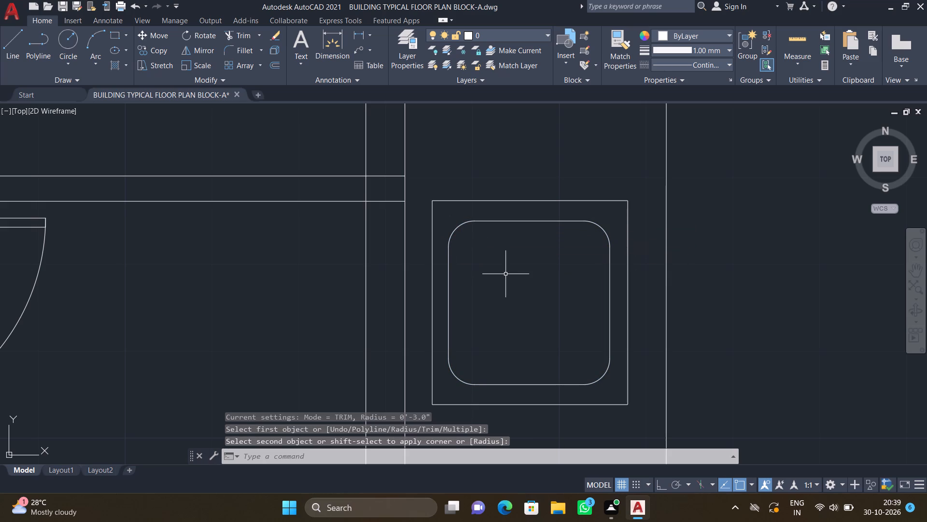
Draw a small drain circle at the centre of the kitchen sink.
key("c")
key("Return")
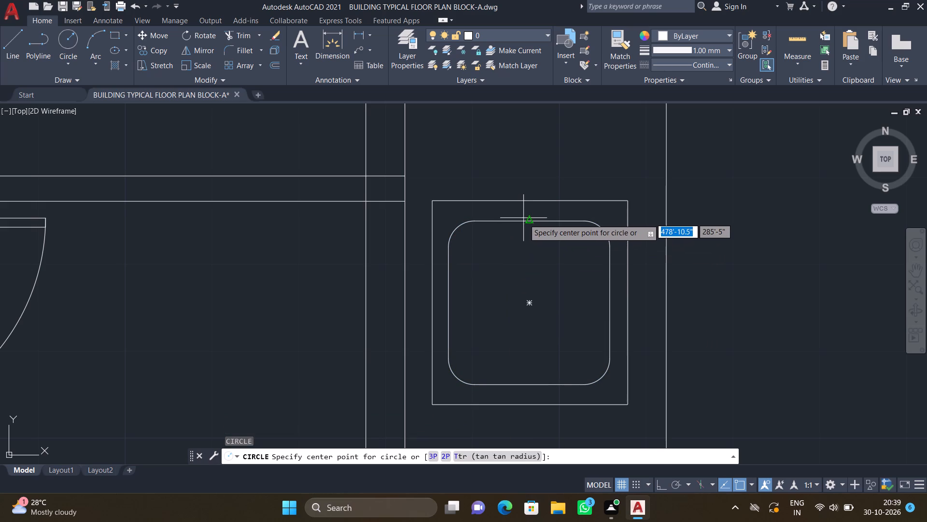
left_click_drag(533, 300, 534, 306)
left_click(537, 314)
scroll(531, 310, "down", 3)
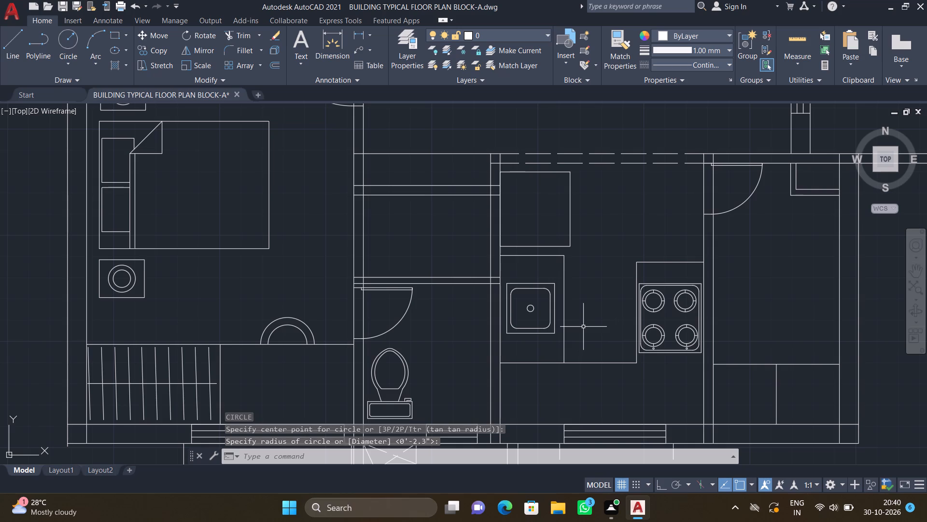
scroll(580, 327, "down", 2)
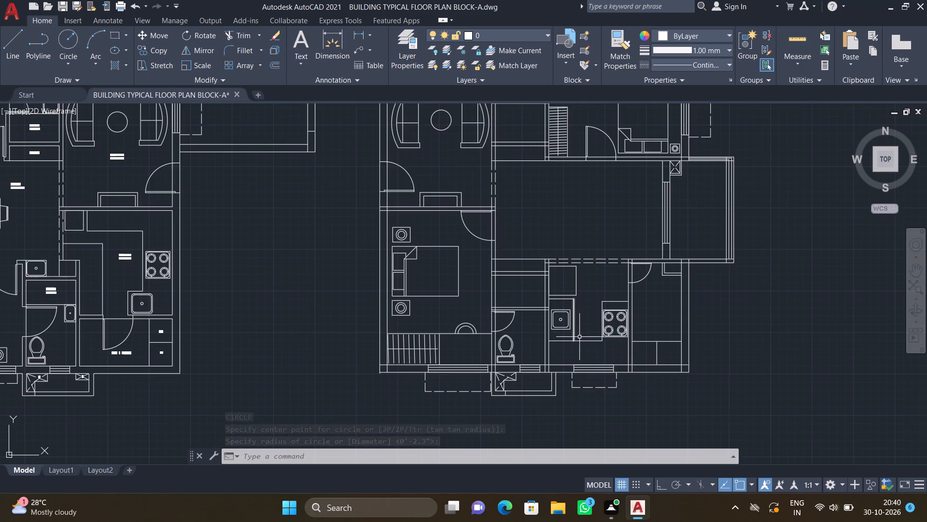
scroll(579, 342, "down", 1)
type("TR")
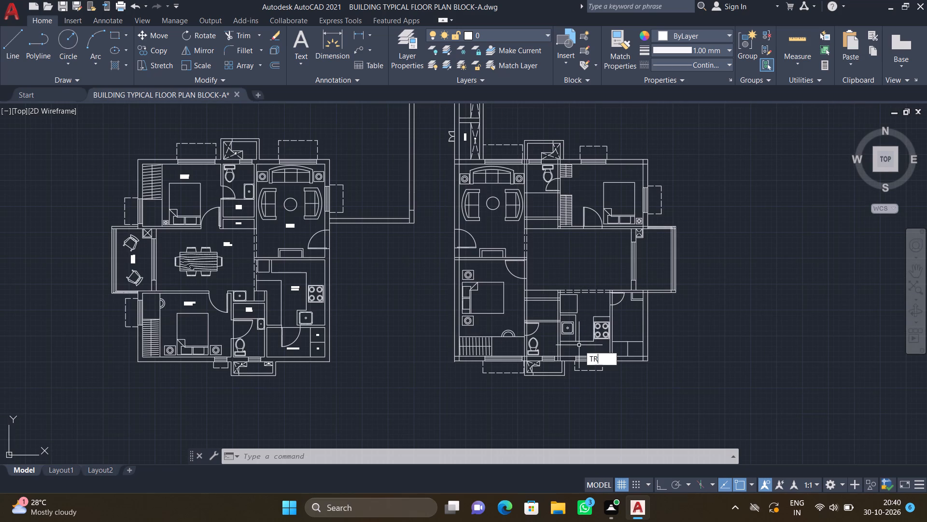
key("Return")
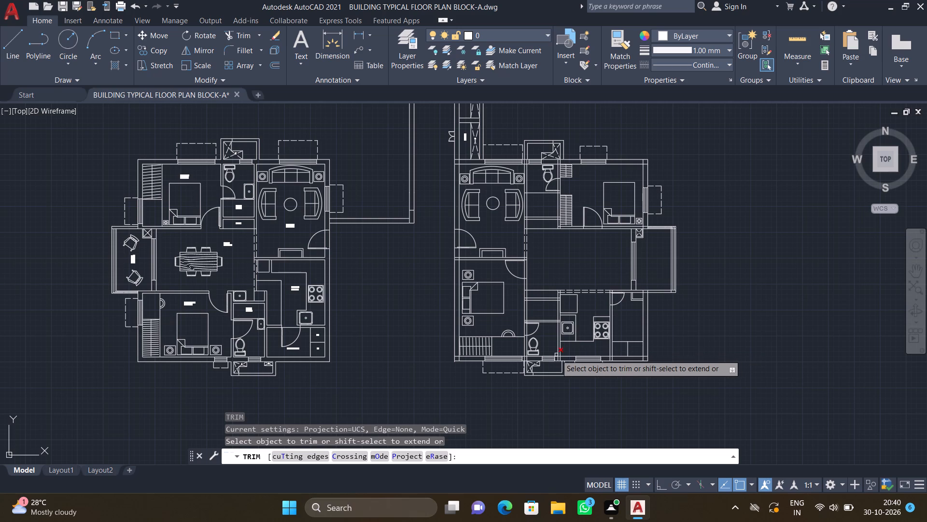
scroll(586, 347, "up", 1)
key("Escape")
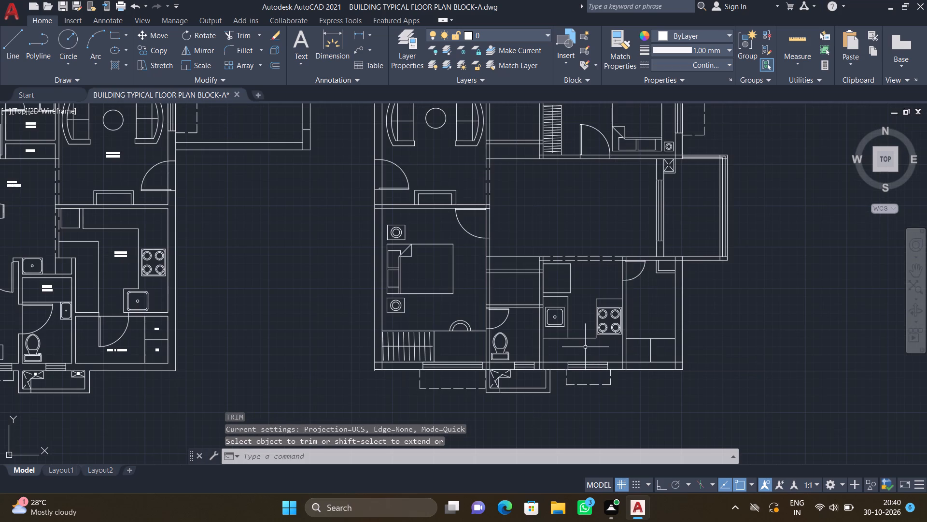
Draw a washbasin rectangle, longer north-south, in the south-west corner of the unfurnished unit's north toilet, starting from the wall corner.
scroll(577, 355, "up", 2)
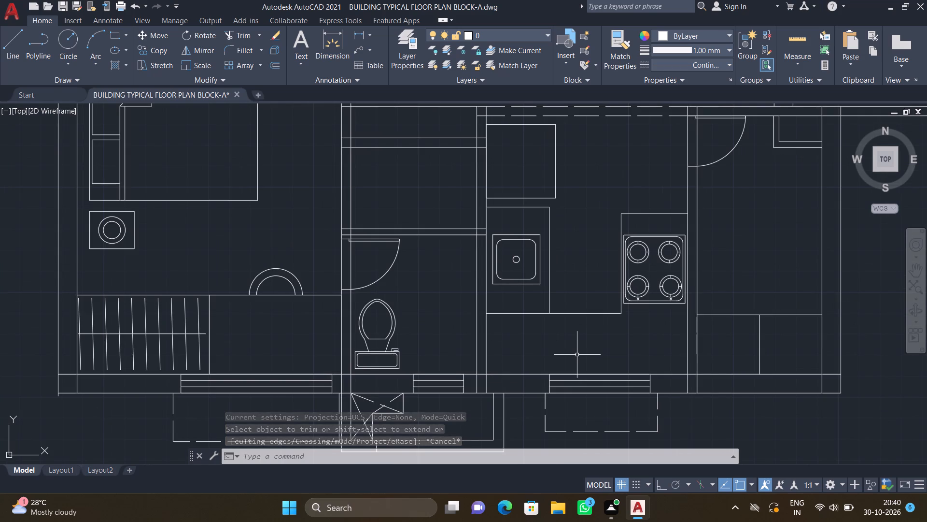
scroll(567, 354, "down", 2)
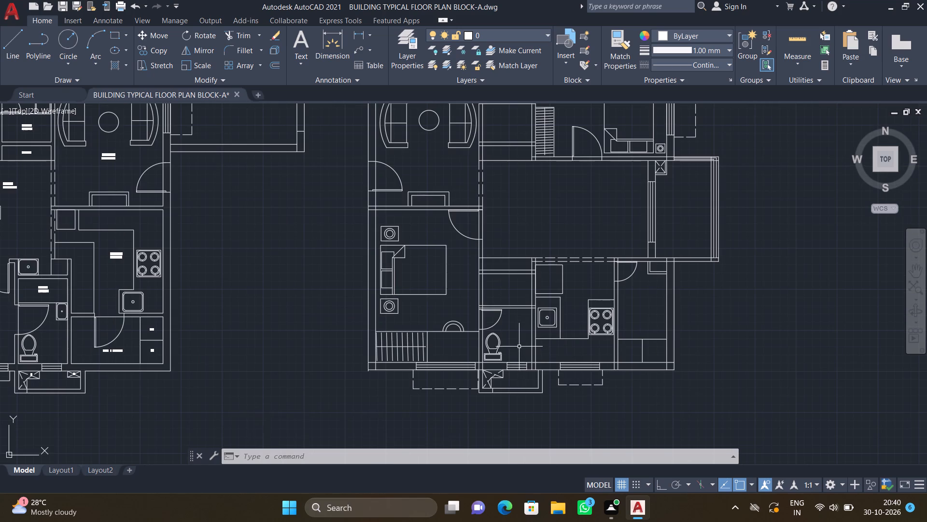
scroll(513, 329, "down", 2)
scroll(466, 216, "up", 1)
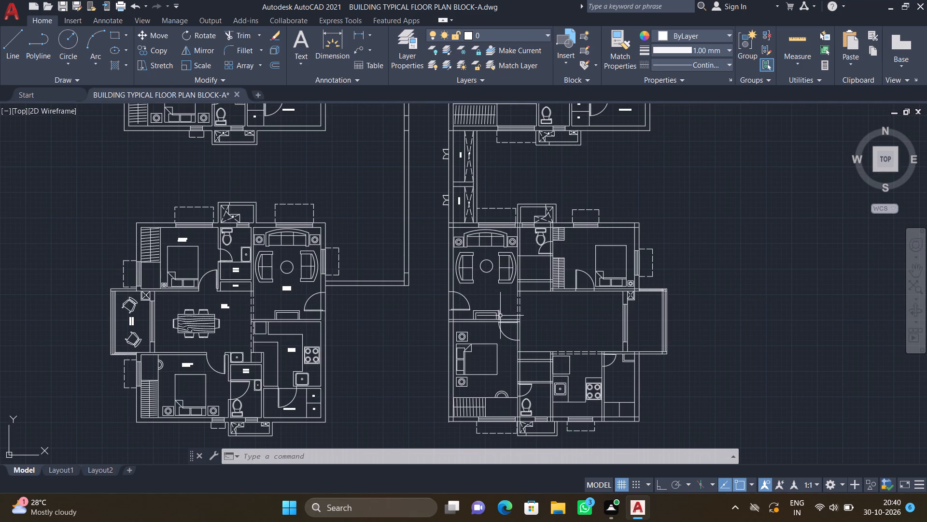
scroll(521, 255, "up", 2)
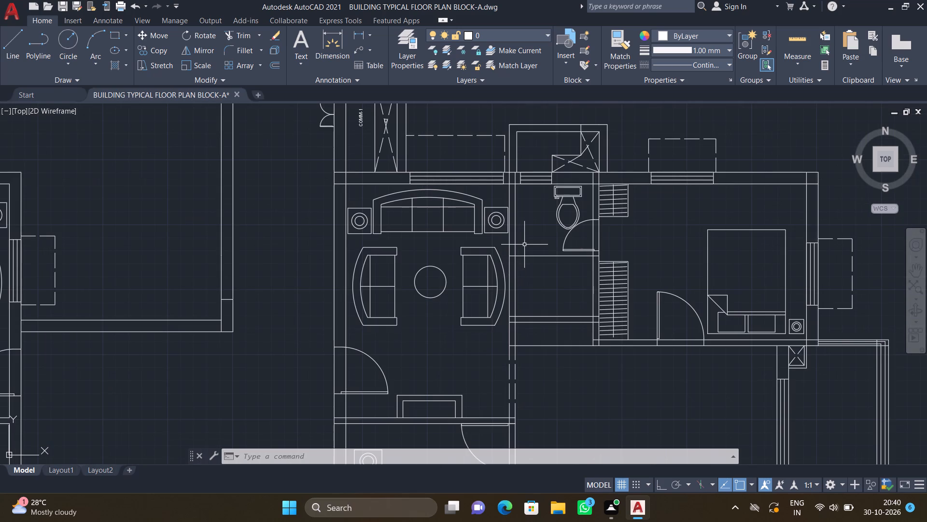
type("REC")
key("Return")
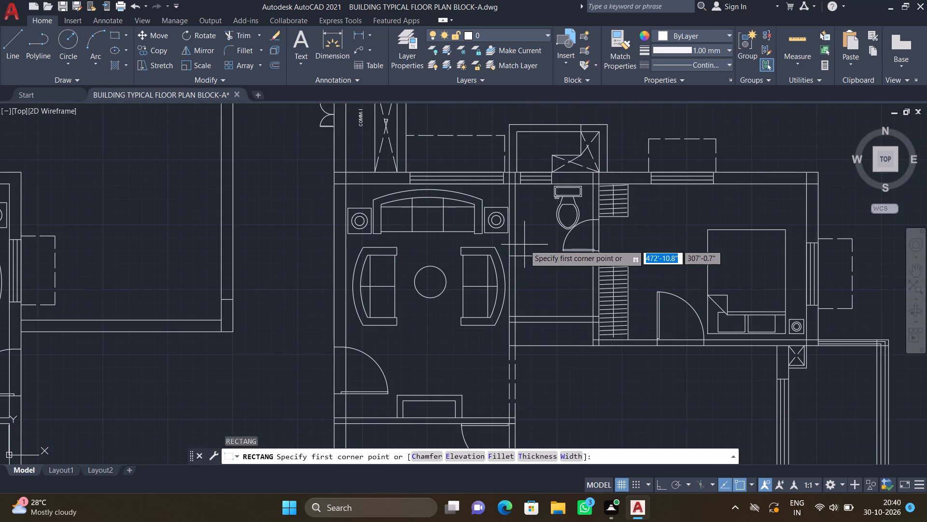
scroll(512, 257, "up", 2)
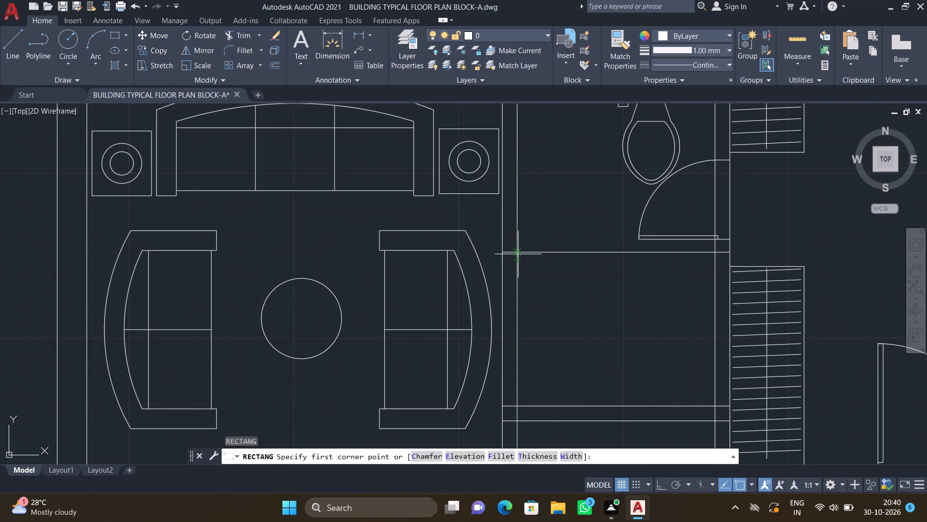
left_click(520, 253)
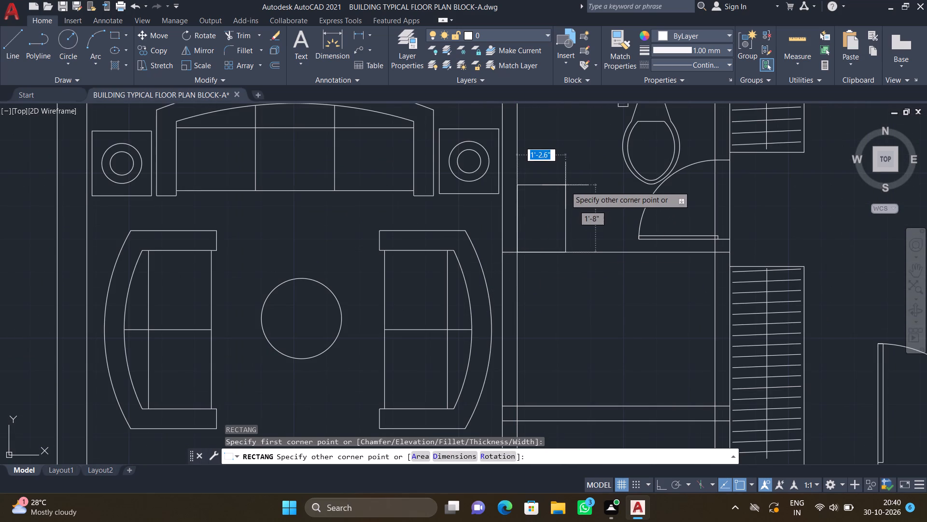
scroll(577, 166, "up", 1)
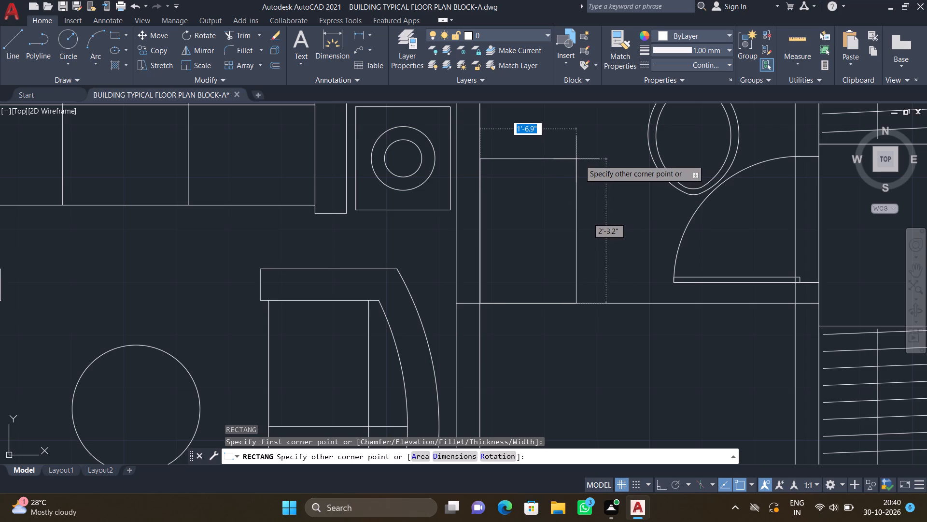
left_click(566, 167)
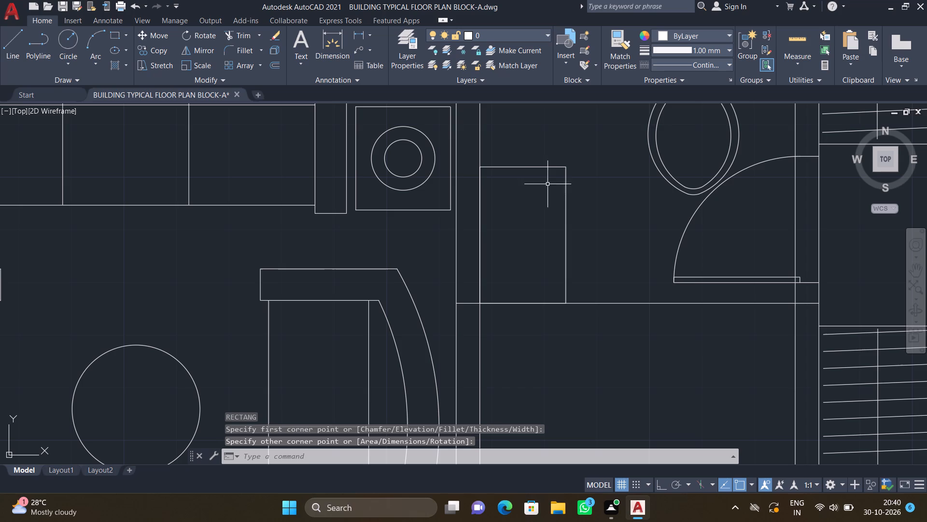
Draw an inner rectangle about 1'-2" by 1'-11" inside the north toilet's washbasin outline, leaving a thin rim.
type("REC")
key("Return")
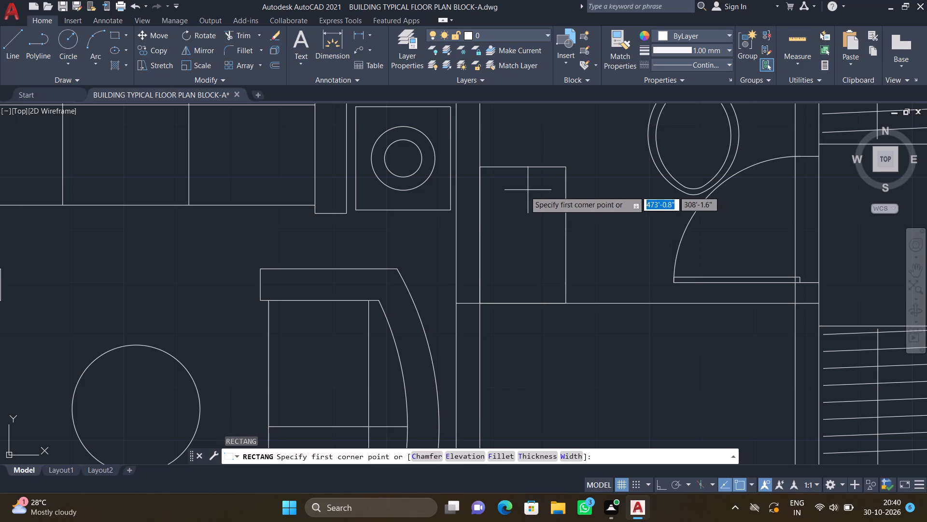
scroll(490, 199, "up", 2)
scroll(486, 145, "down", 1)
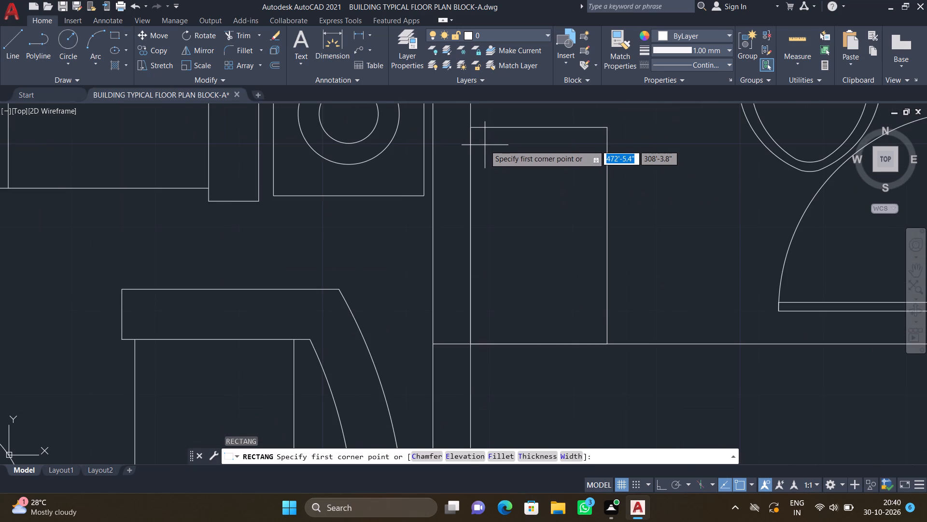
left_click(482, 140)
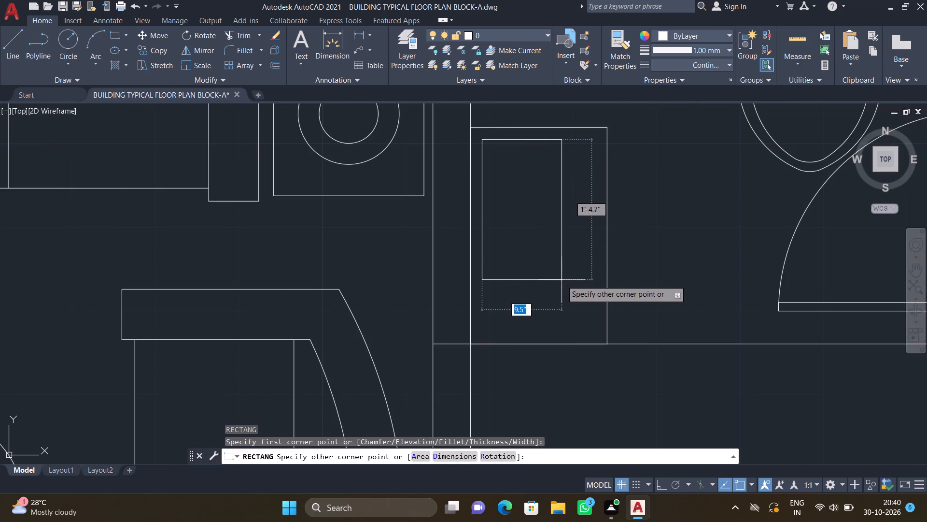
scroll(580, 326, "up", 1)
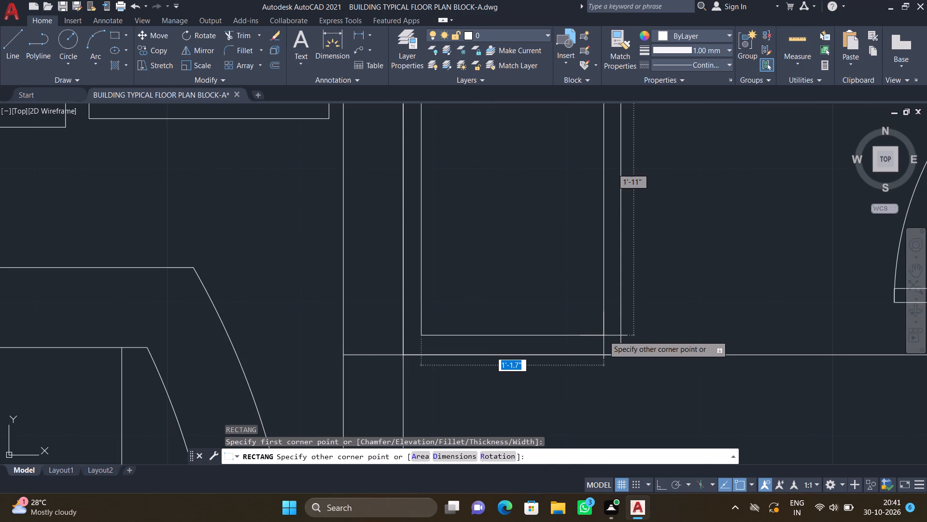
left_click(604, 335)
scroll(505, 251, "down", 2)
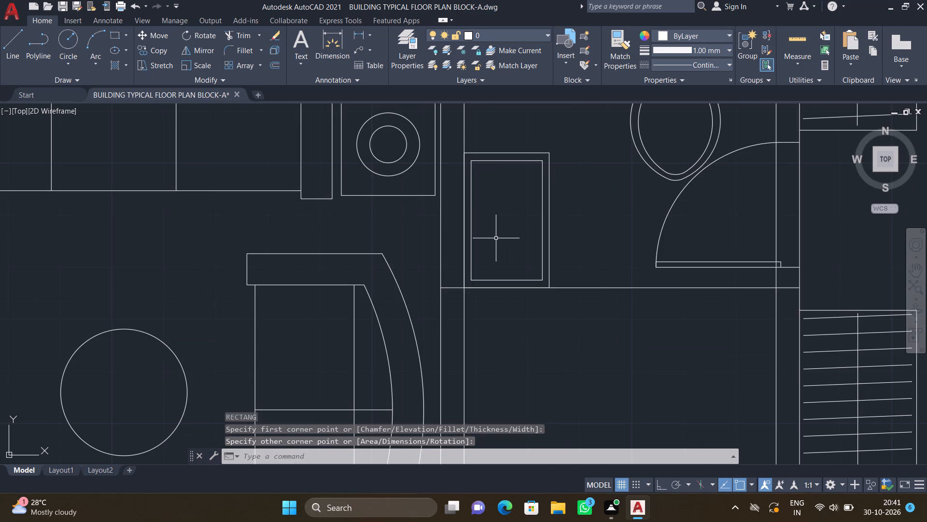
Fillet all four corners of the north toilet washbasin's inner rectangle with a 3" radius.
key("f")
key("Return")
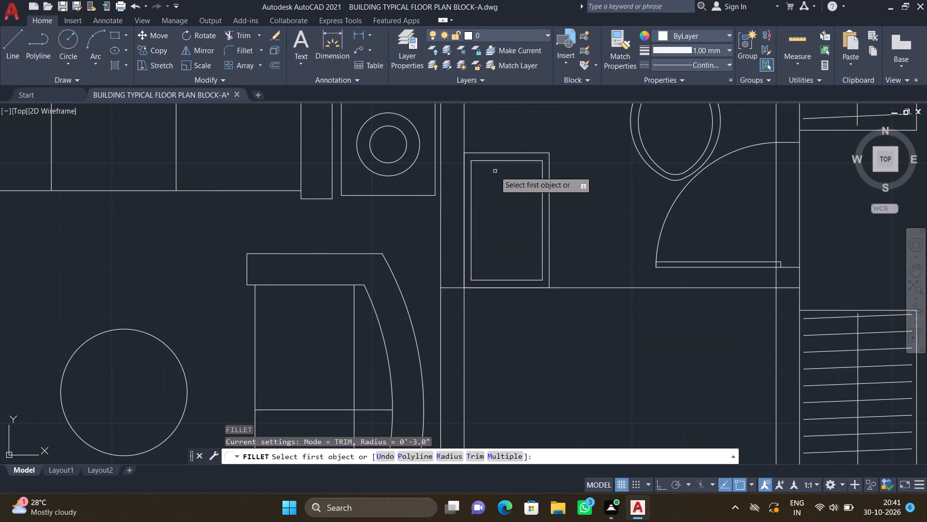
left_click(494, 159)
left_click(471, 194)
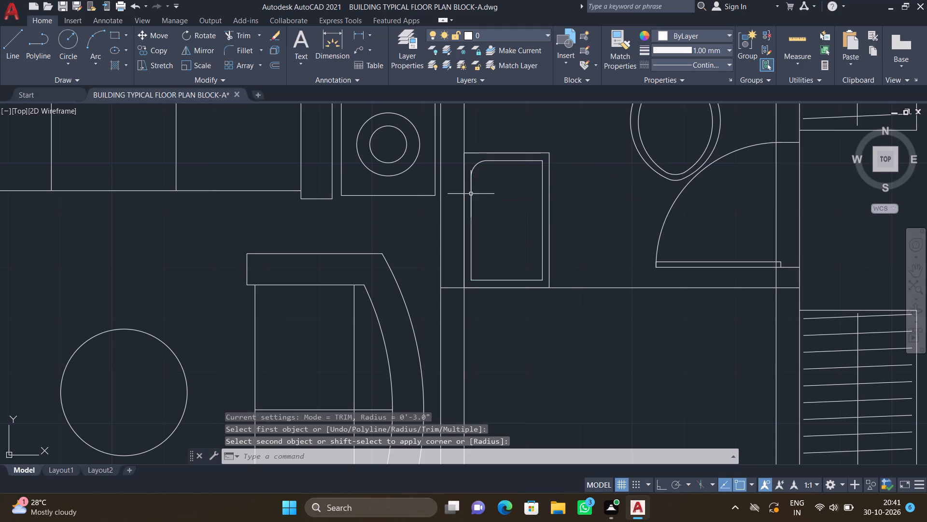
key("f")
key("Return")
left_click(472, 248)
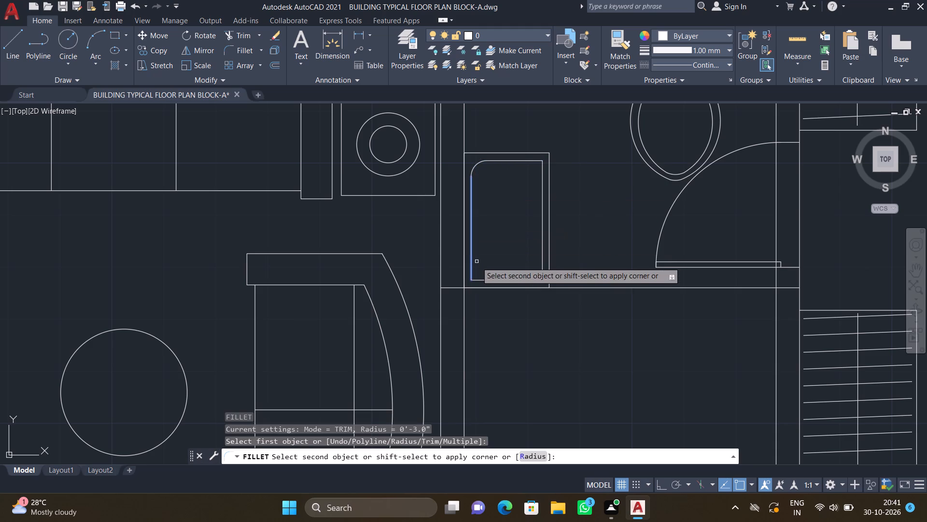
left_click(481, 279)
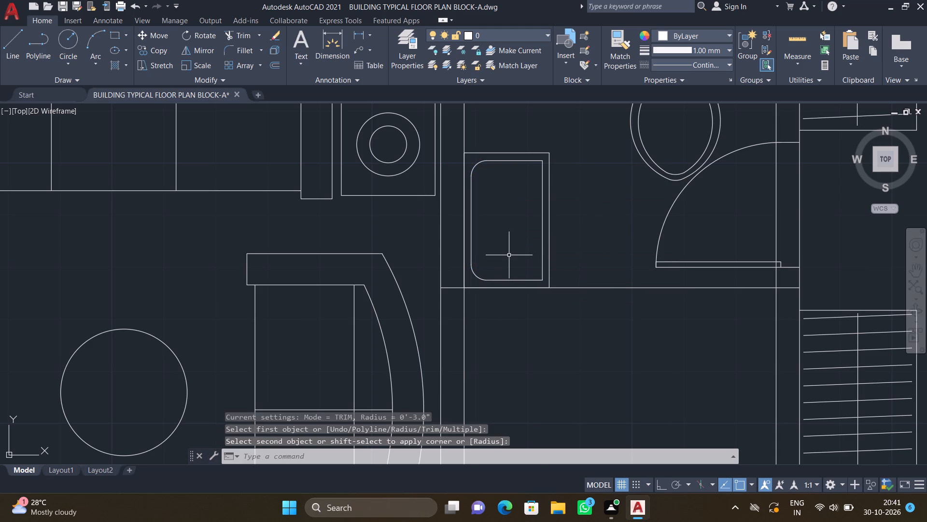
key("f")
key("Return")
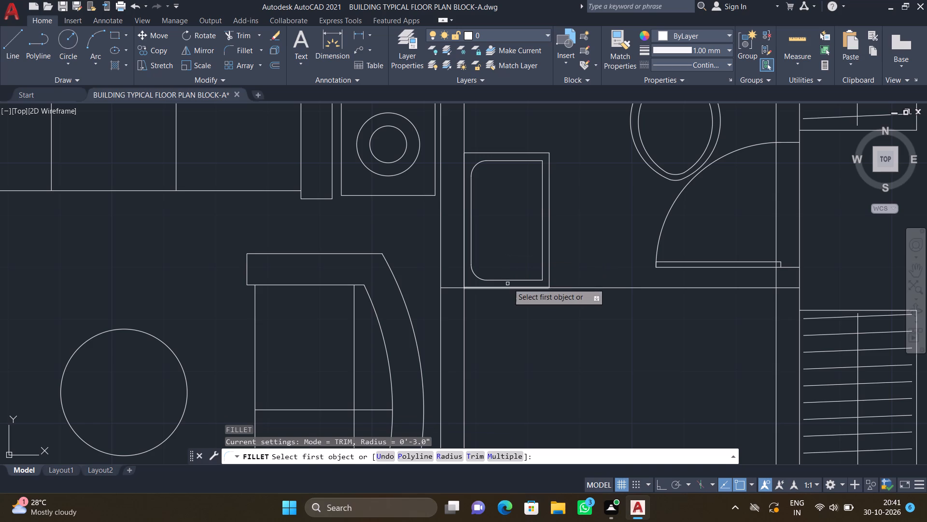
left_click(514, 279)
left_click(541, 264)
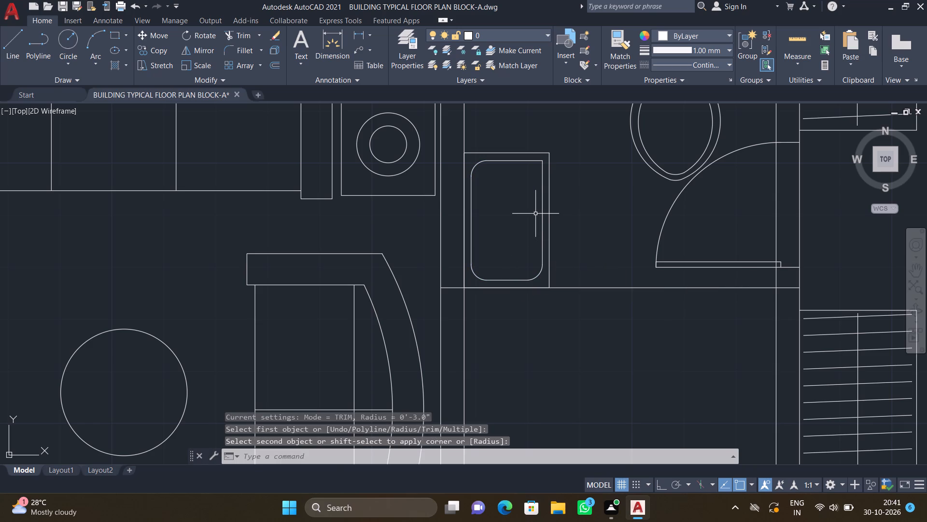
key("f")
key("Return")
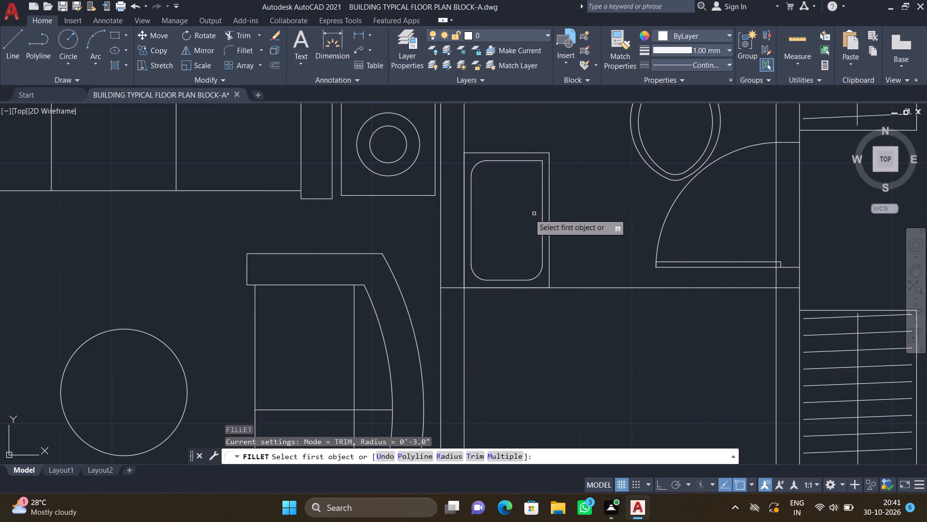
left_click(527, 161)
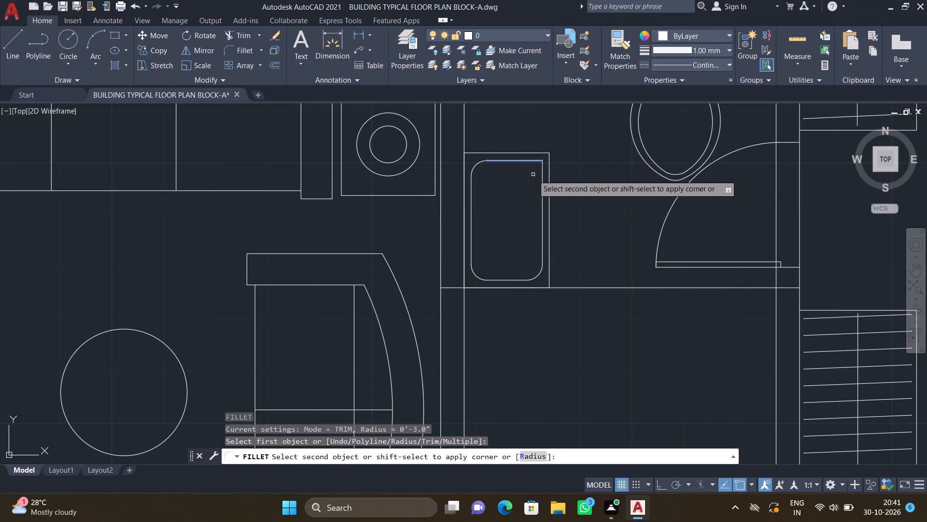
left_click(542, 188)
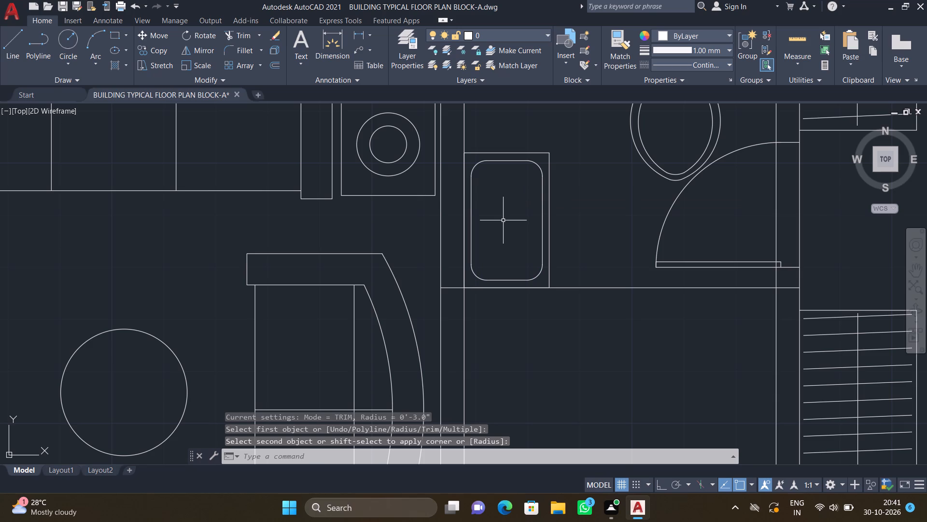
Draw a small drain circle at the centre of the north toilet's washbasin.
key("c")
key("Return")
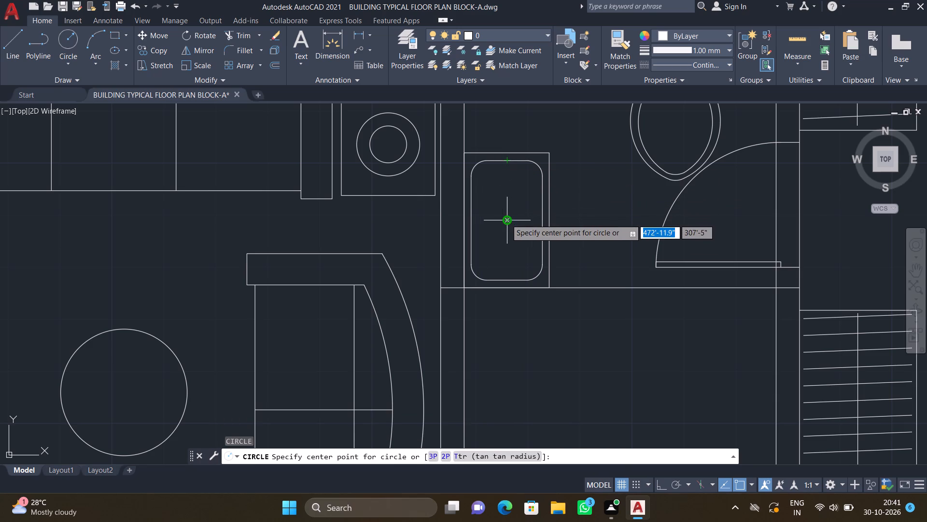
left_click(506, 219)
left_click(509, 228)
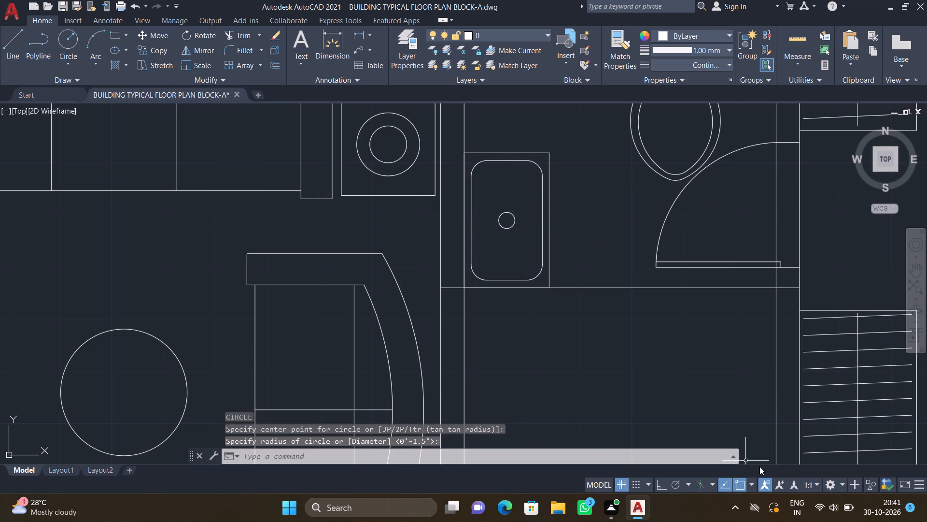
Draw a washbasin rectangle about 1'-9" by 2'-8", longer north-south, from the north-east wall corner of the unfurnished unit's south toilet.
scroll(574, 343, "down", 3)
scroll(551, 309, "up", 2)
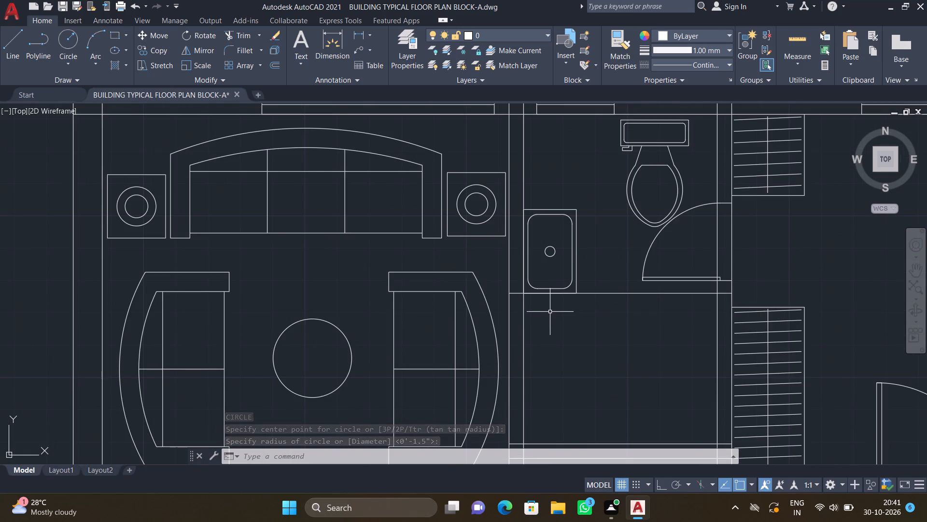
scroll(554, 314, "down", 1)
scroll(521, 222, "down", 2)
scroll(535, 309, "up", 2)
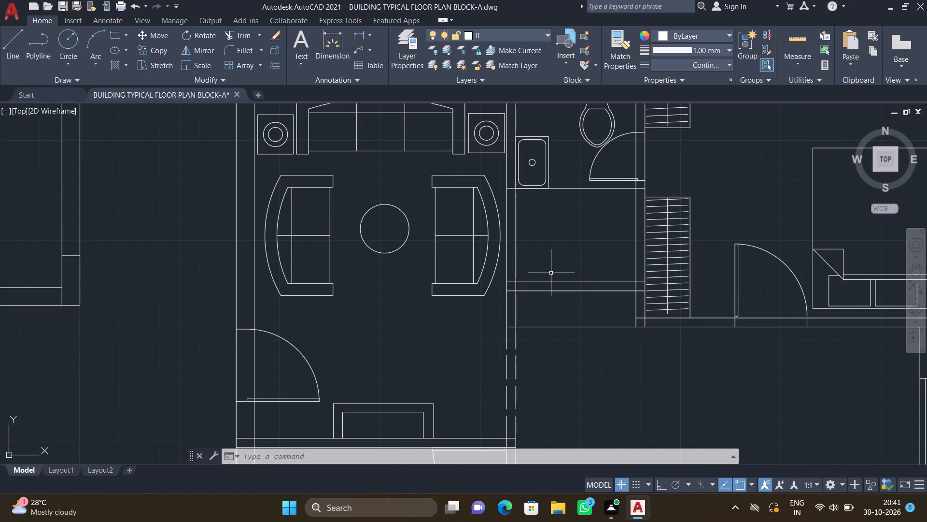
scroll(549, 274, "down", 1)
scroll(562, 297, "up", 1)
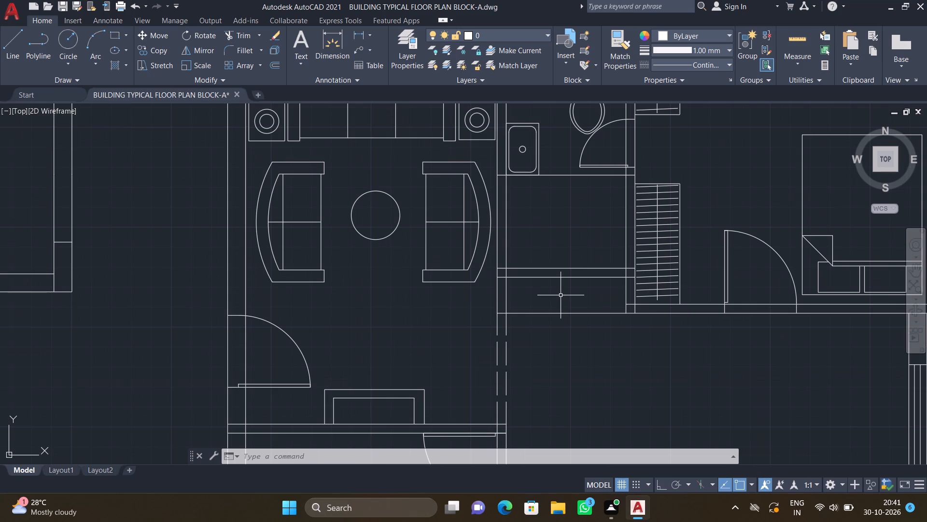
scroll(561, 295, "down", 3)
scroll(566, 408, "up", 4)
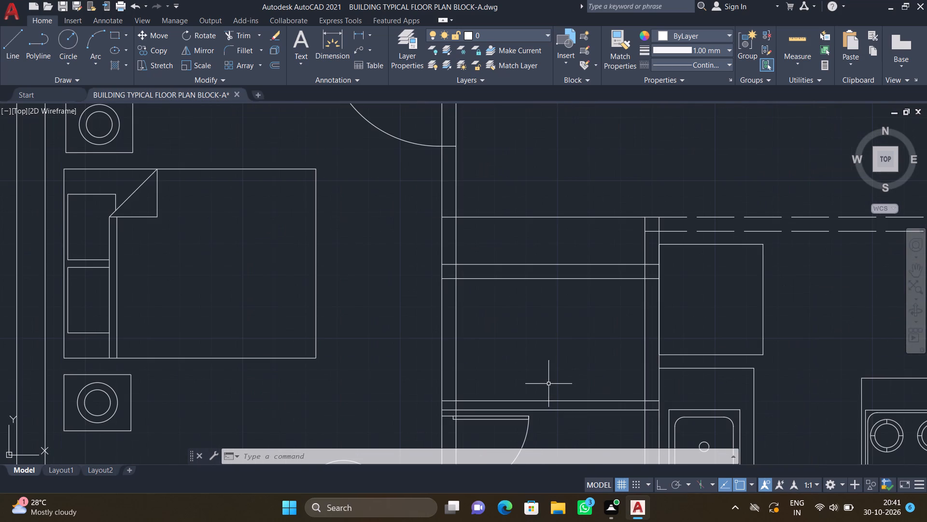
type("REC")
key("Return")
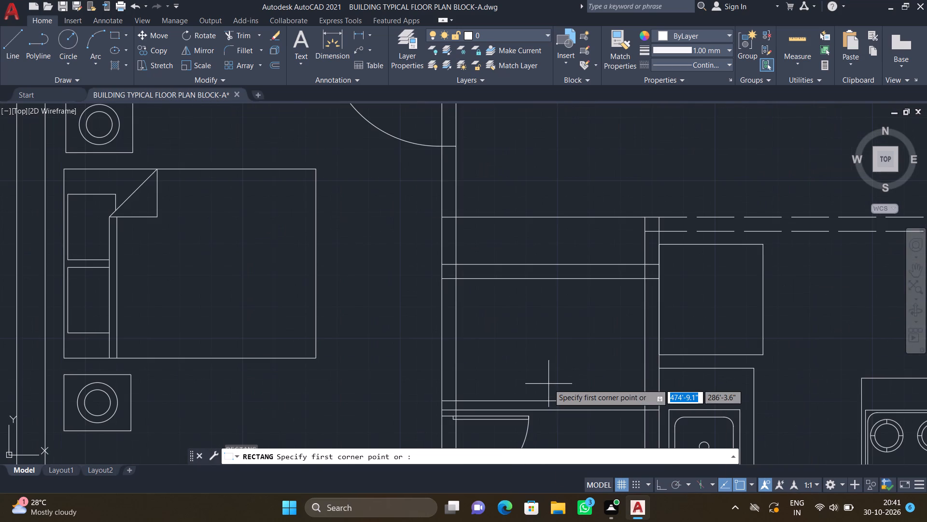
scroll(547, 395, "down", 1)
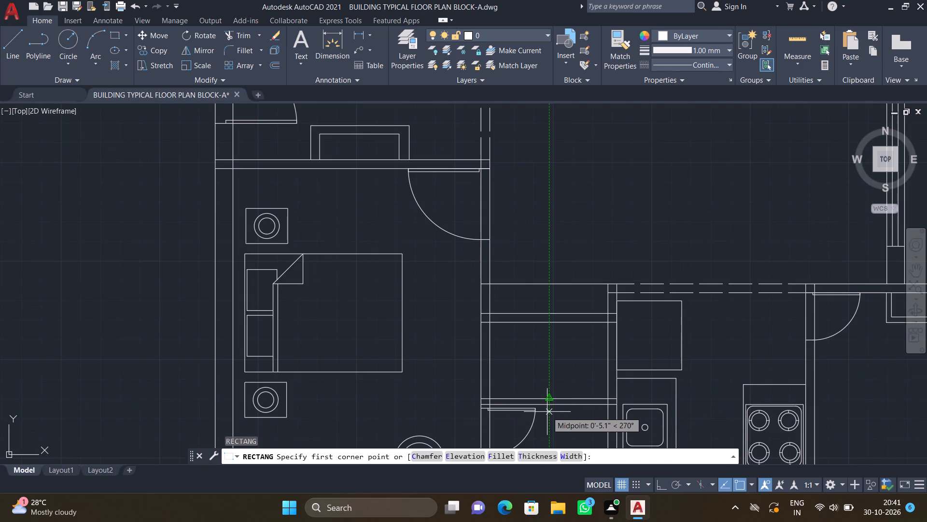
scroll(547, 411, "down", 3)
middle_click_drag(531, 344, 520, 306)
scroll(520, 317, "down", 1)
scroll(529, 386, "up", 2)
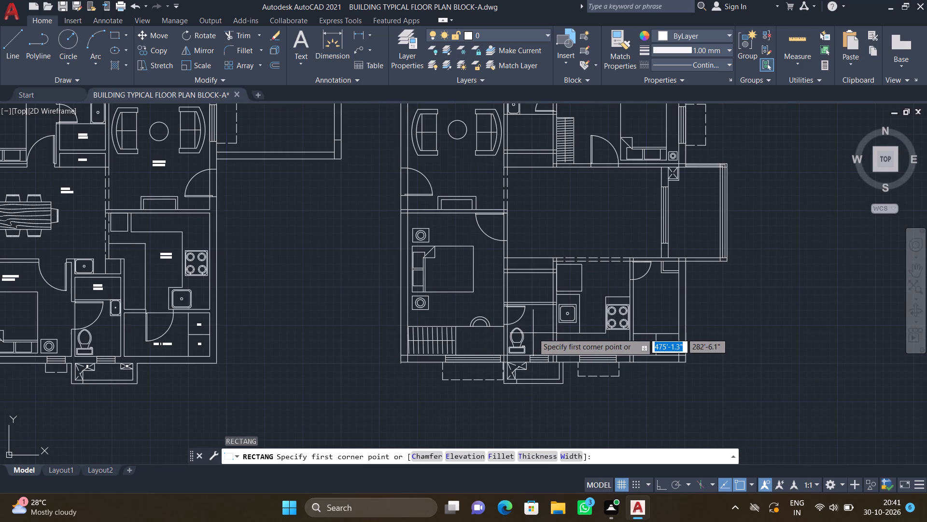
scroll(533, 333, "up", 2)
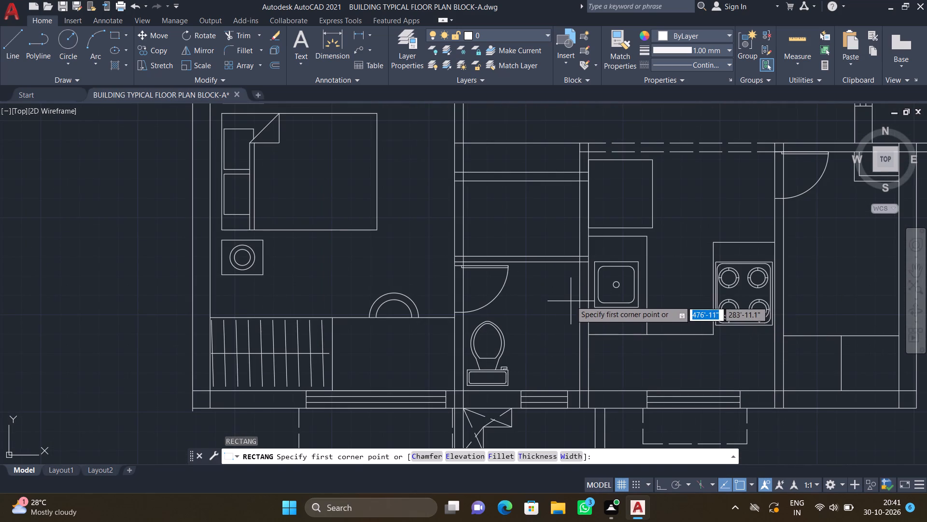
scroll(577, 269, "up", 1)
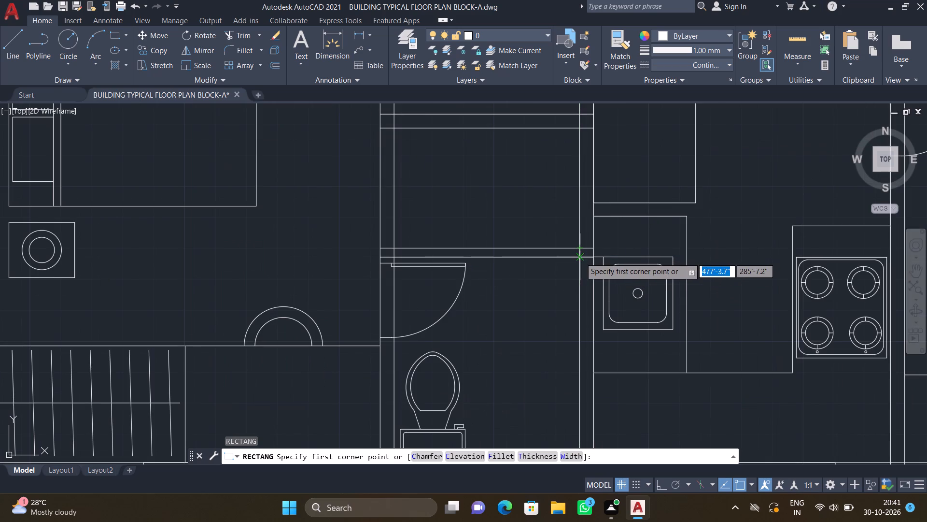
left_click_drag(580, 258, 578, 263)
scroll(516, 348, "up", 1)
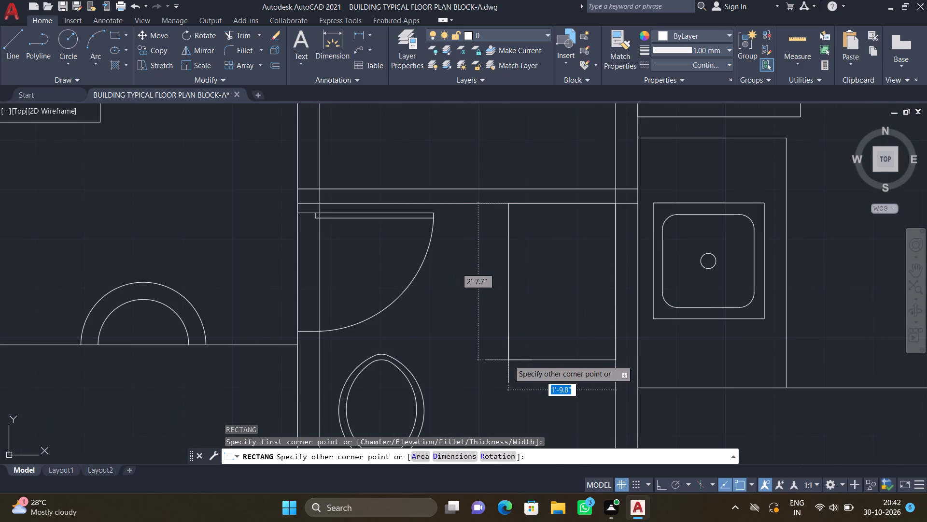
left_click(512, 362)
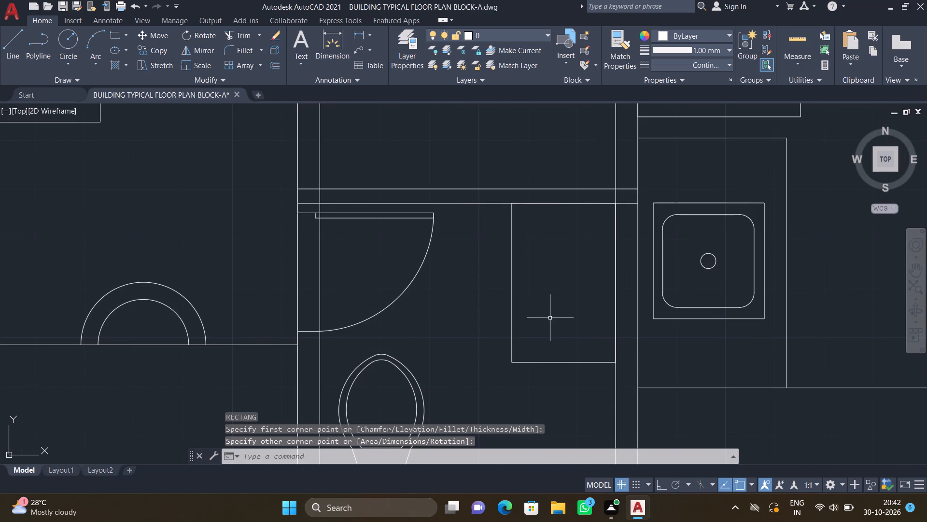
Draw an inner rectangle about 1'-6" by 2'-5" inside the south toilet's washbasin outline, leaving a thin rim.
type("REC")
key("Return")
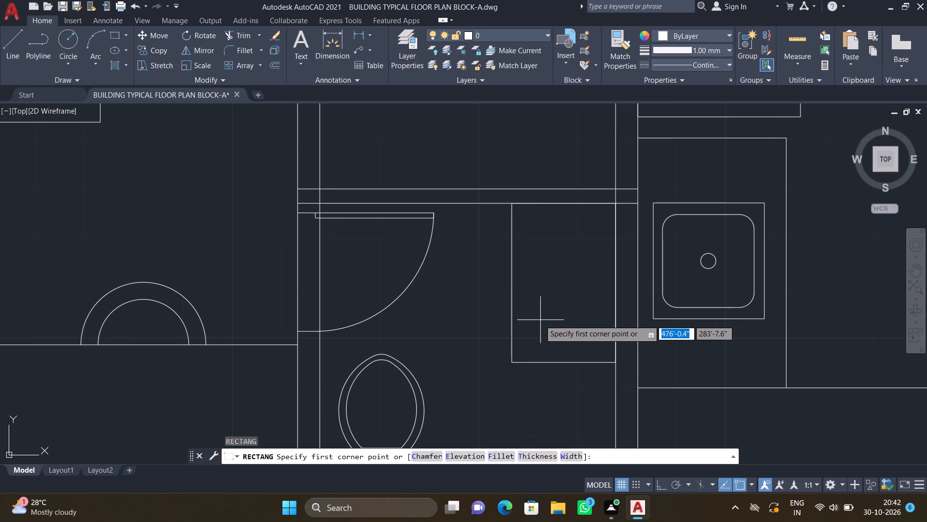
scroll(523, 217, "up", 2)
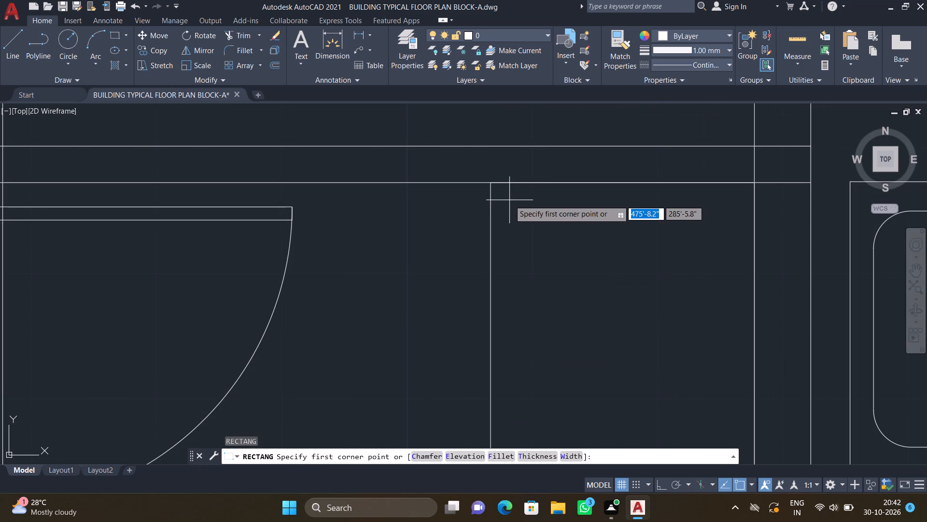
left_click(509, 199)
scroll(557, 271, "down", 2)
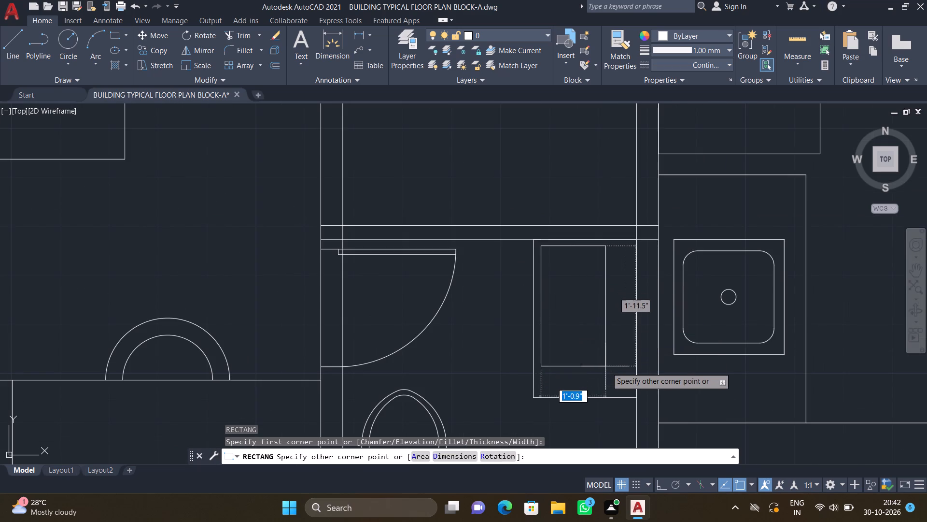
scroll(624, 384, "up", 1)
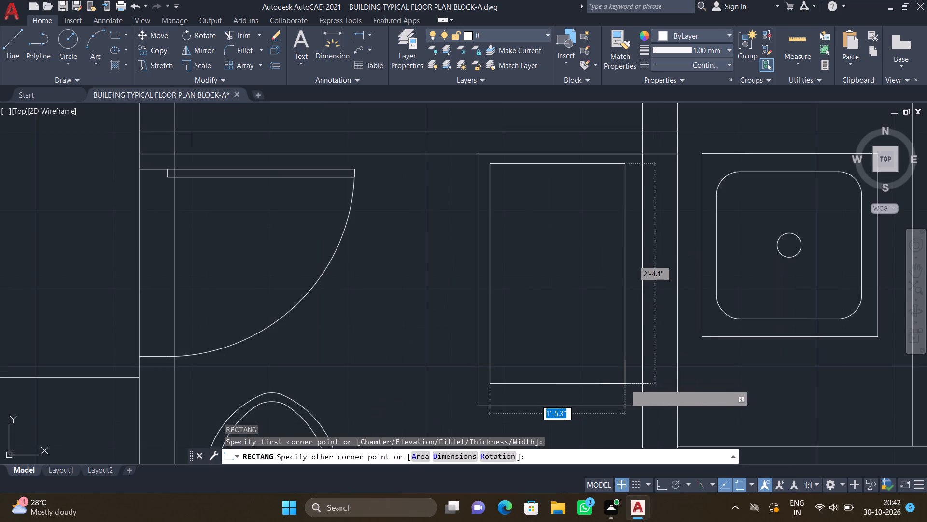
left_click(629, 390)
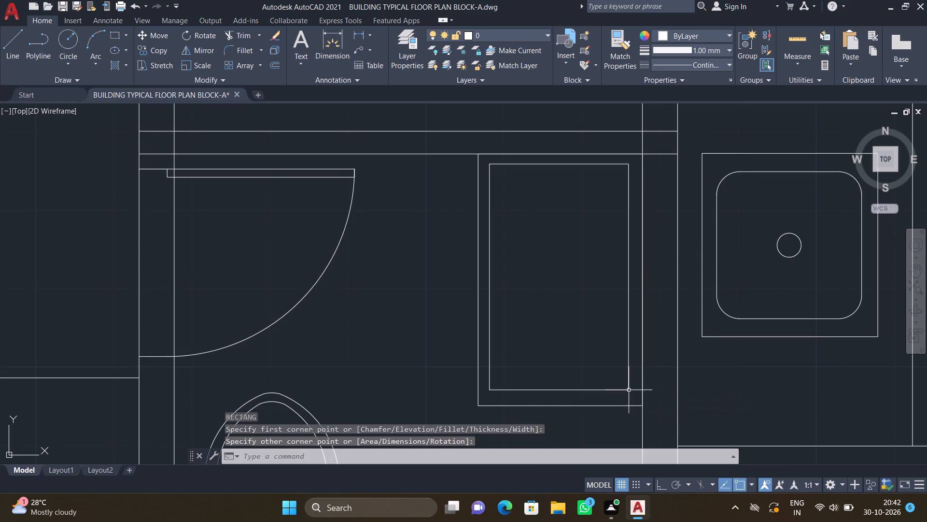
Fillet all four corners of the south toilet washbasin's inner rectangle with a 3" radius.
key("f")
key("Return")
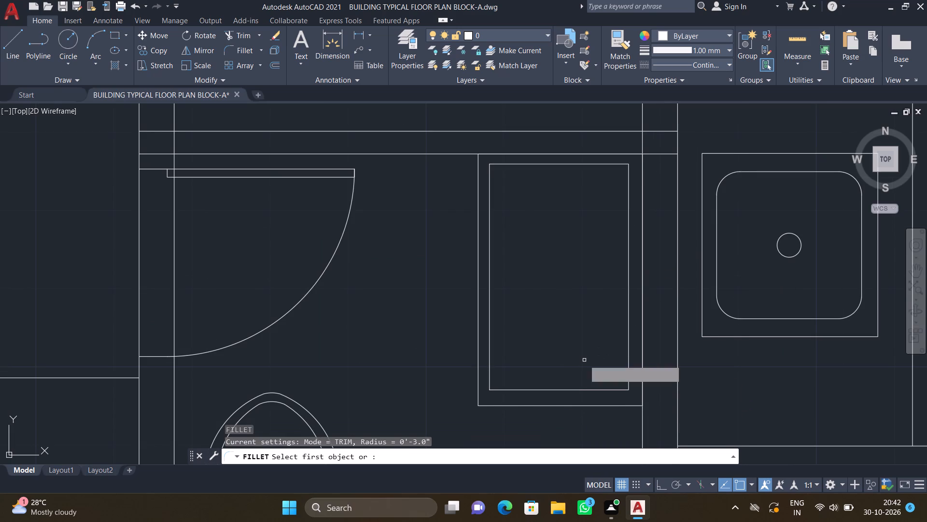
left_click(562, 165)
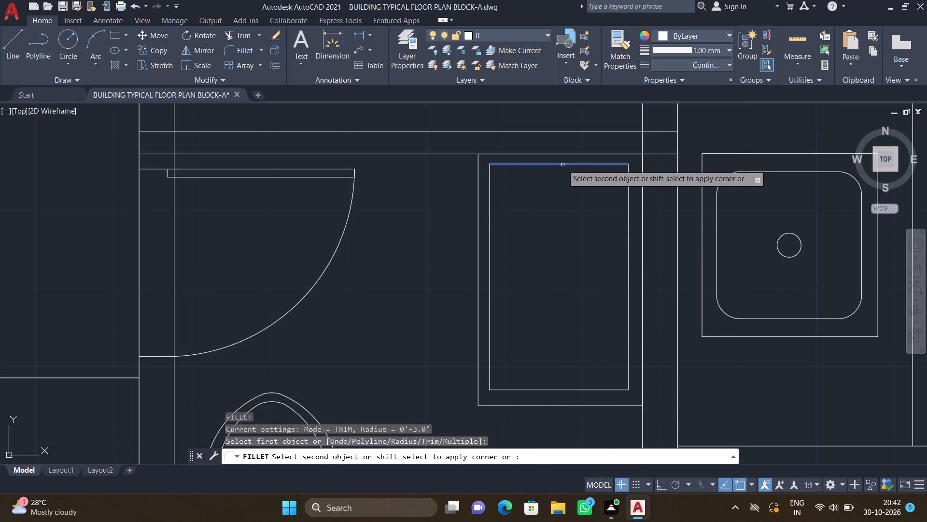
left_click(490, 211)
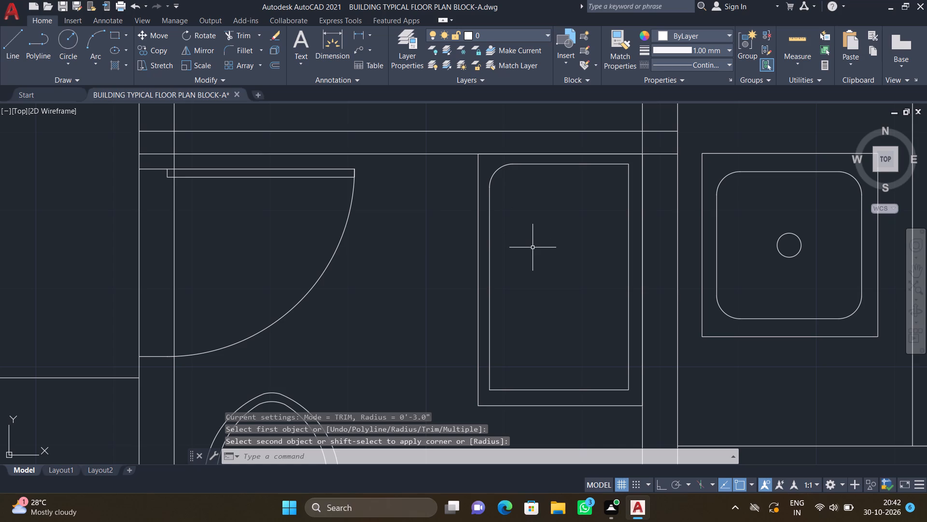
key("f")
key("Return")
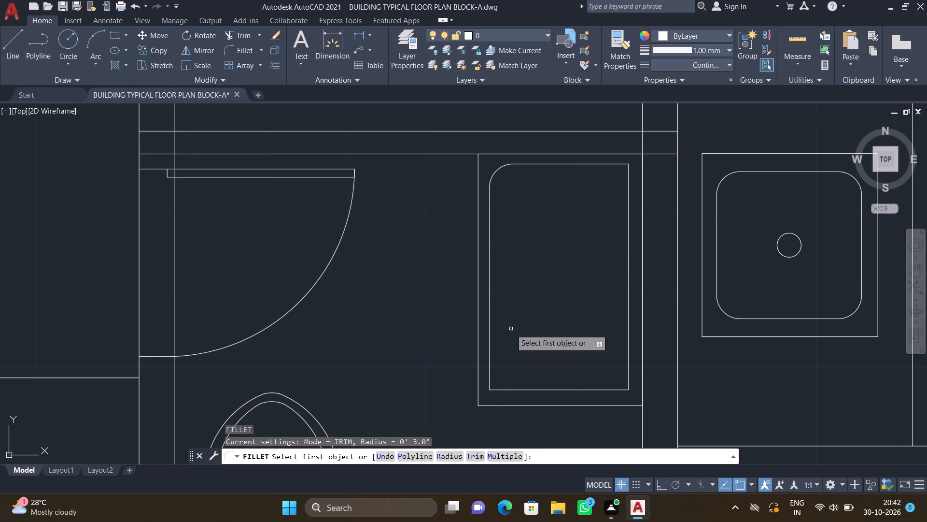
left_click(489, 353)
left_click(513, 391)
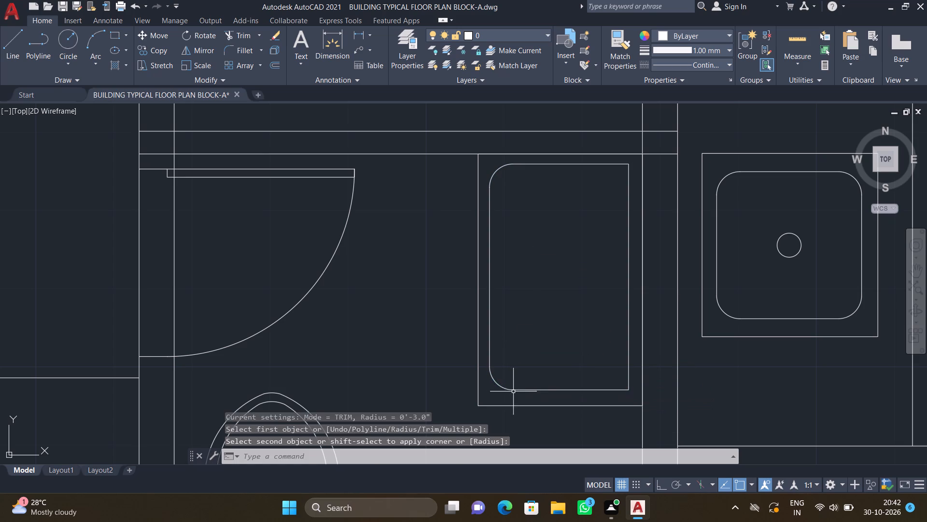
key("f")
key("Return")
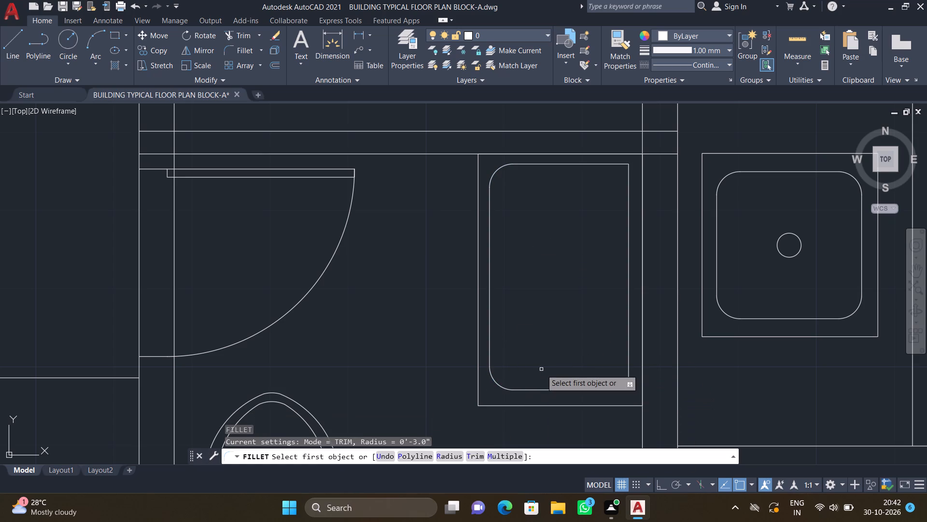
left_click(590, 389)
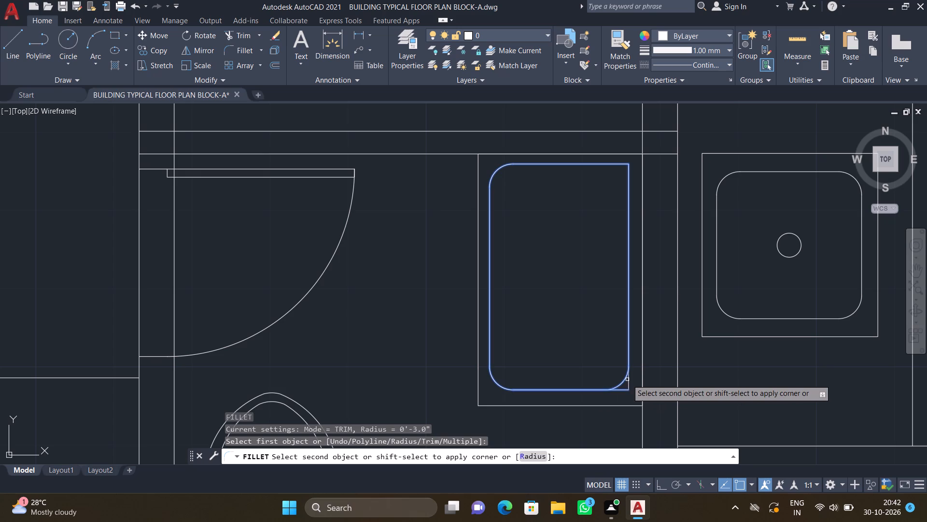
left_click(628, 375)
key("f")
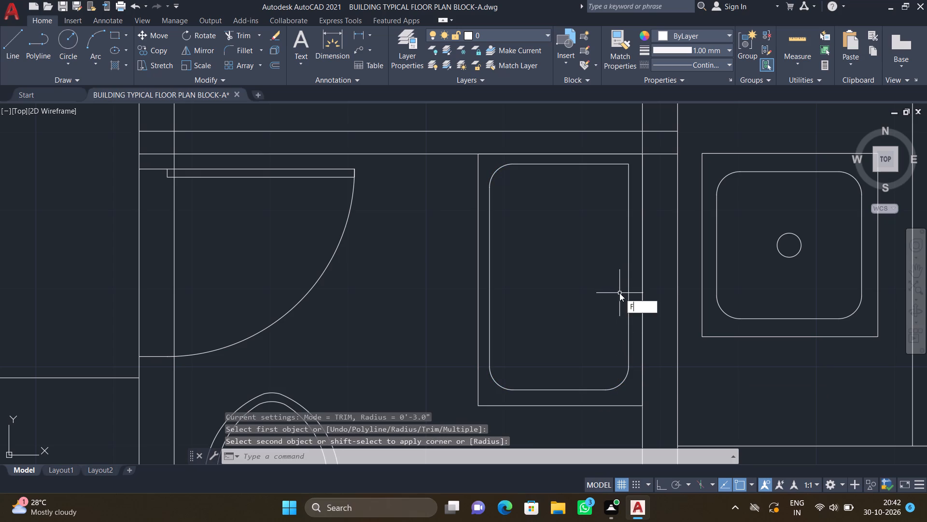
key("Return")
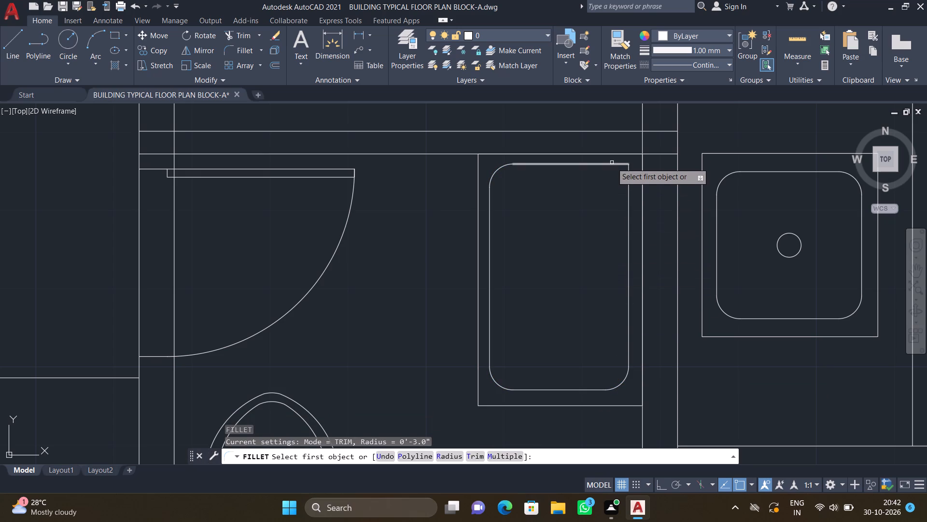
left_click(612, 163)
left_click(628, 199)
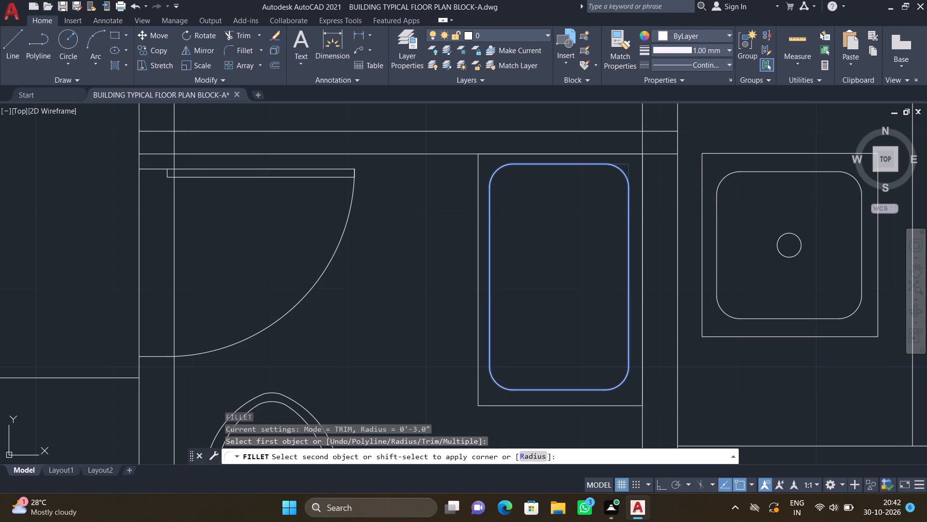
Draw a small drain circle at the centre of the south toilet's washbasin.
scroll(551, 265, "down", 1)
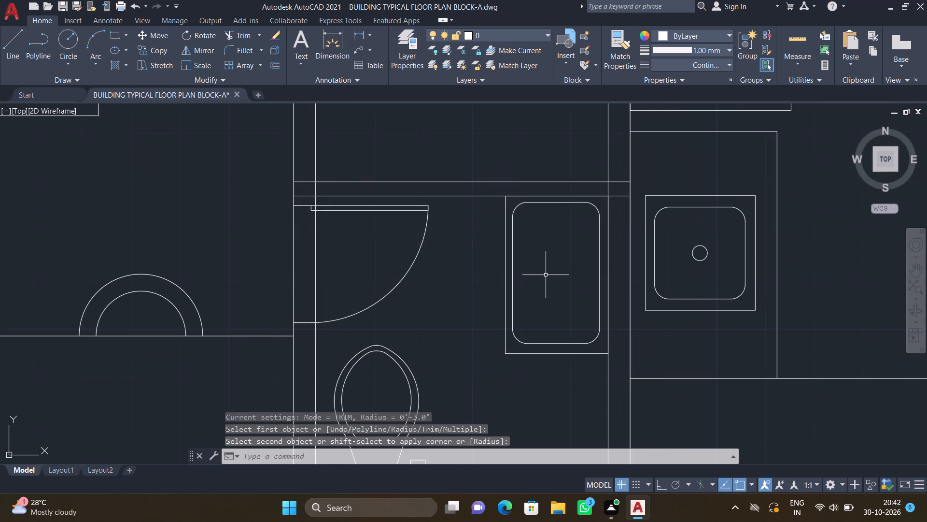
key("c")
key("Return")
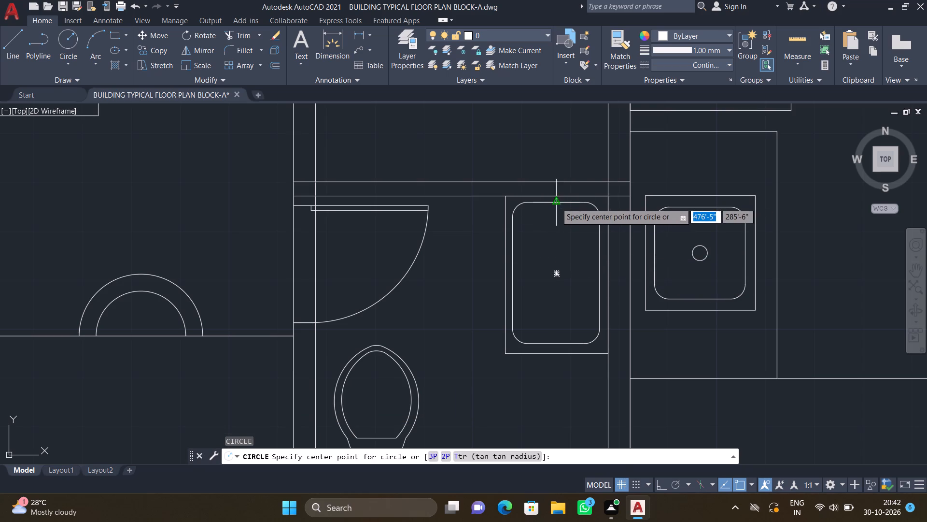
left_click_drag(558, 274, 560, 283)
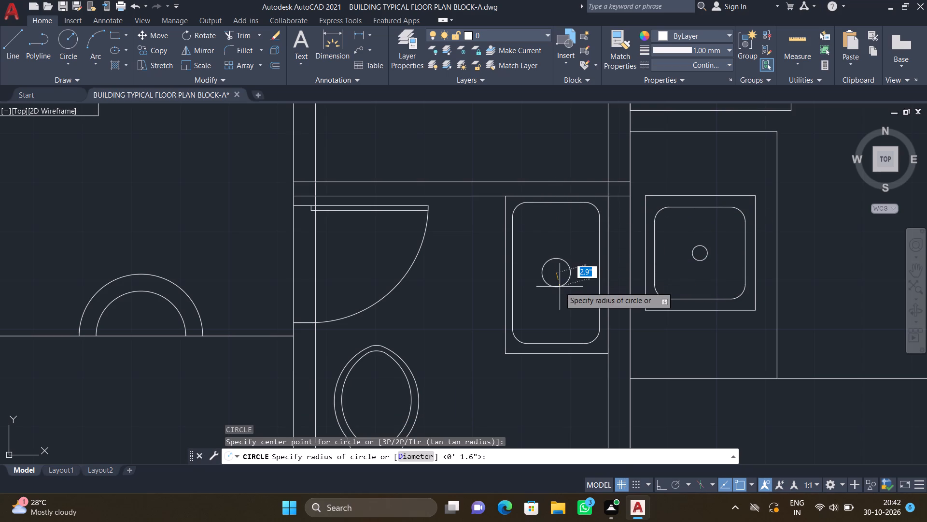
scroll(554, 278, "up", 1)
left_click(556, 285)
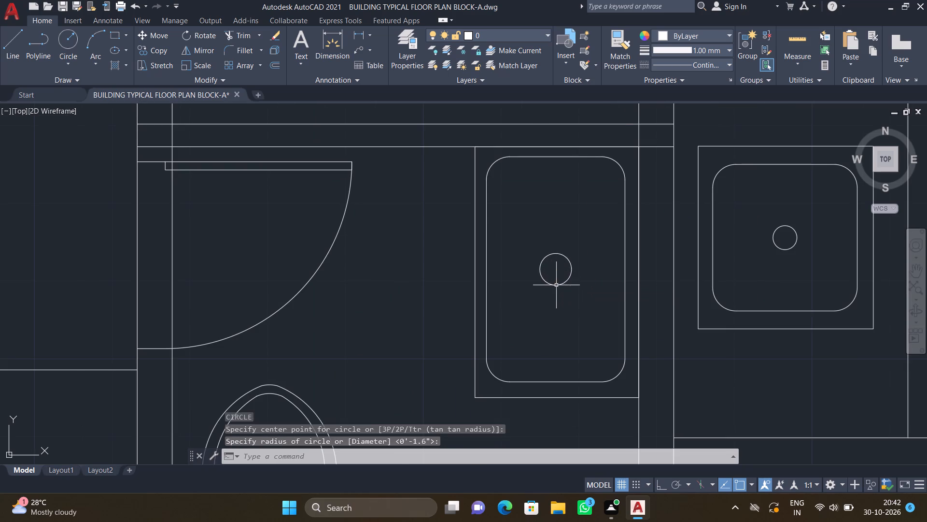
Draw a basin rectangle about 2'-6" by 1'-3", longer east-west, filling the depth of the narrow recess north of the south toilet.
scroll(544, 255, "down", 2)
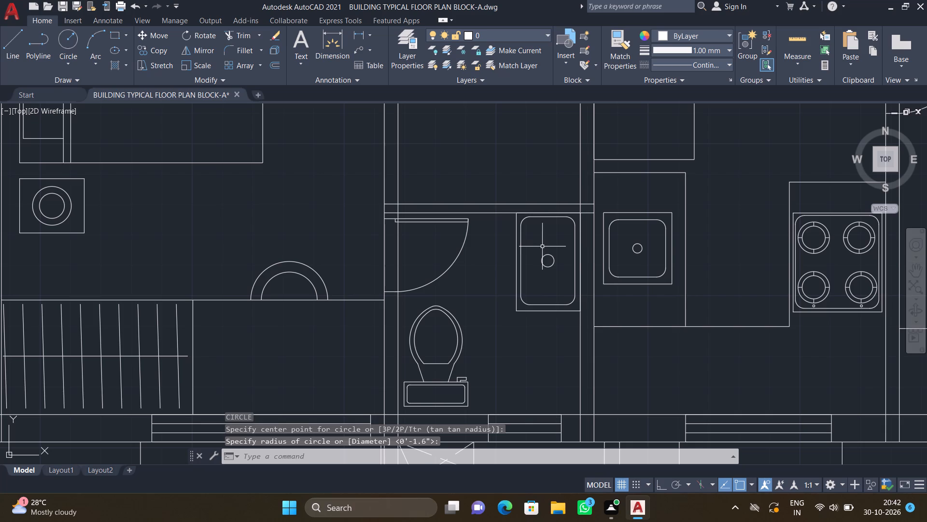
scroll(461, 194, "down", 2)
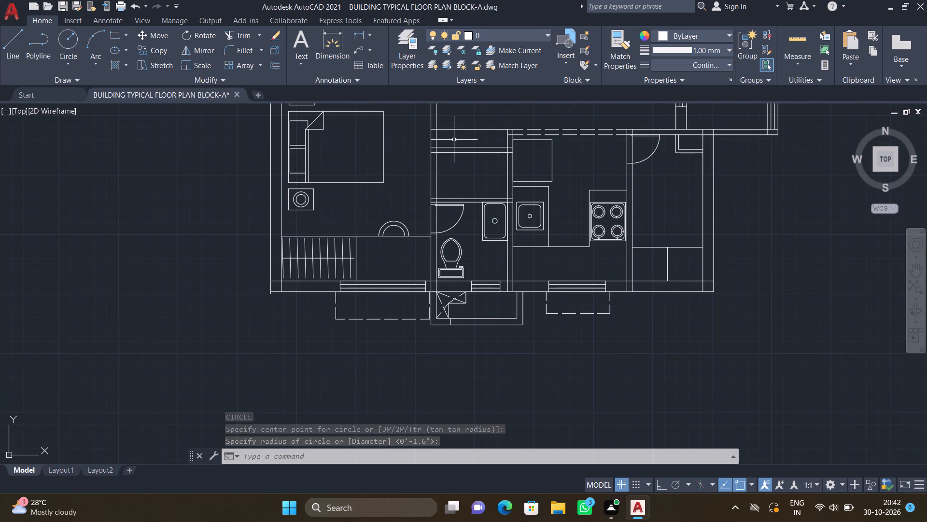
scroll(449, 136, "up", 1)
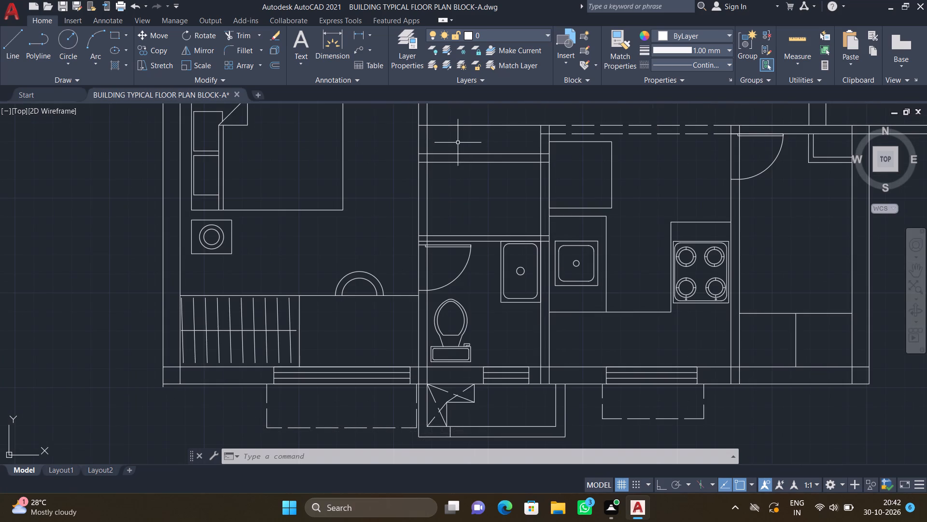
scroll(465, 143, "up", 1)
type("REC")
key("Return")
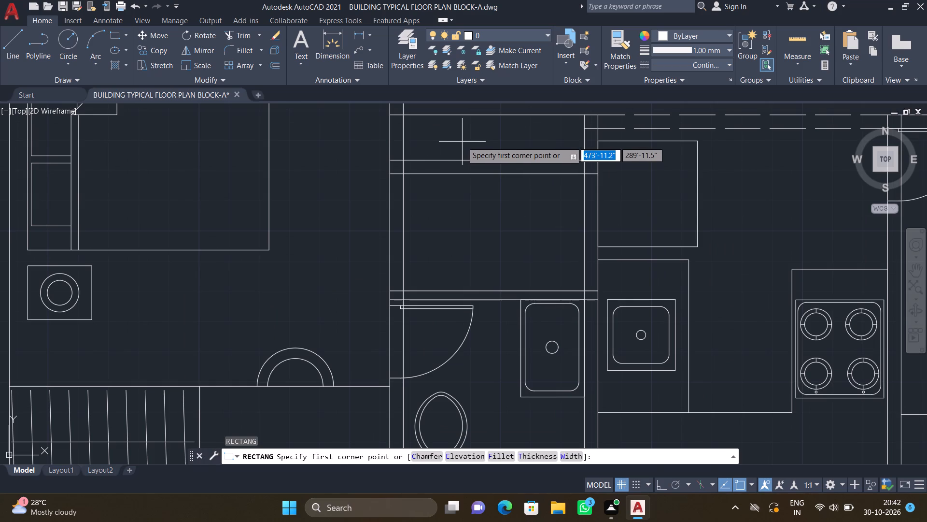
scroll(458, 143, "down", 1)
scroll(464, 124, "up", 1)
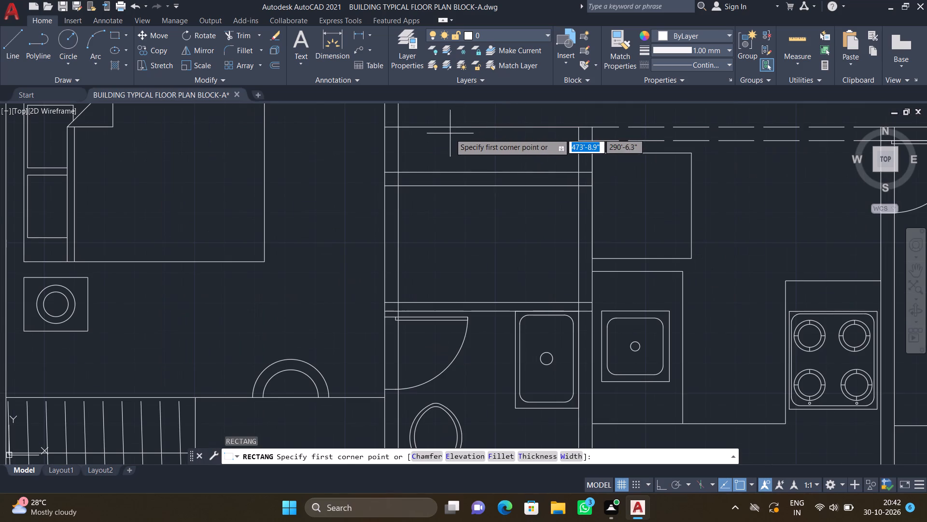
left_click(449, 128)
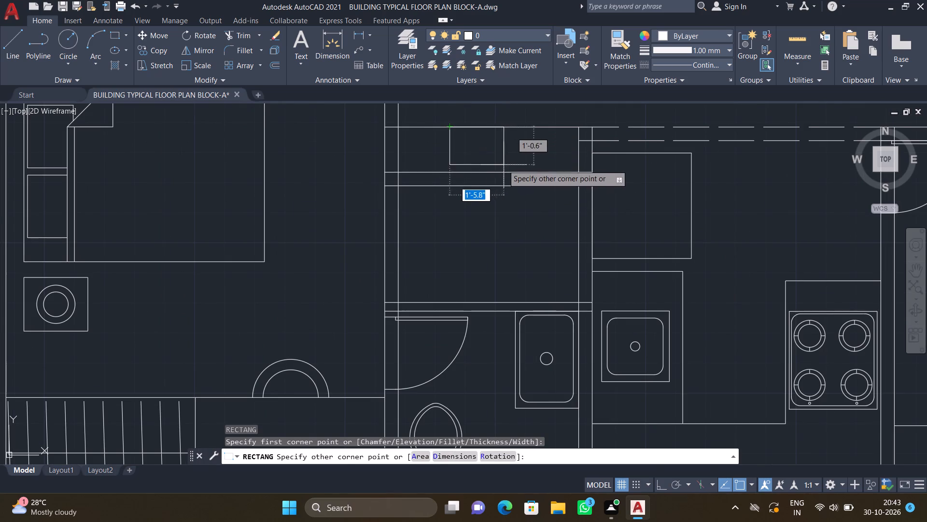
scroll(504, 166, "up", 1)
scroll(536, 173, "down", 1)
scroll(548, 172, "up", 1)
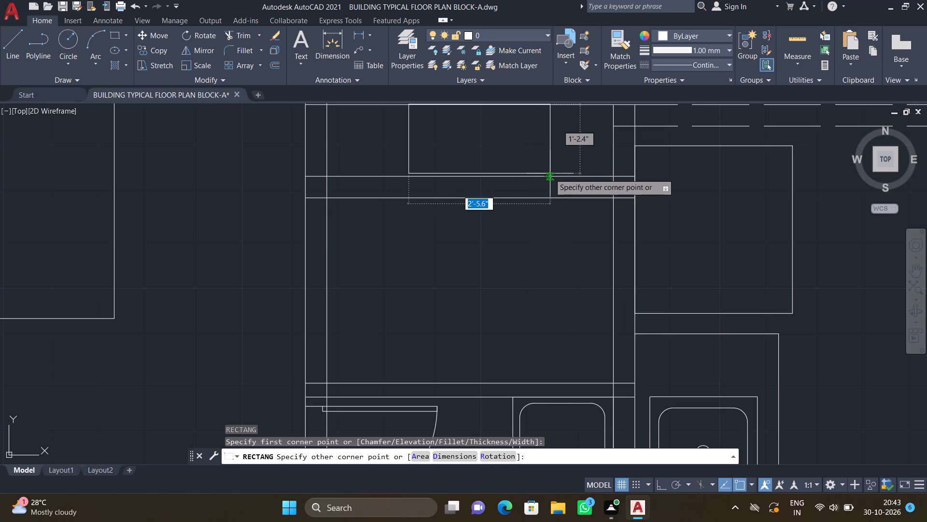
scroll(551, 174, "up", 1)
scroll(550, 177, "down", 2)
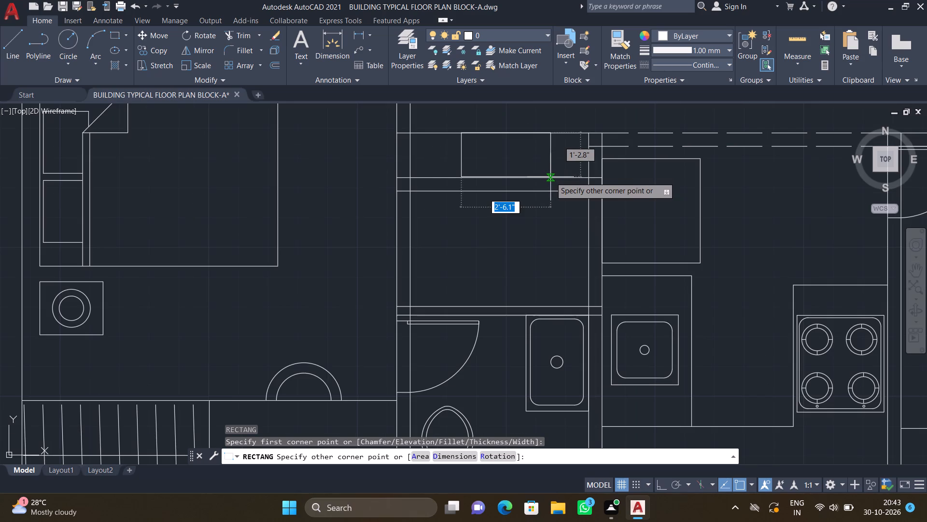
scroll(550, 177, "up", 2)
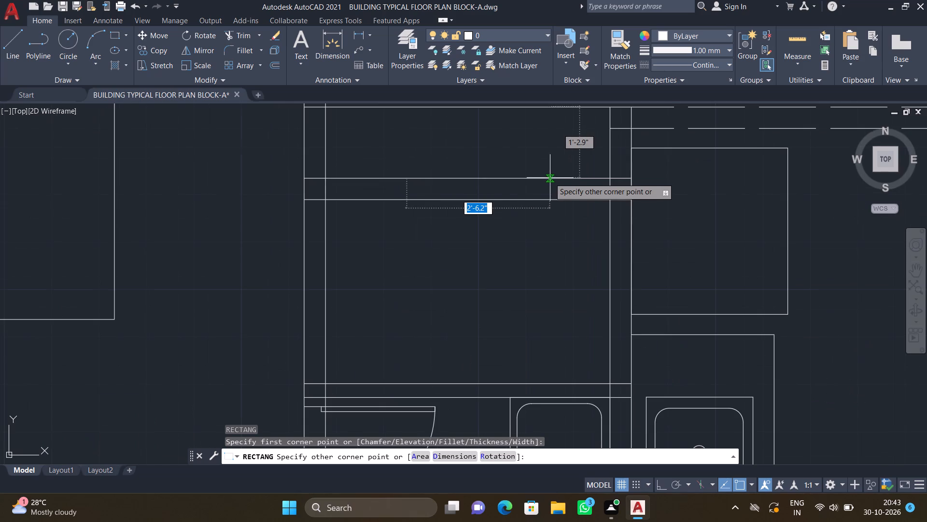
scroll(550, 178, "up", 1)
left_click(549, 178)
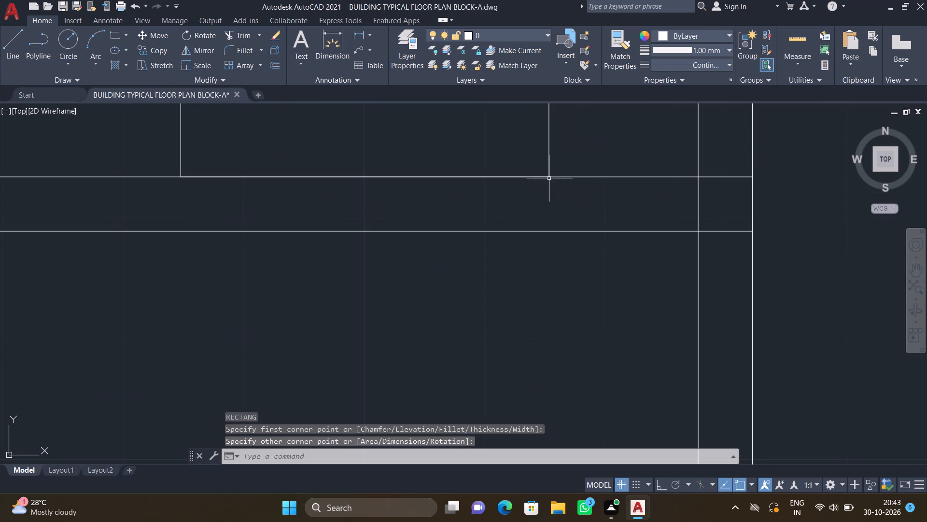
Draw an inner rectangle about 2'-4" by 1'-0" inside the recess basin's outline, leaving a thin rim.
scroll(527, 175, "down", 3)
scroll(472, 147, "up", 2)
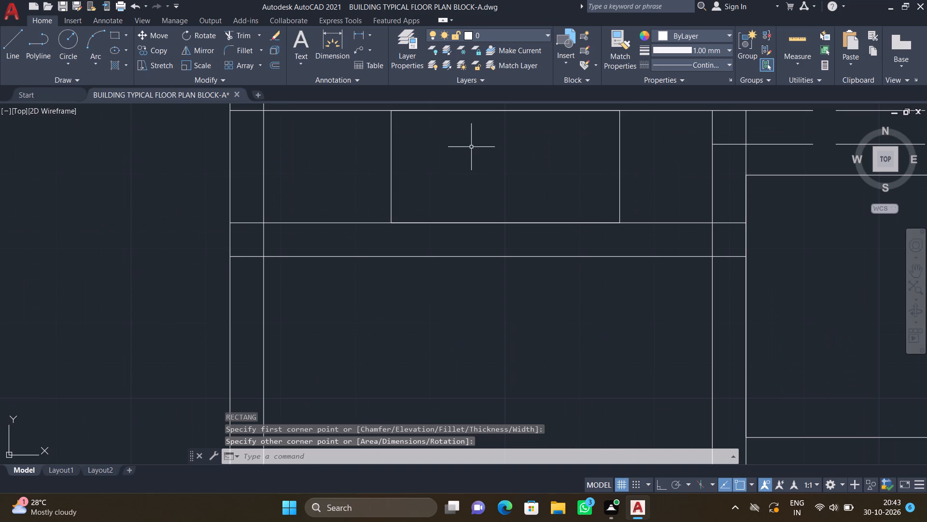
key("r")
type("EC")
key("Return")
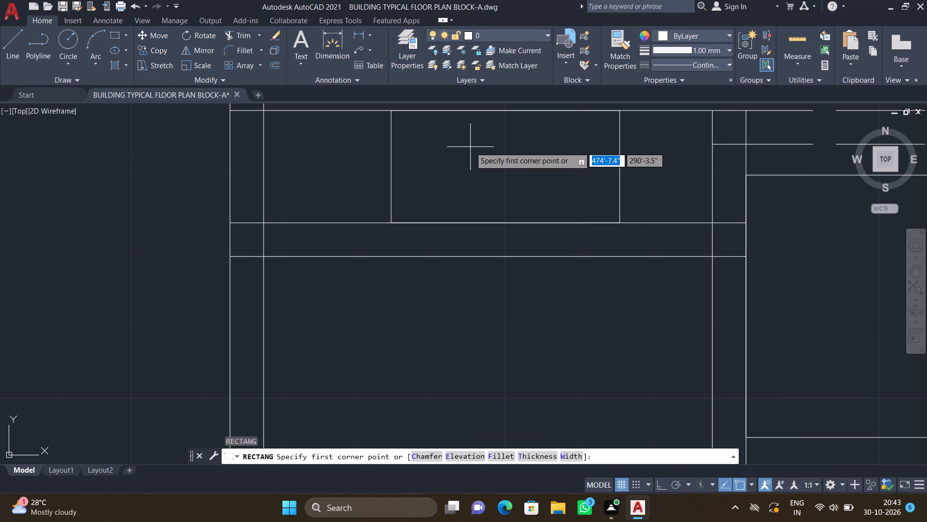
scroll(403, 118, "up", 1)
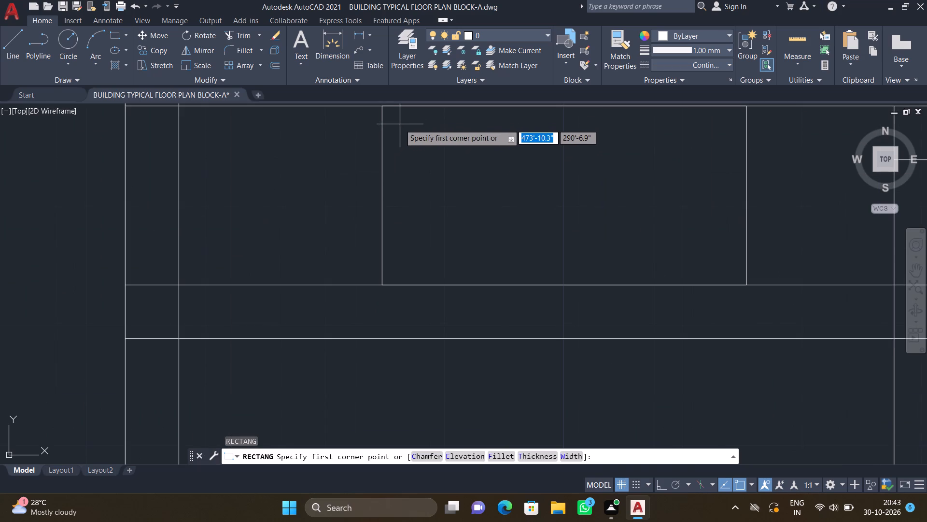
left_click(400, 124)
scroll(489, 200, "down", 2)
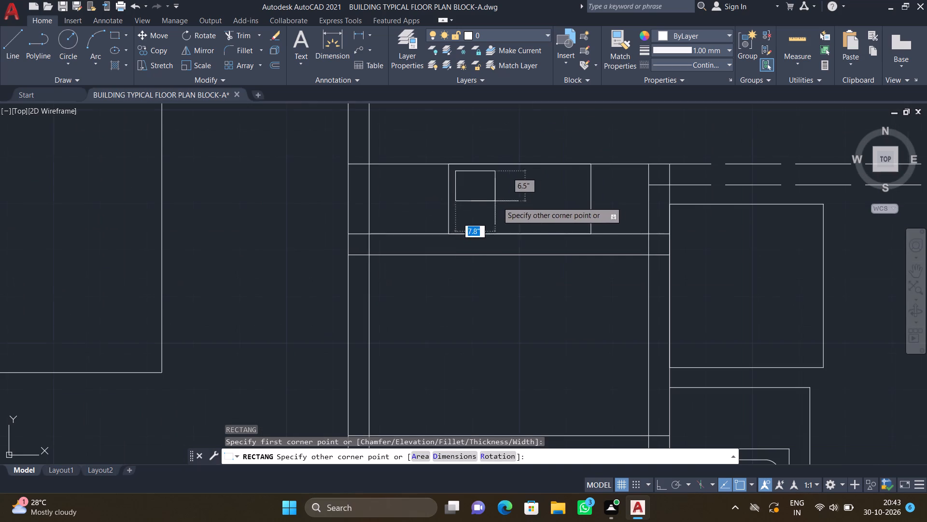
scroll(555, 219, "up", 1)
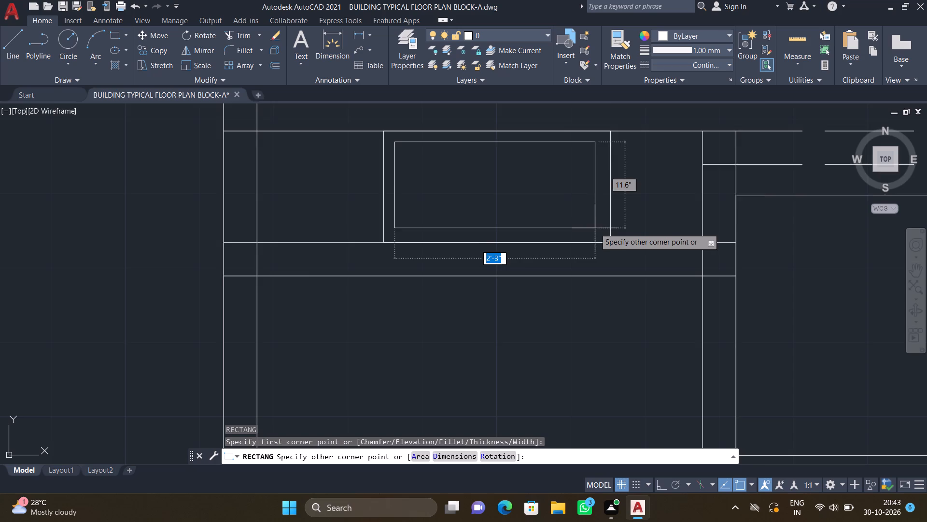
scroll(596, 230, "up", 1)
scroll(598, 230, "down", 1)
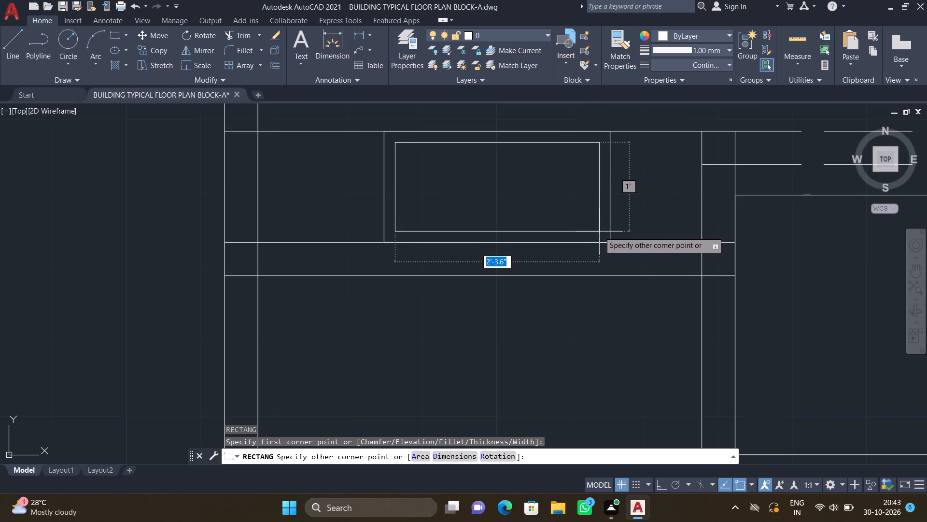
left_click(600, 228)
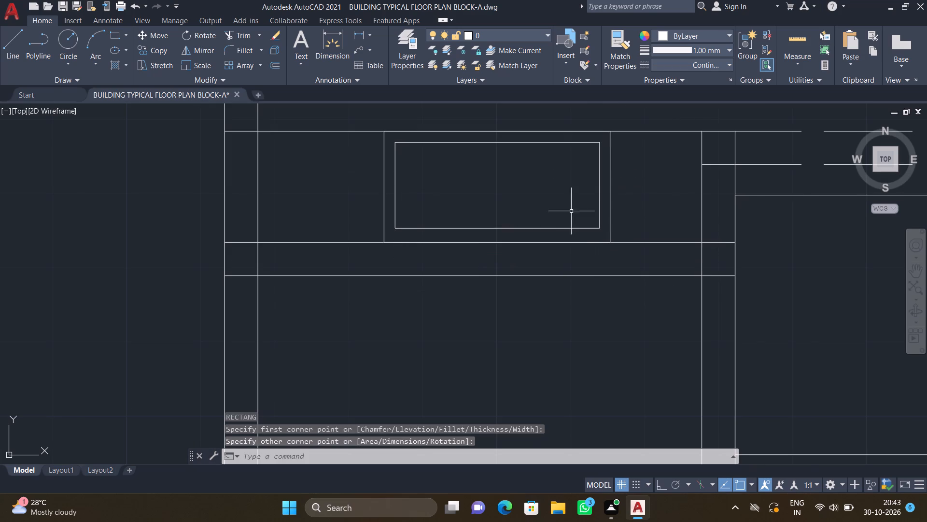
Fillet all four corners of the recess basin's inner rectangle with the 3" radius.
key("f")
key("Return")
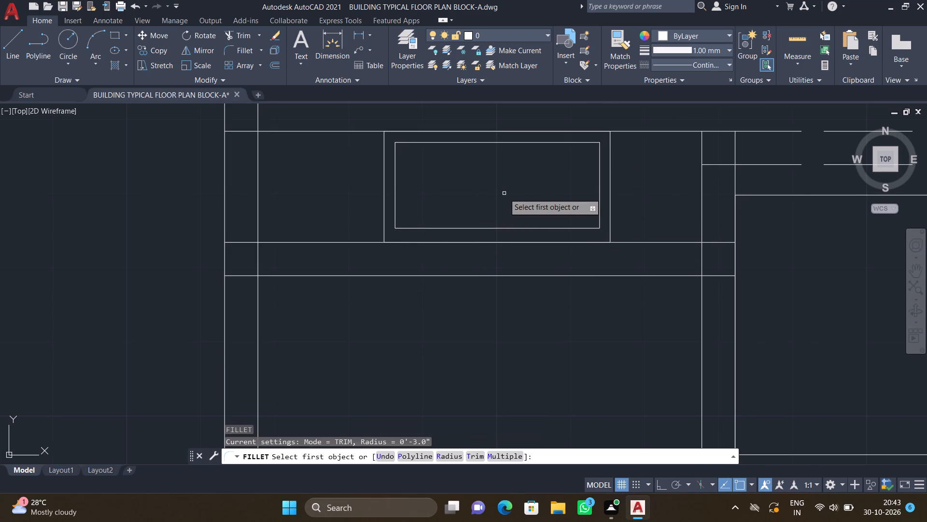
left_click(495, 143)
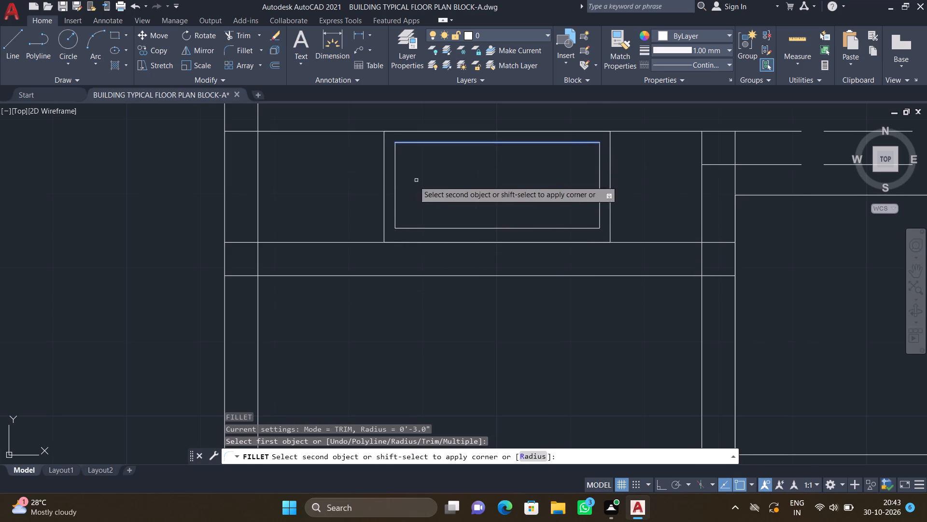
left_click(396, 176)
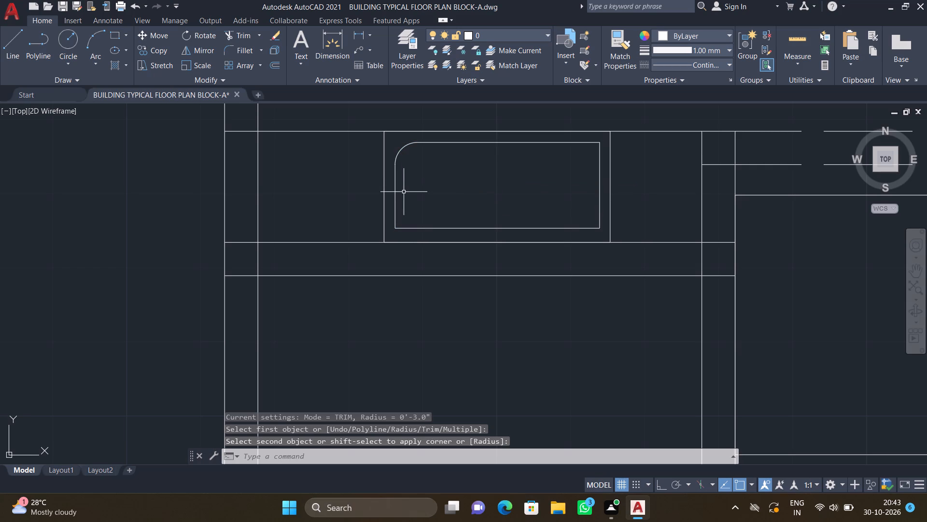
key("space")
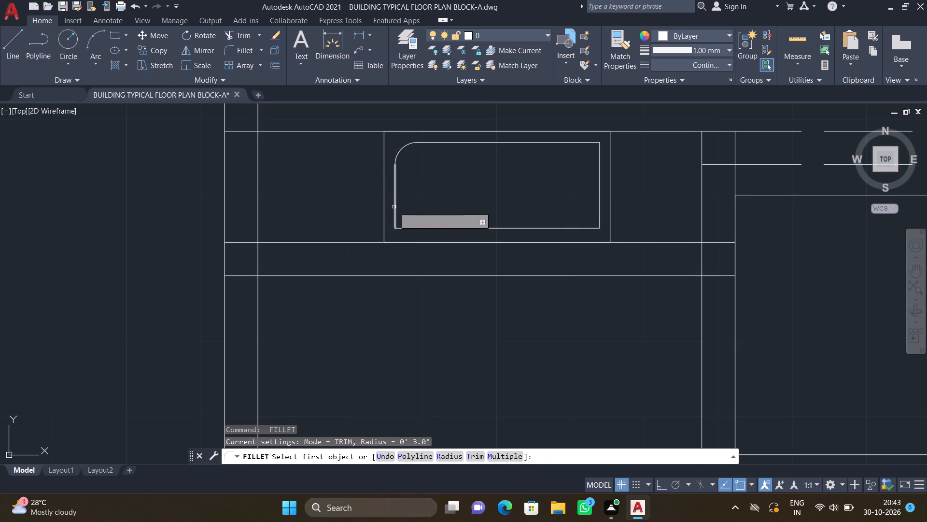
left_click(394, 207)
left_click(432, 228)
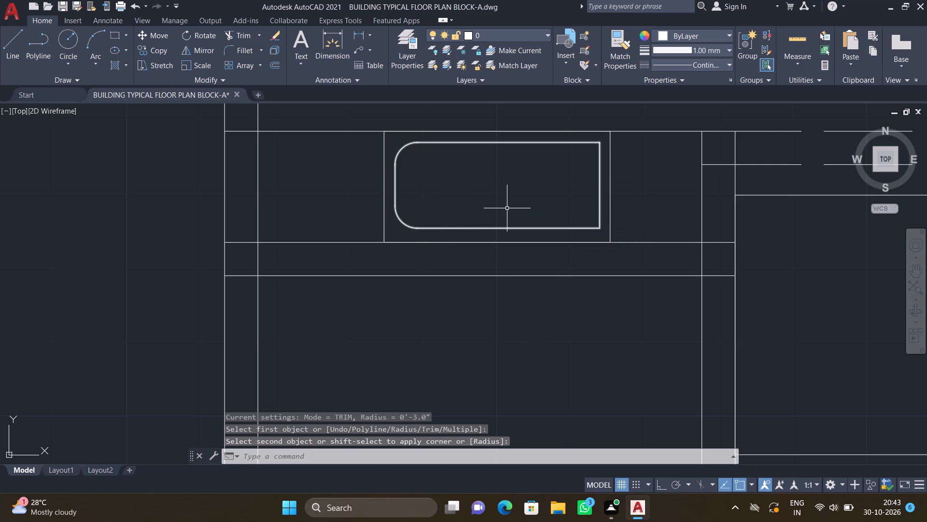
key("f")
key("Return")
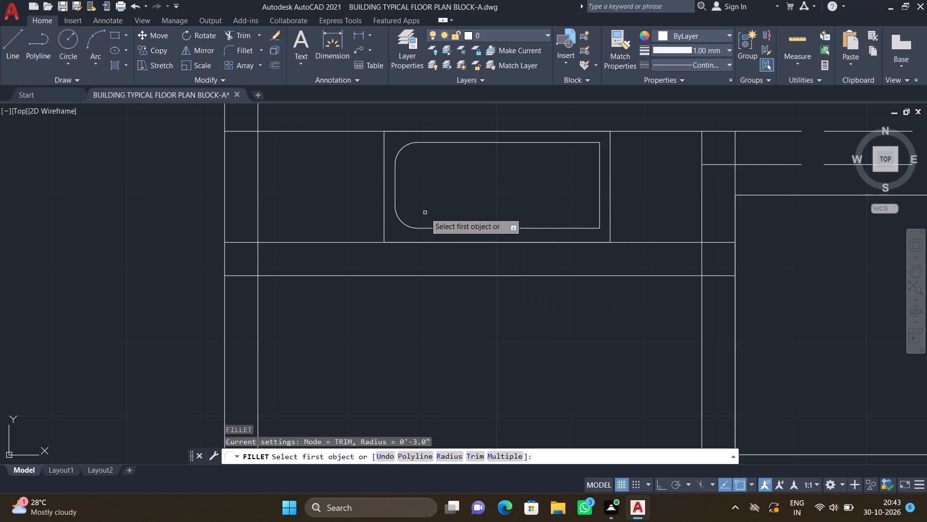
left_click(568, 229)
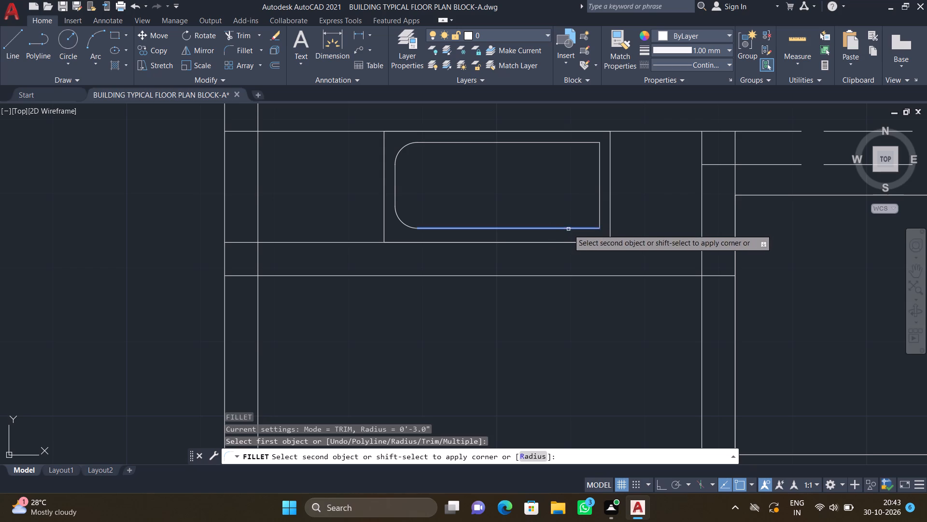
left_click(598, 212)
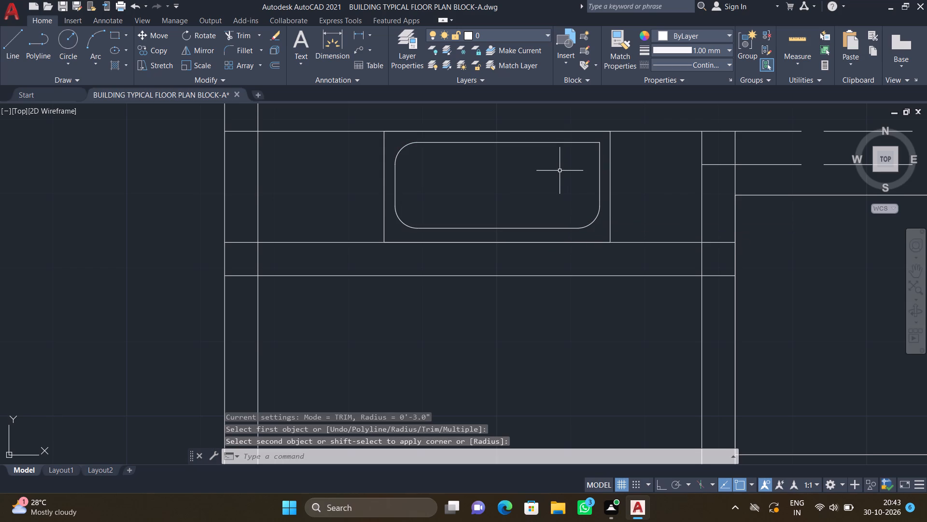
key("f")
key("Return")
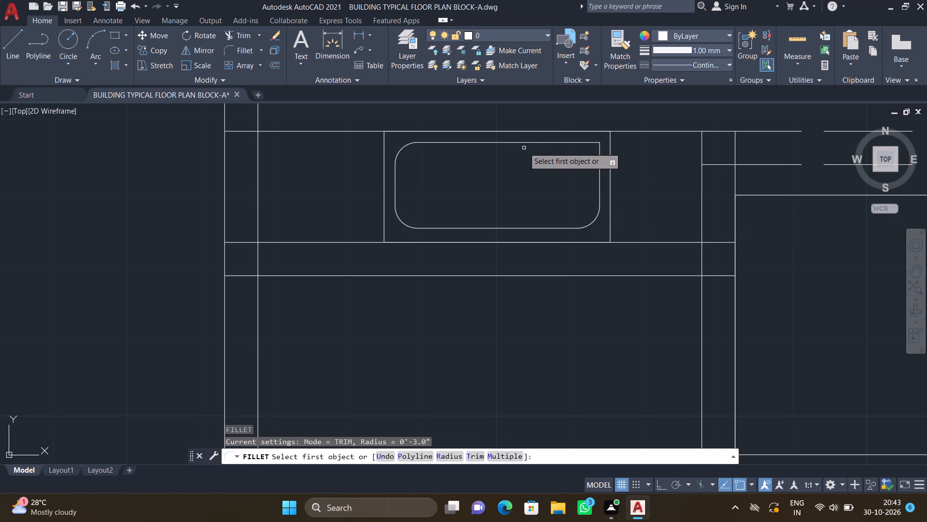
left_click(567, 142)
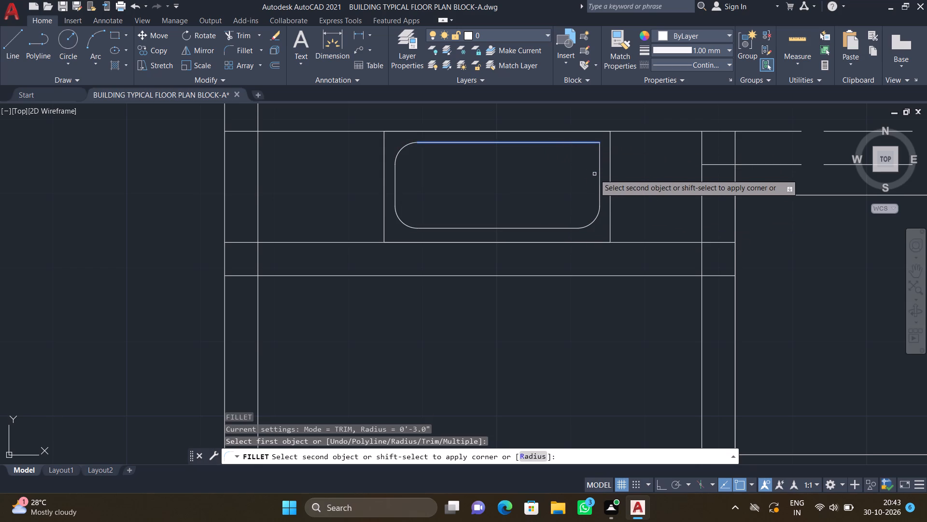
left_click(599, 179)
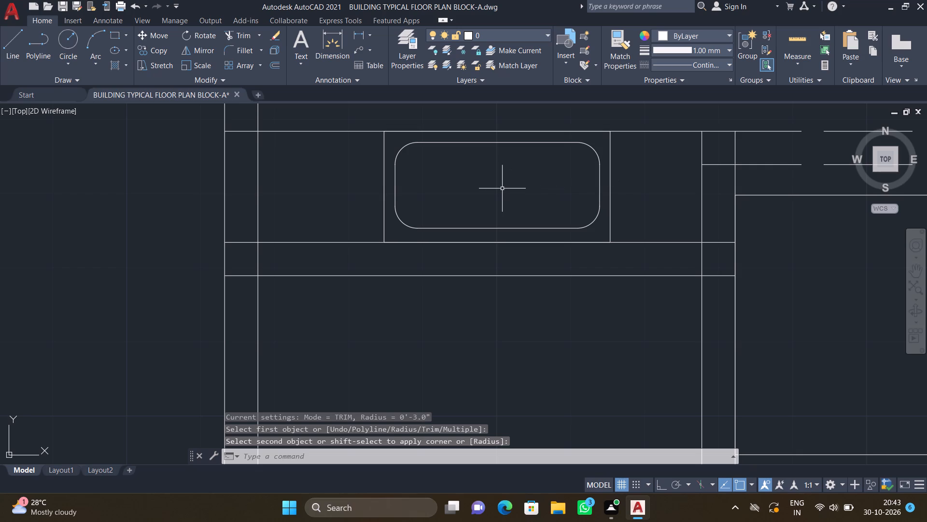
Draw a small drain circle at the centre of the recess basin.
key("c")
key("Return")
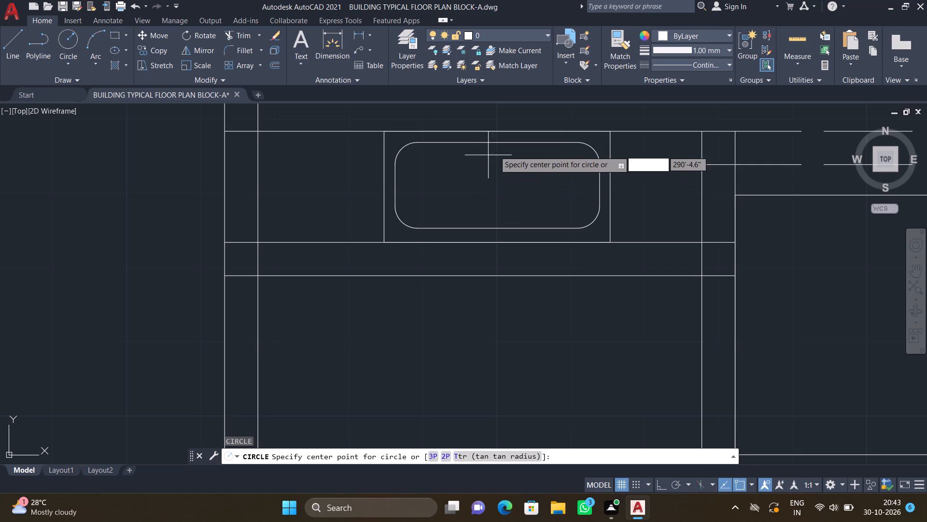
left_click(497, 185)
left_click(503, 195)
scroll(448, 175, "down", 1)
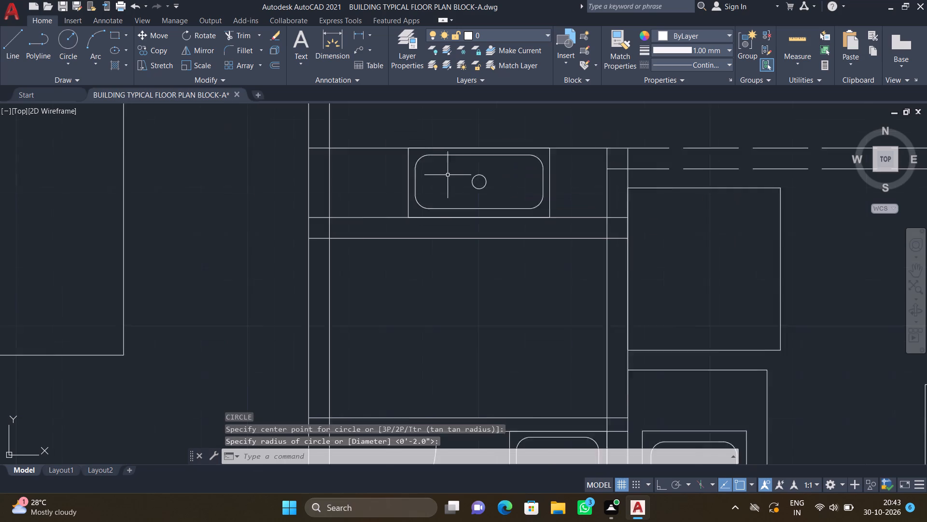
Review the recess basin and the unit's overall furnishing against the neighbouring furnished units to find what is still missing.
scroll(448, 175, "down", 1)
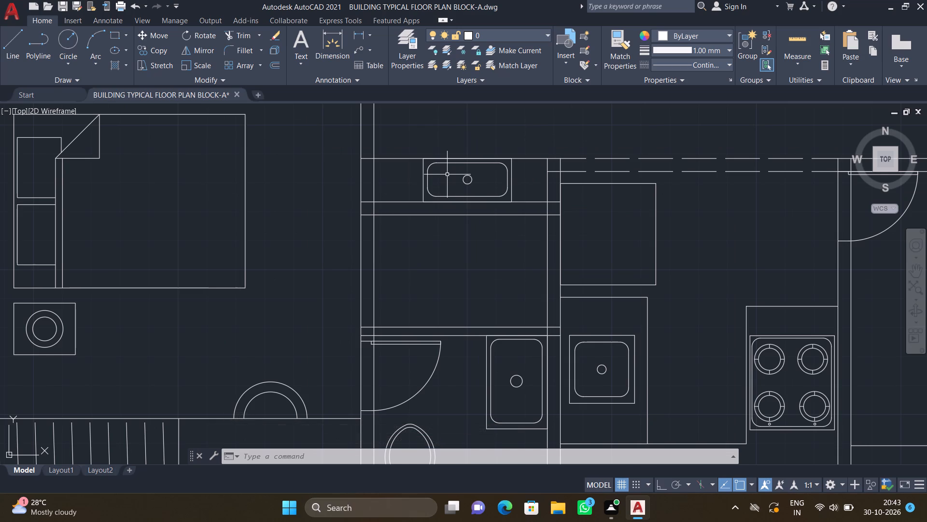
scroll(443, 174, "down", 1)
scroll(444, 167, "up", 2)
scroll(440, 187, "down", 1)
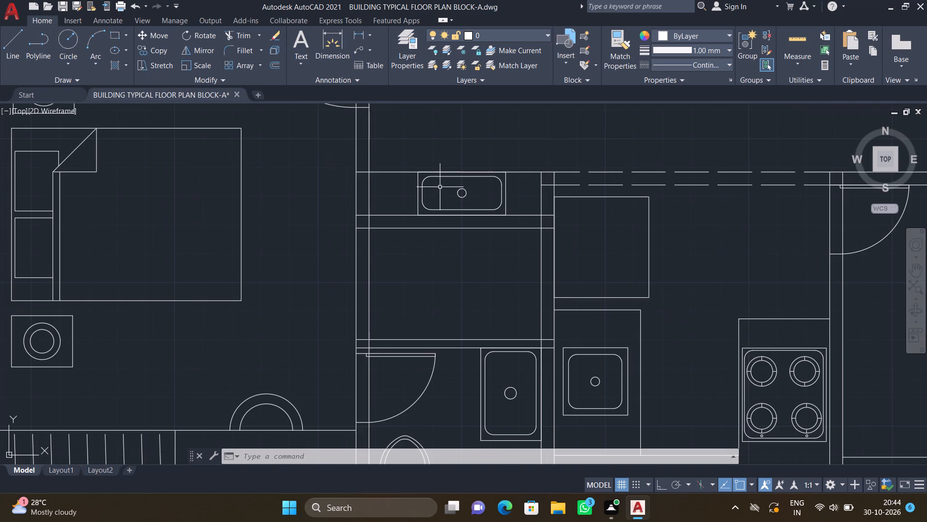
scroll(439, 187, "down", 1)
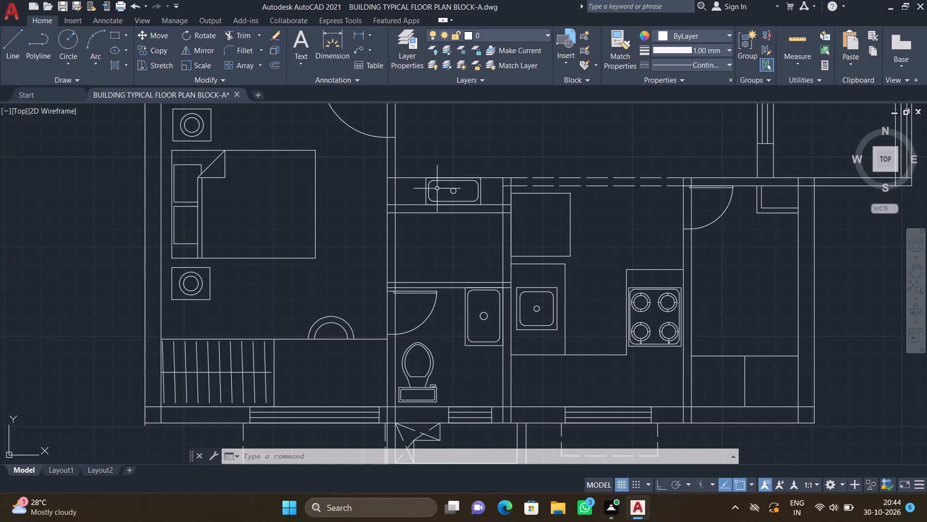
scroll(447, 185, "up", 2)
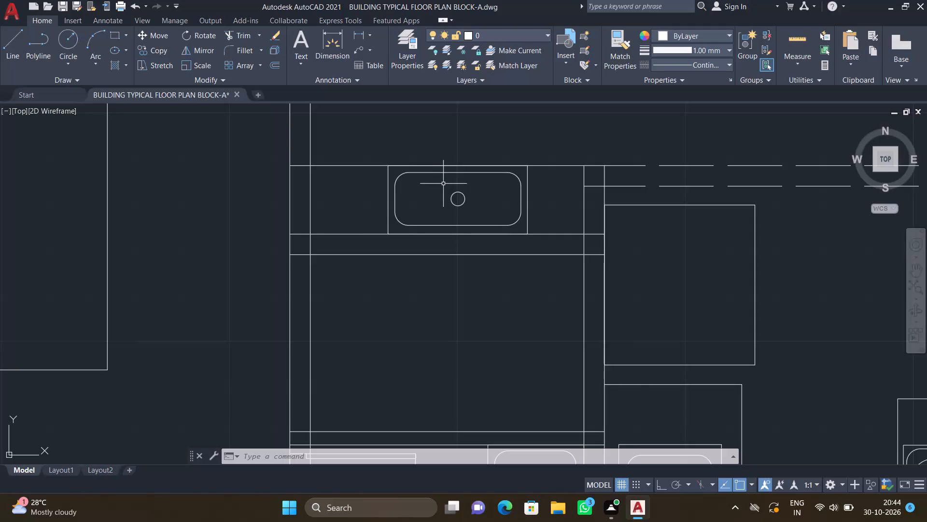
scroll(441, 188, "up", 1)
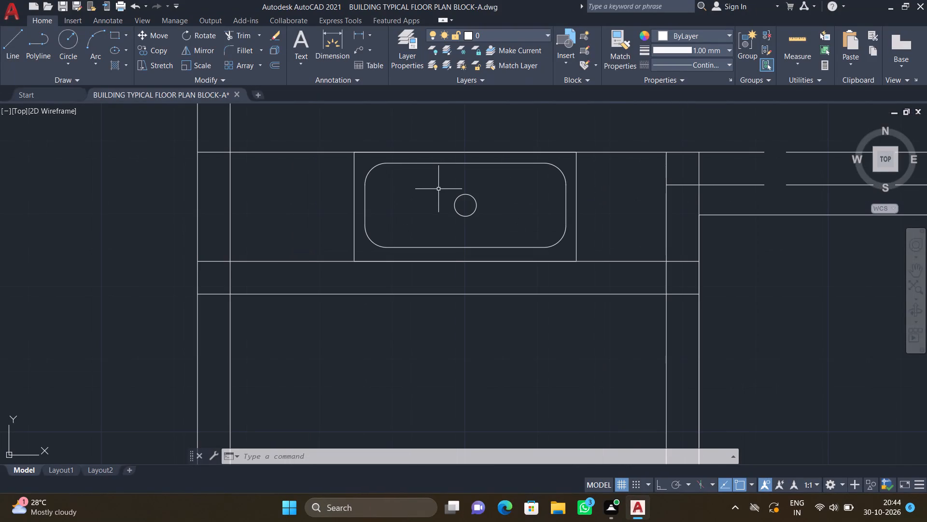
scroll(438, 189, "down", 1)
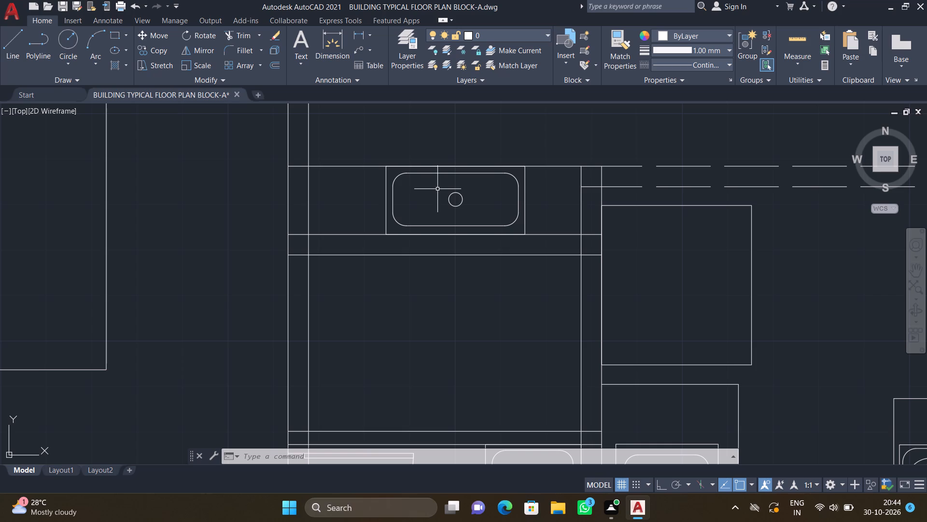
scroll(440, 201, "down", 3)
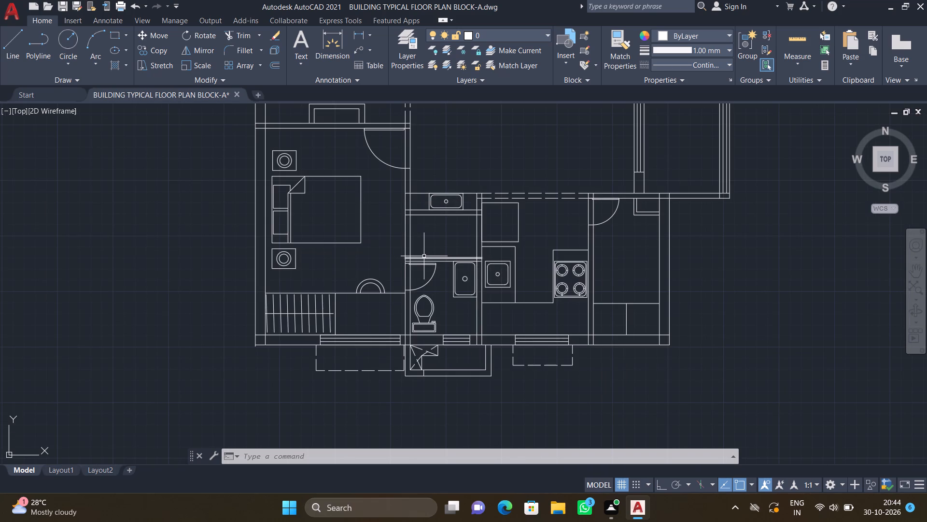
scroll(436, 279, "down", 1)
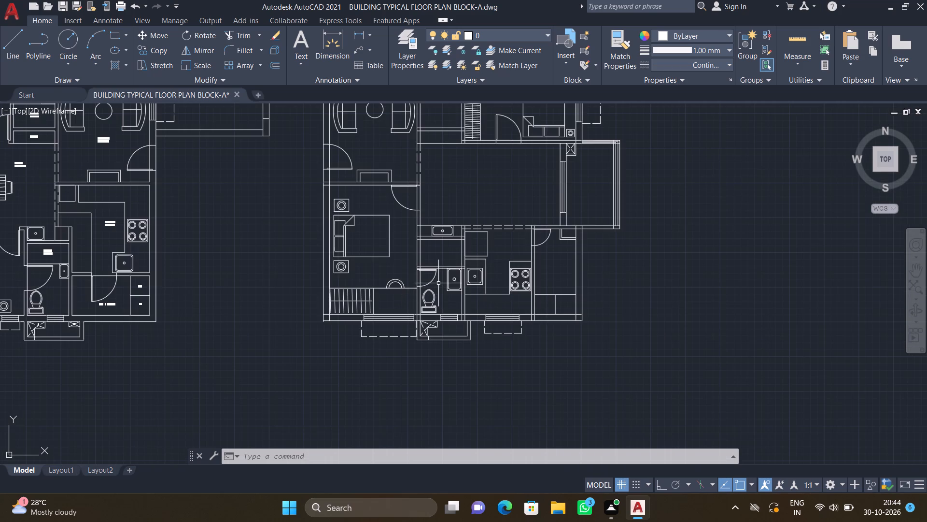
scroll(408, 185, "down", 2)
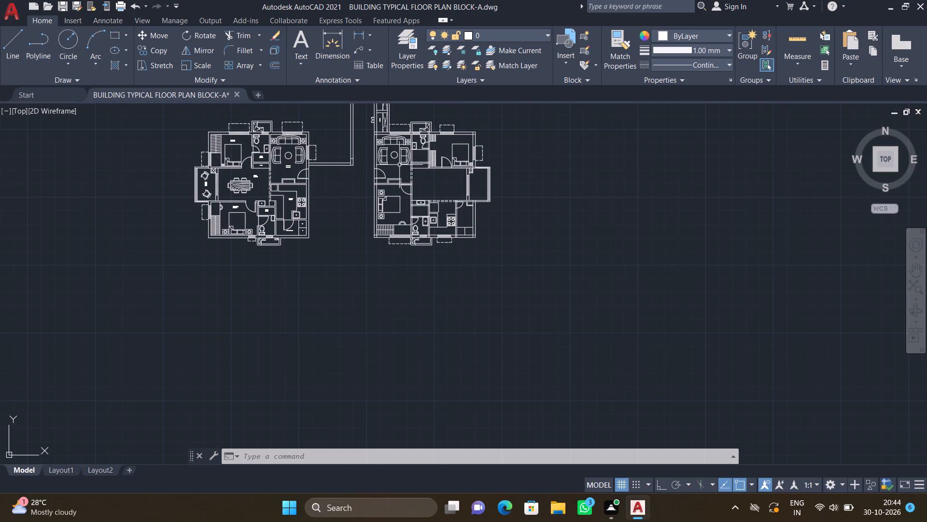
scroll(385, 88, "up", 3)
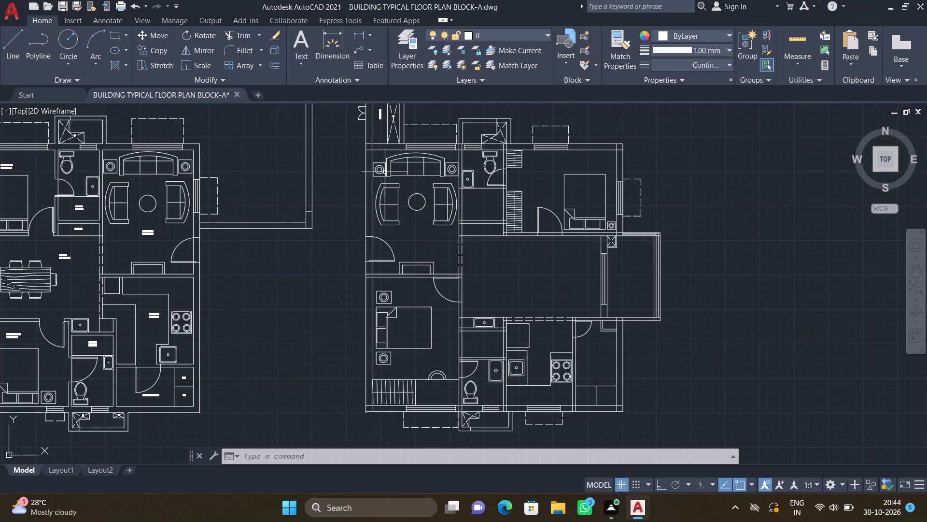
scroll(380, 242, "down", 2)
scroll(431, 199, "down", 1)
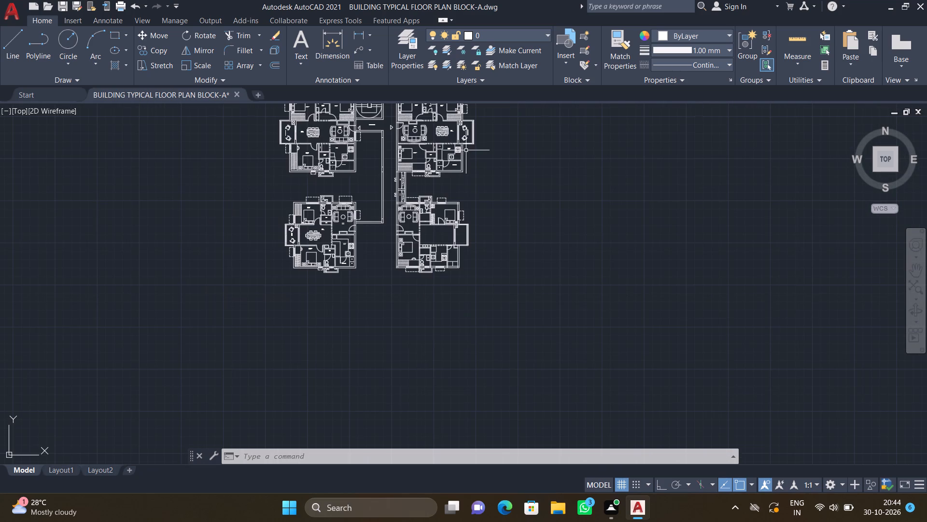
Copy the north balcony chair from the furnished unit directly north into the unfurnished unit's balcony, just southeast of the crossed duct box.
scroll(561, 101, "up", 1)
scroll(465, 115, "up", 3)
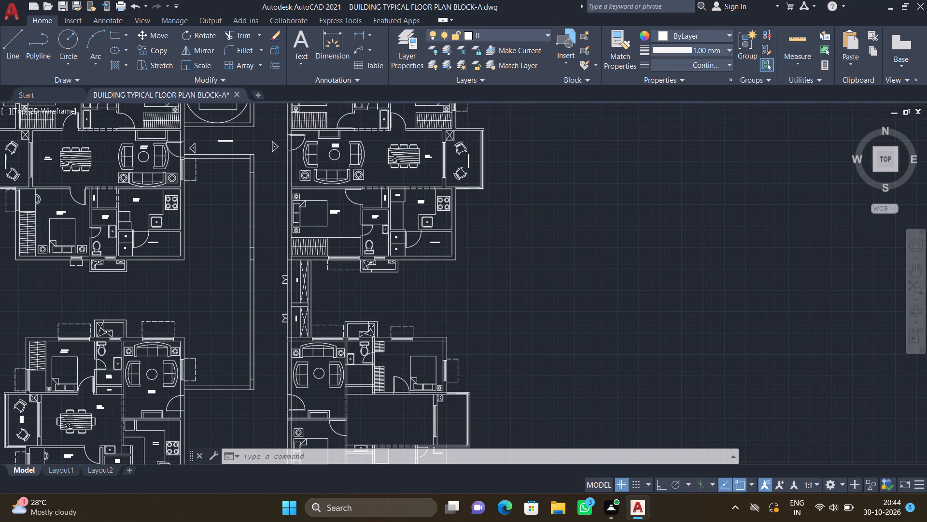
type("CO")
key("Return")
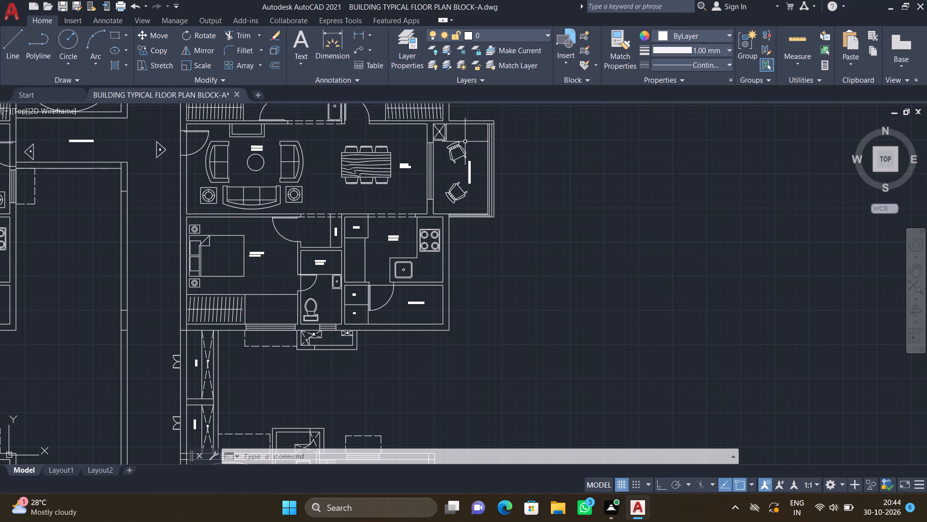
scroll(437, 130, "up", 2)
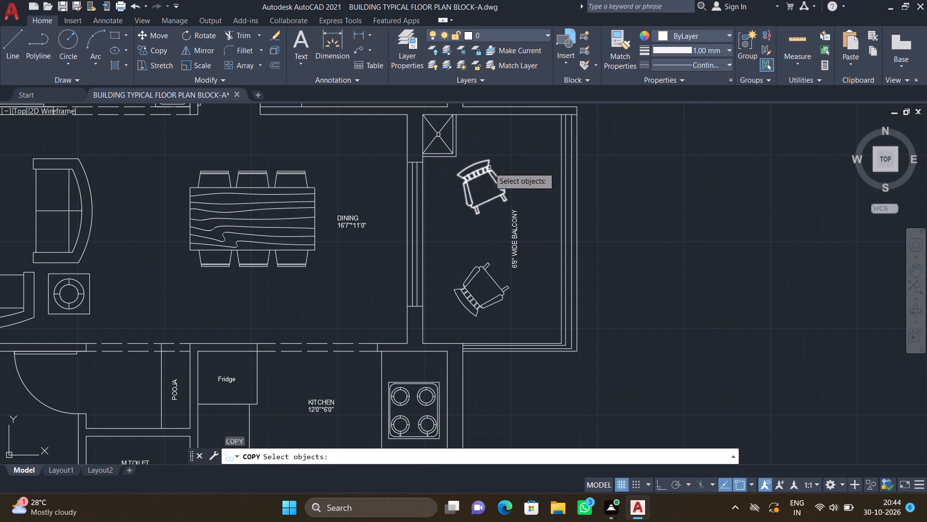
left_click(496, 184)
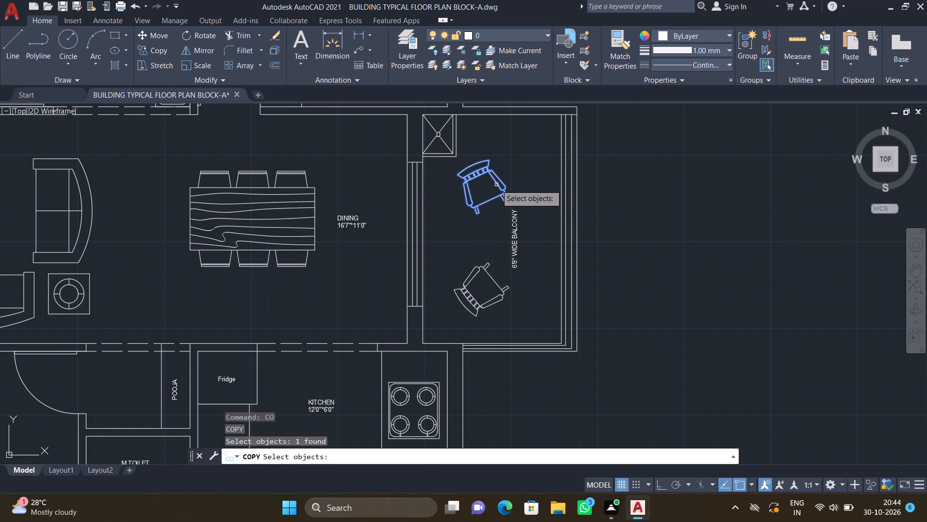
key("Return")
scroll(483, 177, "up", 2)
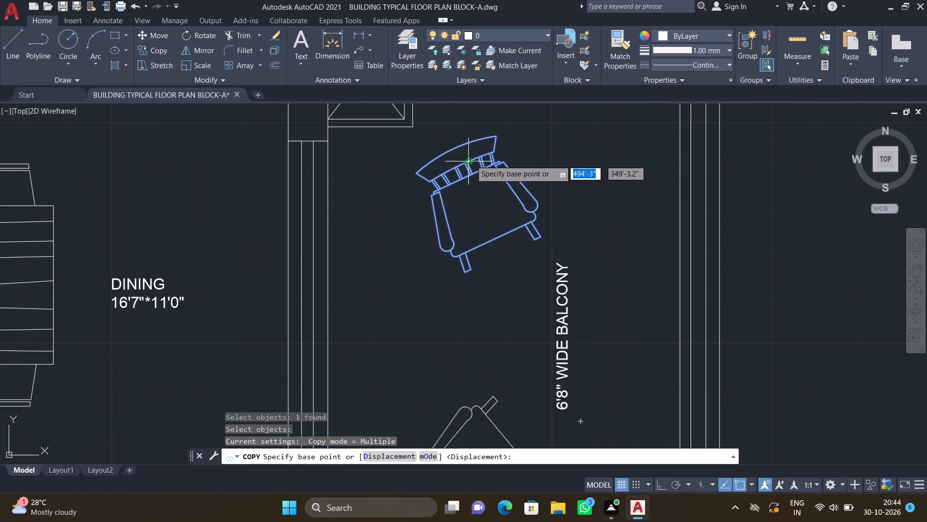
left_click(458, 147)
scroll(477, 228, "down", 5)
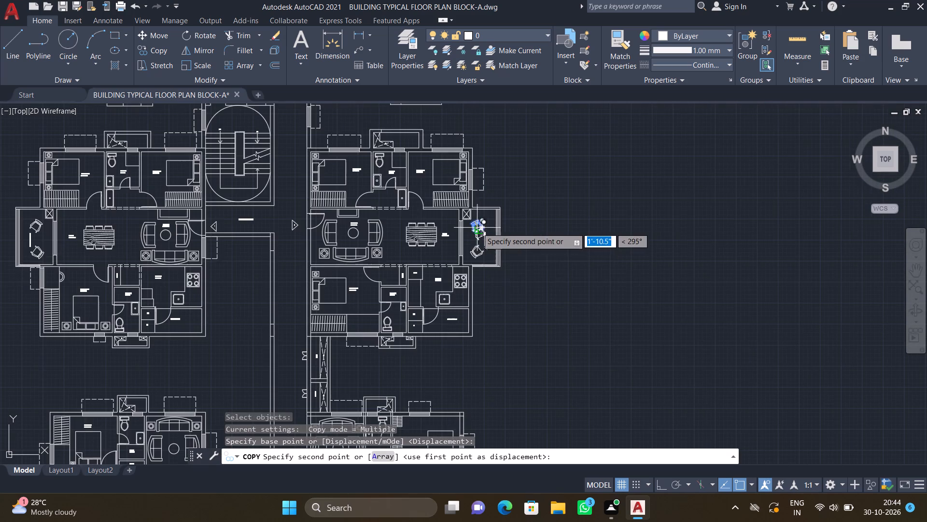
scroll(479, 323, "down", 3)
scroll(471, 371, "up", 3)
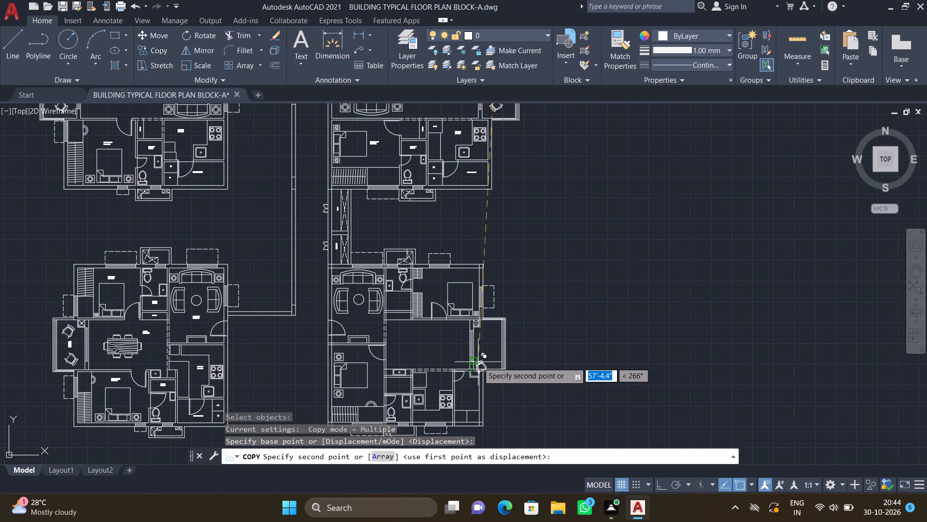
scroll(484, 346, "up", 2)
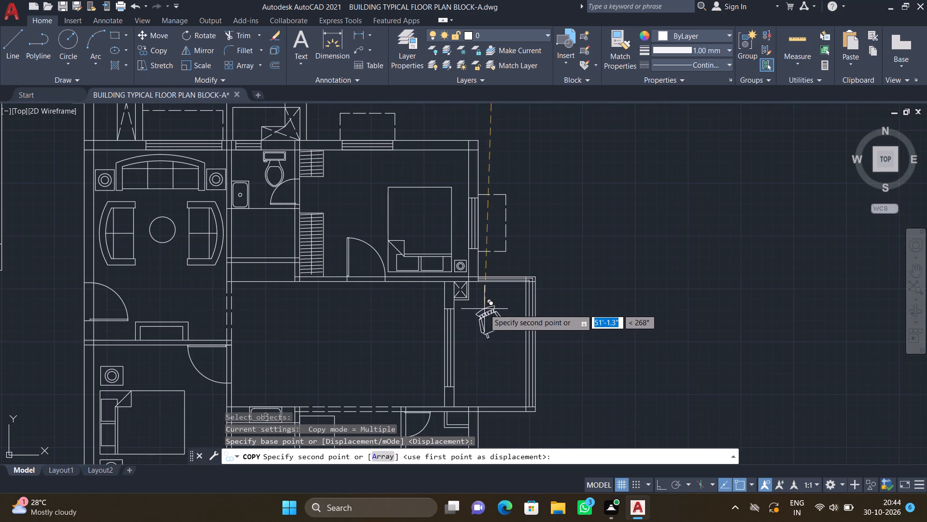
scroll(484, 309, "up", 2)
left_click(469, 292)
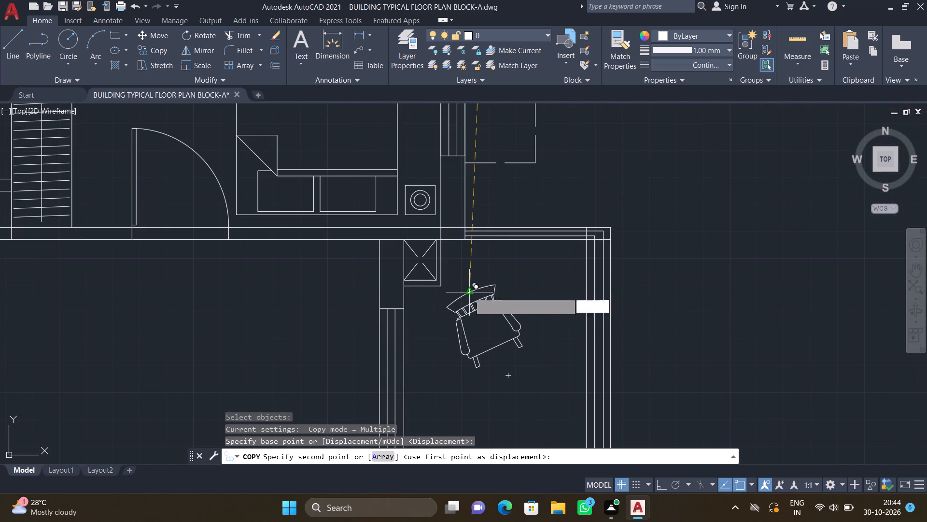
key("Return")
scroll(461, 287, "down", 4)
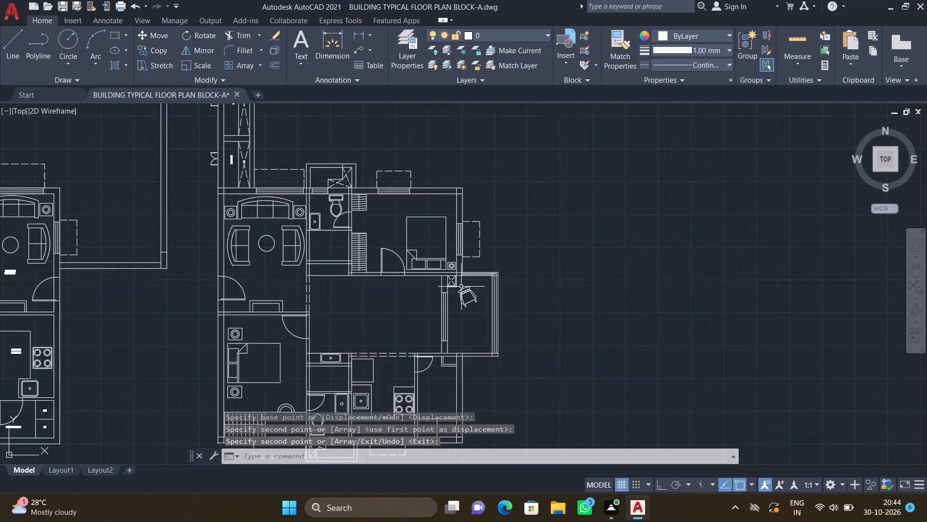
scroll(459, 154, "down", 2)
scroll(463, 110, "up", 3)
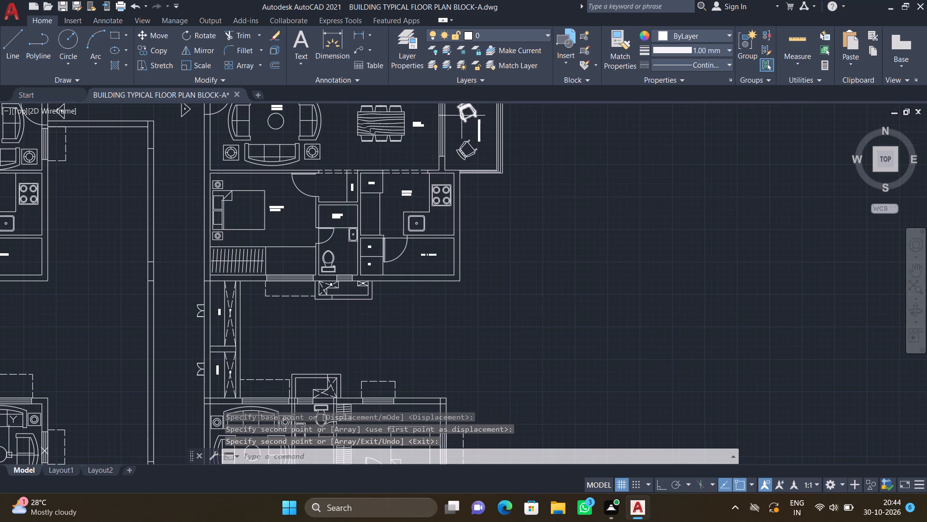
Copy the south balcony chair from the furnished unit directly north into the unfurnished unit's balcony, south of the first chair.
type("CO")
key("Return")
left_click(470, 146)
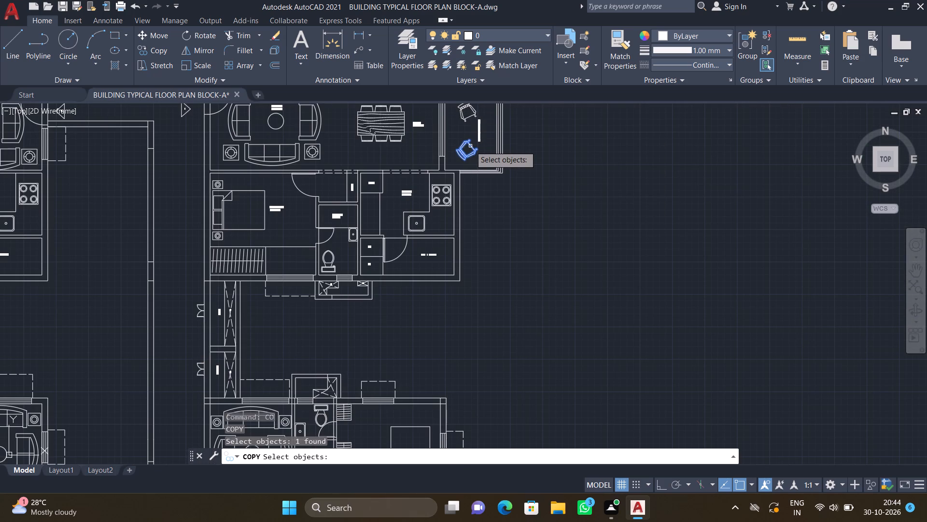
key("Return")
scroll(466, 144, "up", 2)
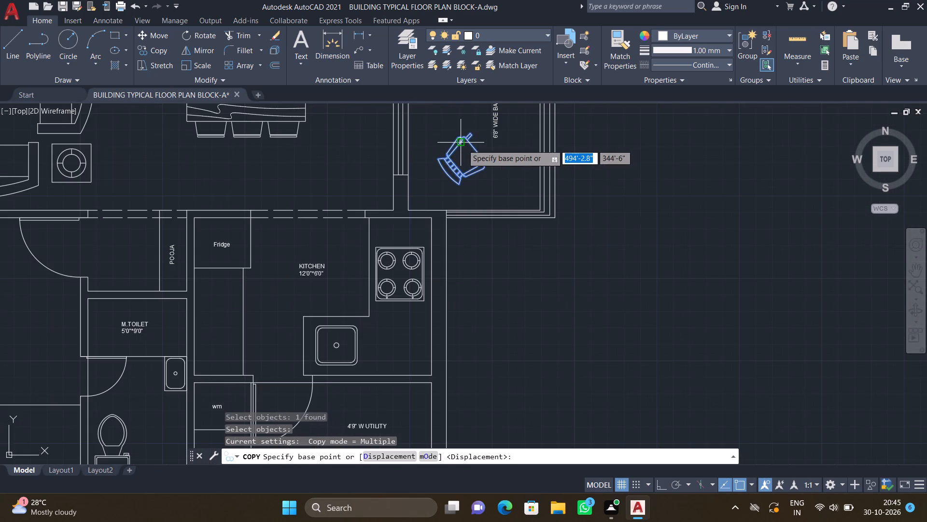
left_click(463, 144)
scroll(464, 194, "down", 4)
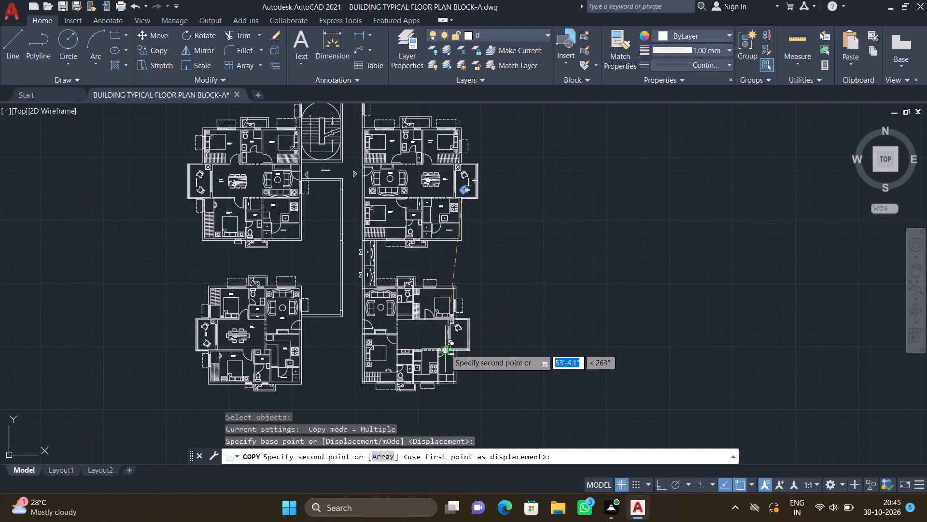
scroll(452, 348, "up", 4)
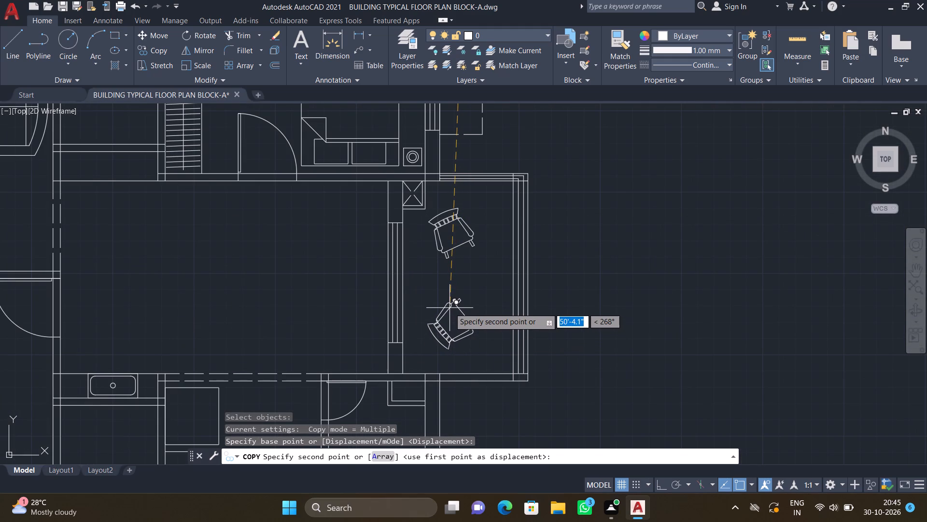
left_click(449, 308)
key("Return")
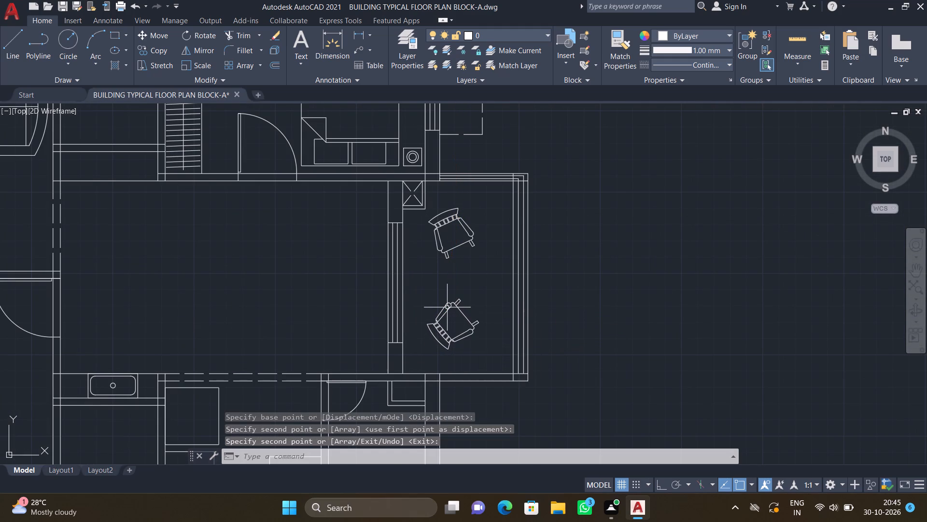
Copy the dining table with its six chairs from the furnished unit directly west into the middle of the unfurnished unit's dining area.
scroll(428, 306, "down", 2)
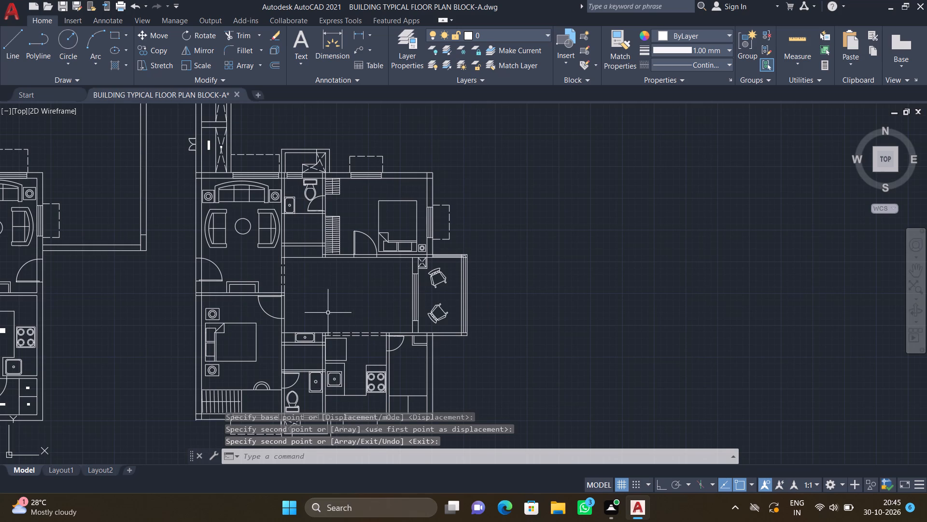
scroll(335, 316, "down", 2)
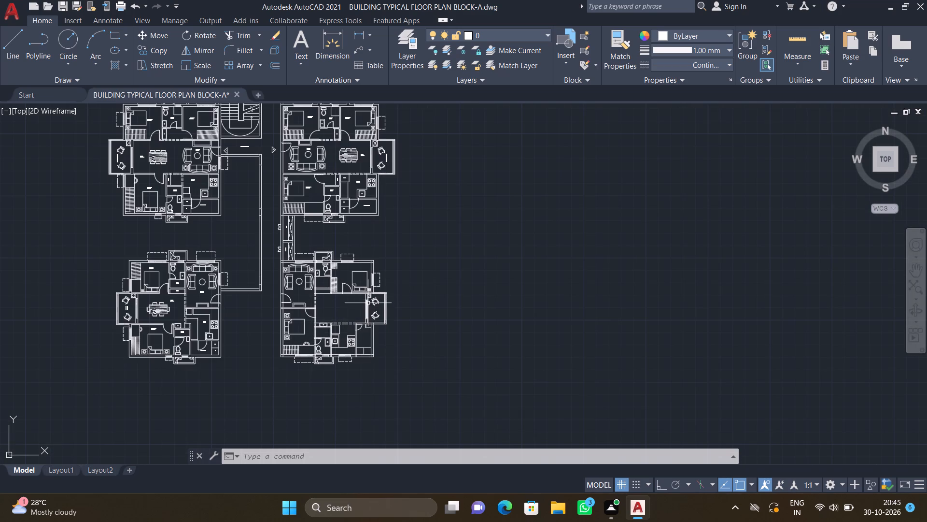
scroll(286, 312, "down", 2)
scroll(231, 321, "up", 2)
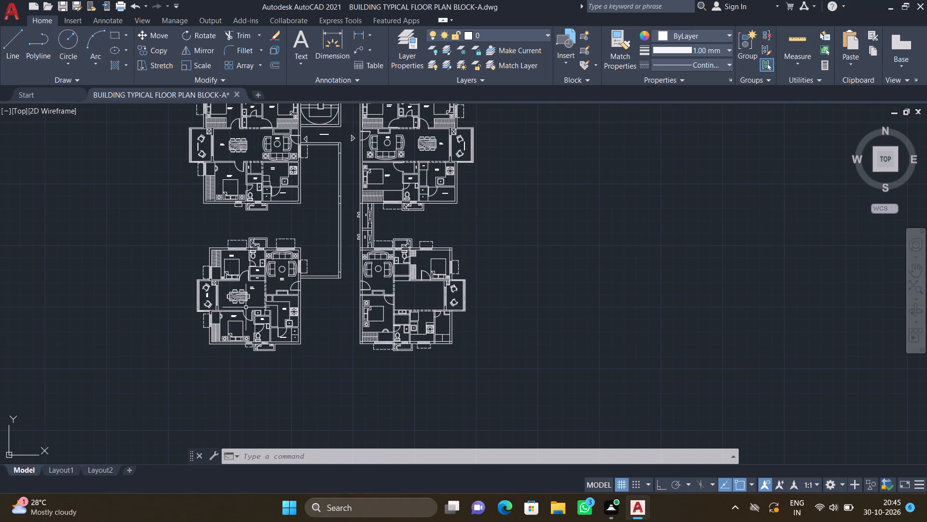
scroll(258, 303, "up", 2)
type("CO")
key("Return")
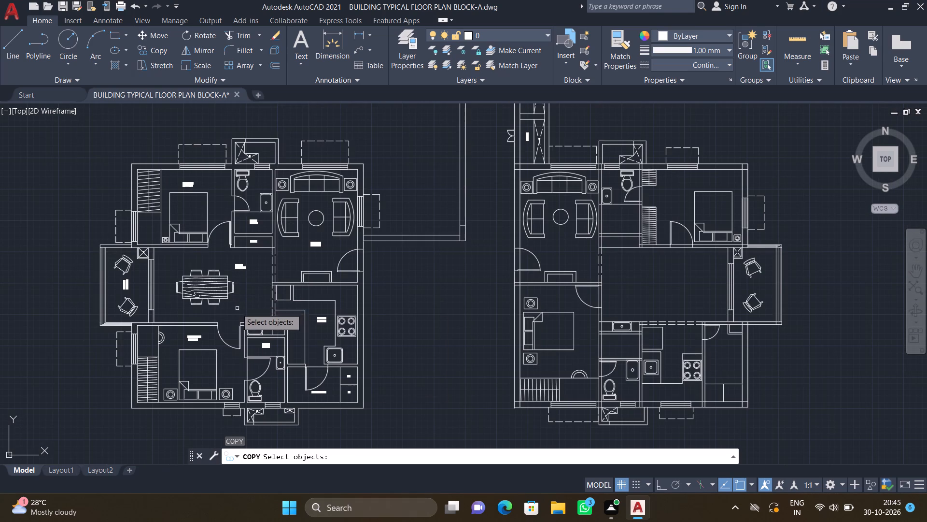
scroll(233, 310, "up", 2)
left_click(230, 305)
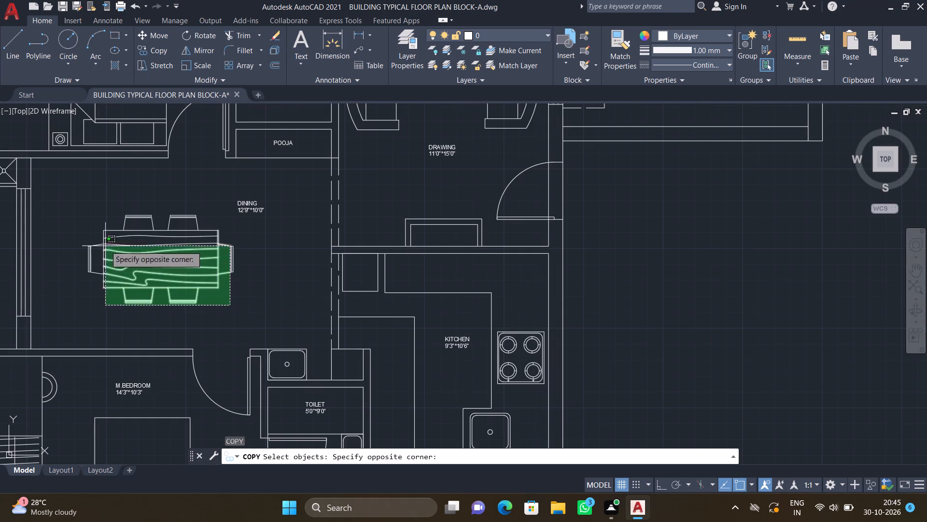
scroll(101, 242, "up", 1)
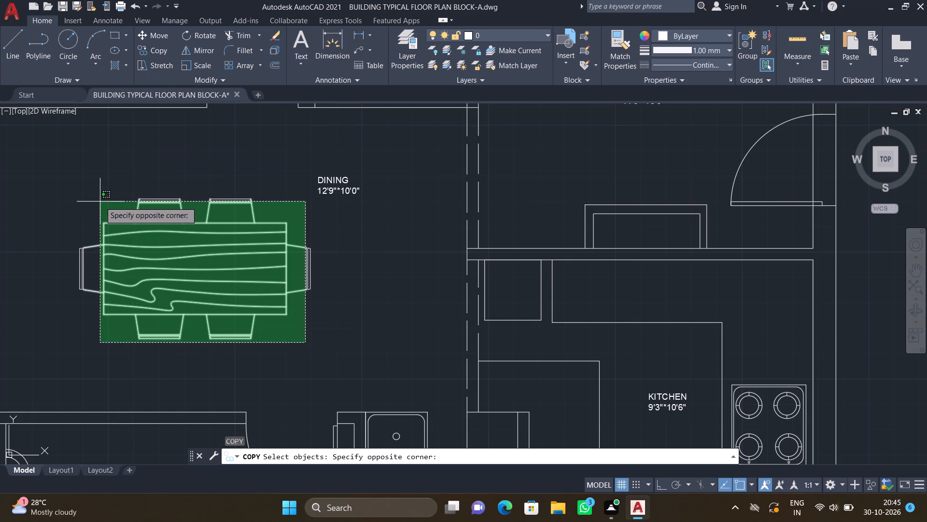
left_click(76, 175)
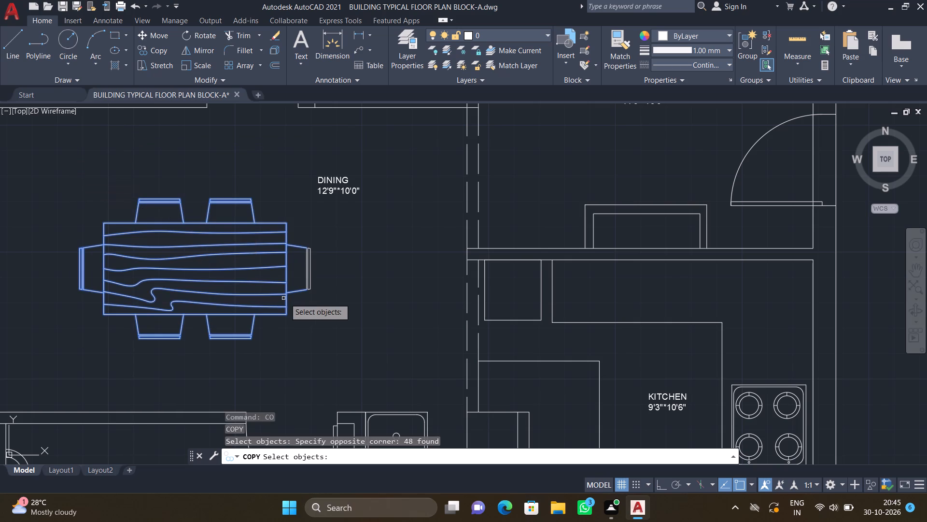
scroll(299, 285, "up", 2)
left_click_drag(337, 288, 331, 280)
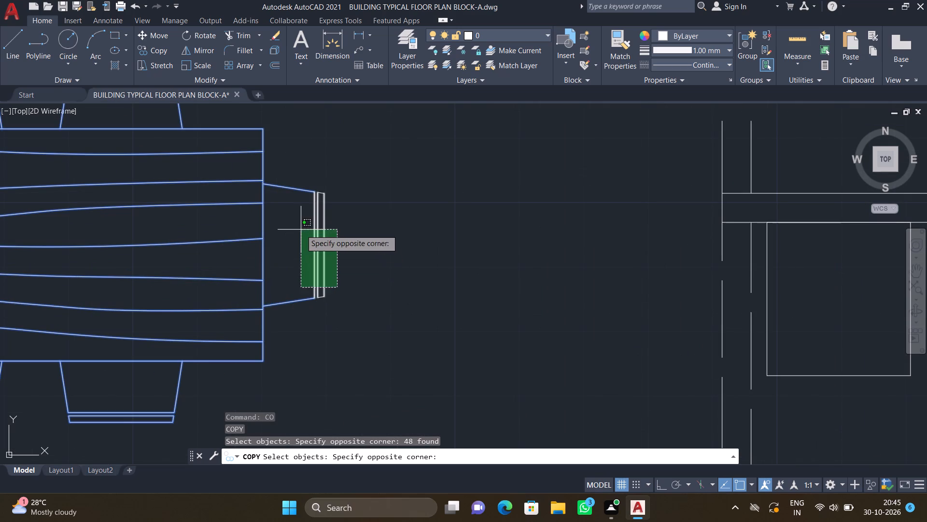
left_click(301, 230)
key("Return")
scroll(255, 242, "down", 2)
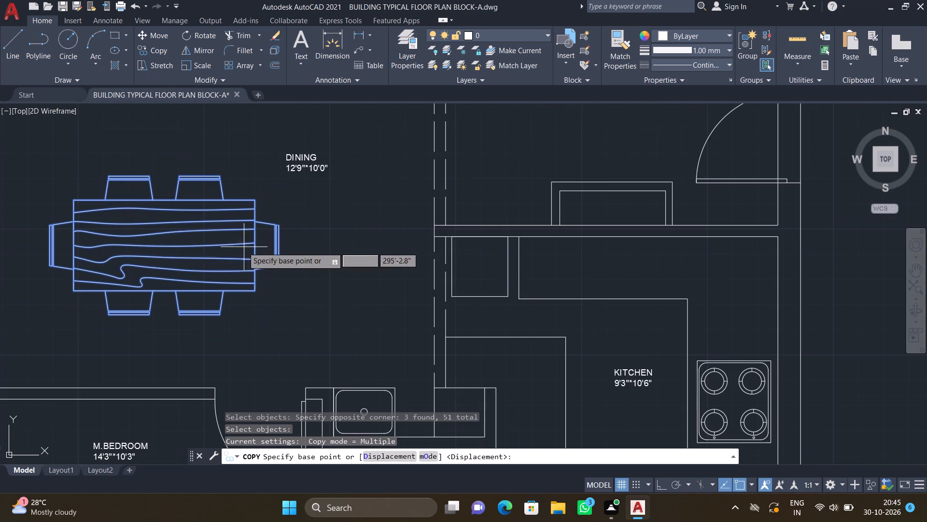
left_click(164, 245)
scroll(327, 315, "down", 3)
scroll(411, 322, "down", 2)
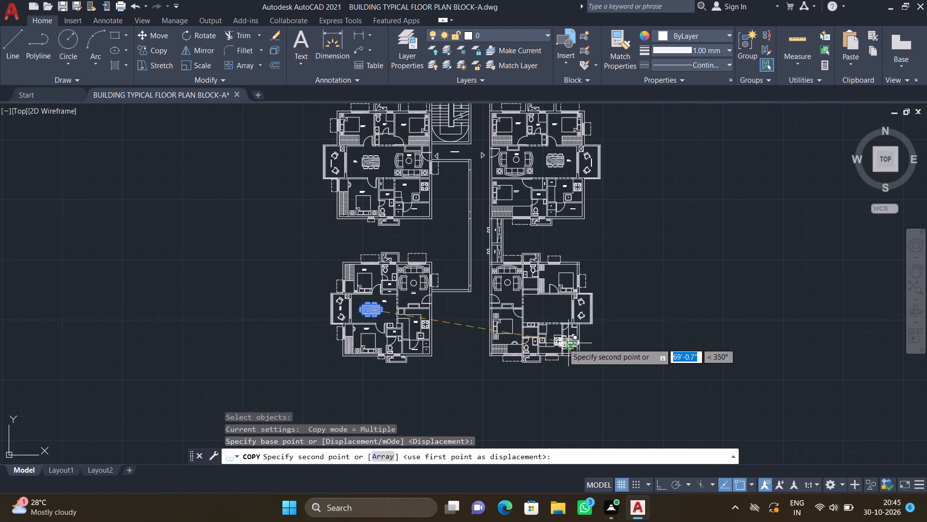
scroll(559, 324, "up", 2)
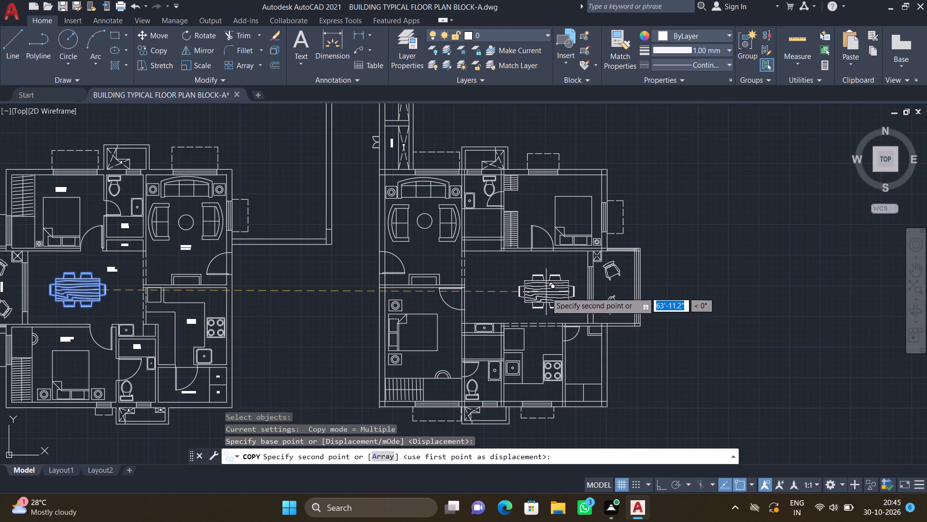
scroll(549, 289, "up", 2)
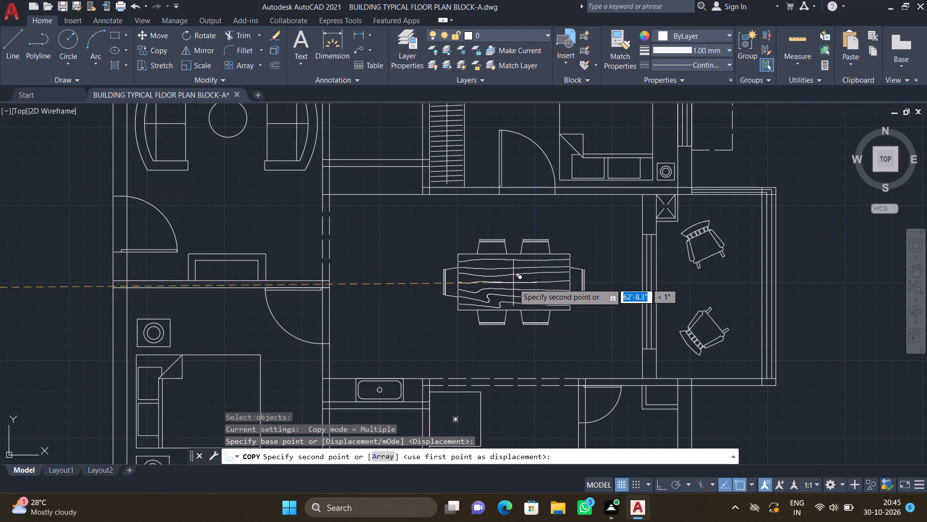
left_click(516, 287)
key("Return")
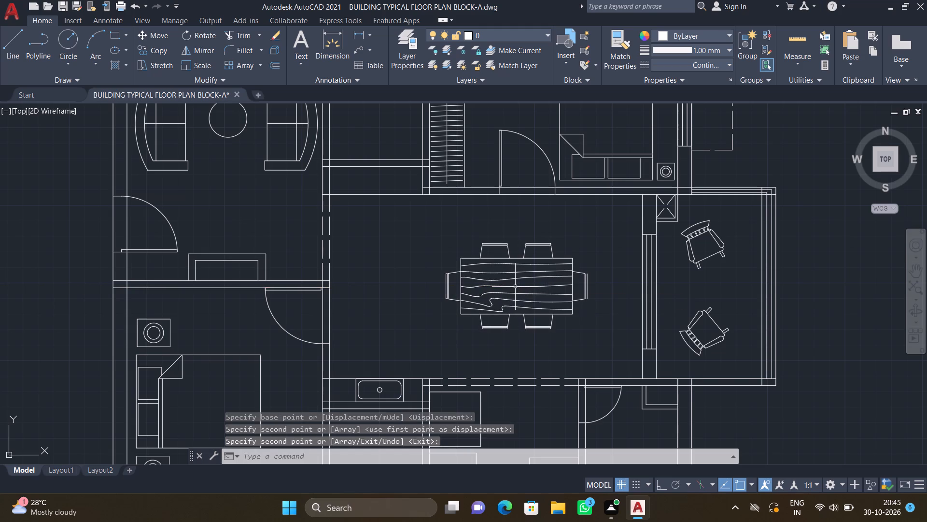
Trim the overlapping inner wall lines at the northwest corner of the unit's drawing room.
scroll(491, 288, "down", 3)
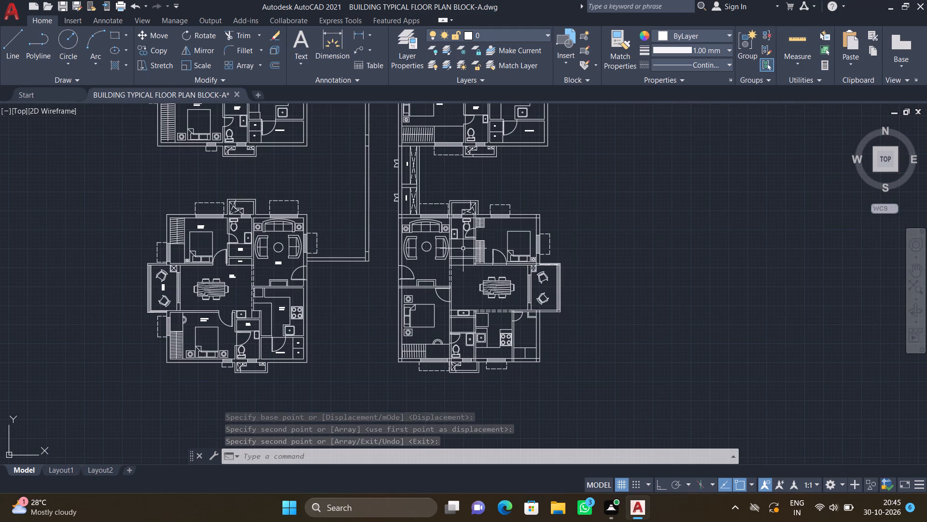
scroll(449, 229, "up", 2)
scroll(334, 201, "up", 1)
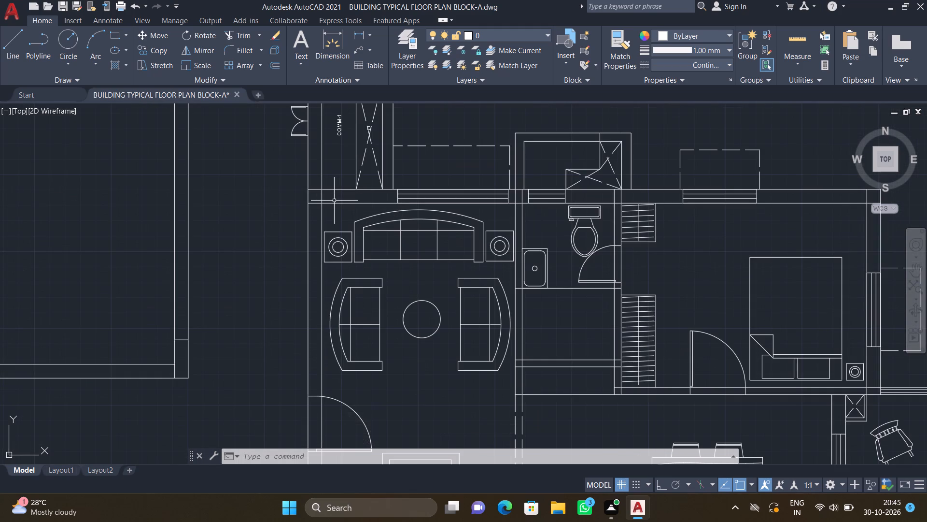
type("TR")
key("Return")
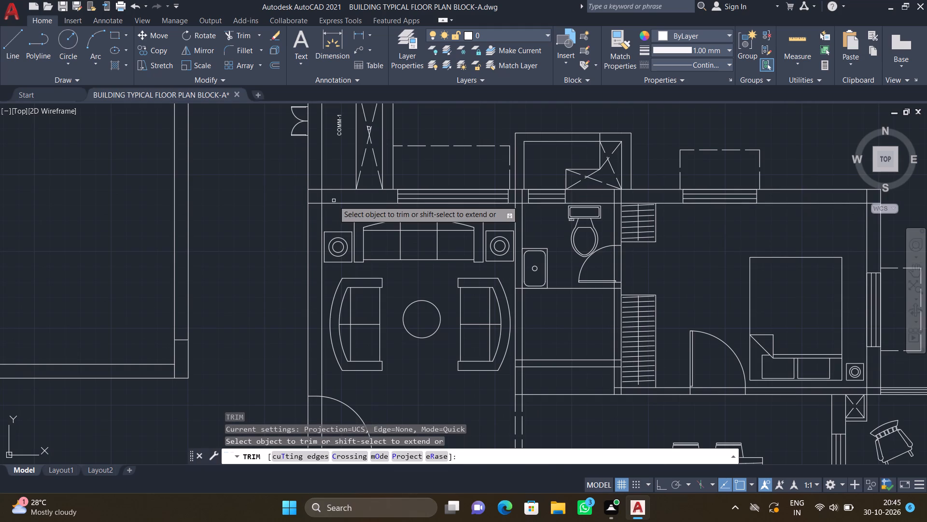
scroll(318, 195, "up", 2)
left_click_drag(305, 200, 305, 220)
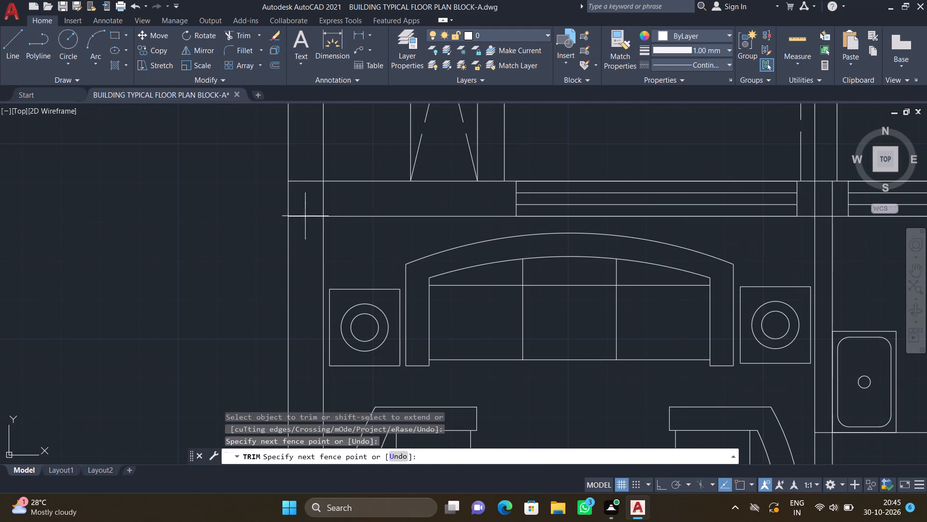
left_click_drag(305, 220, 302, 239)
left_click_drag(308, 199, 322, 202)
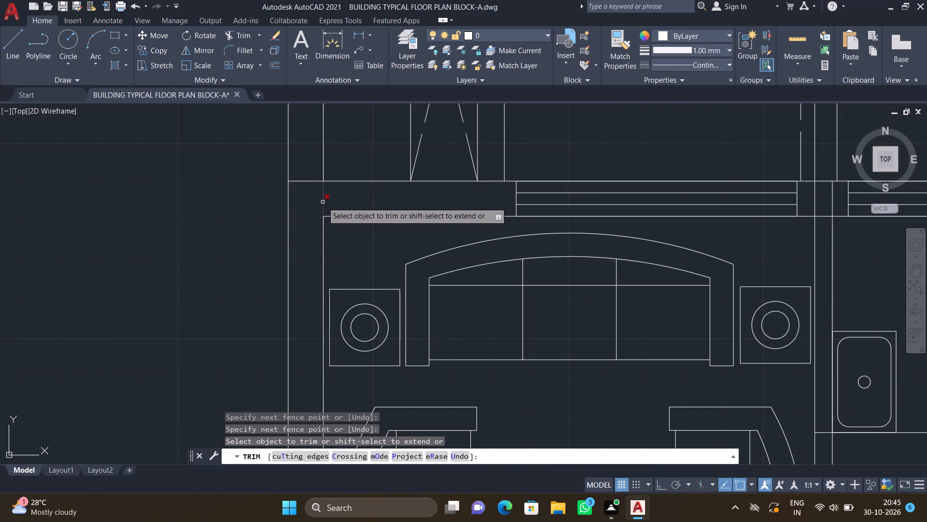
left_click(323, 202)
Trim the overlapping wall lines where the drawing room and toilet partition meets the unit's north wall and the duct wall.
scroll(366, 214, "down", 4)
scroll(436, 213, "up", 3)
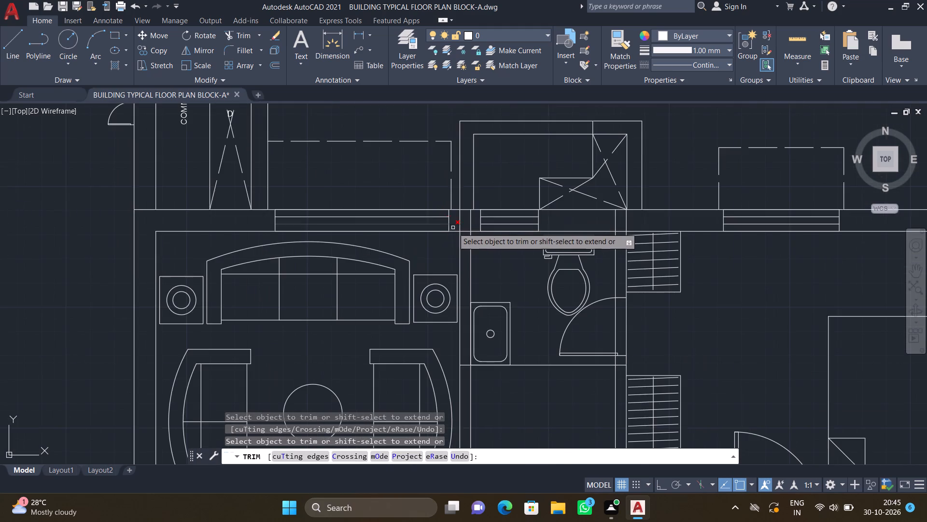
scroll(454, 224, "up", 2)
left_click_drag(456, 218, 493, 220)
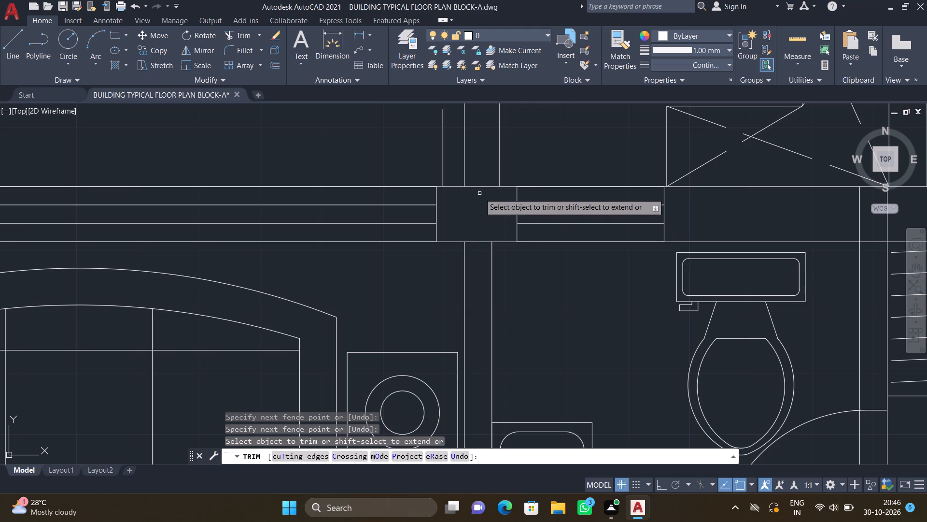
left_click_drag(476, 182, 476, 197)
left_click_drag(475, 230, 475, 260)
scroll(477, 258, "down", 4)
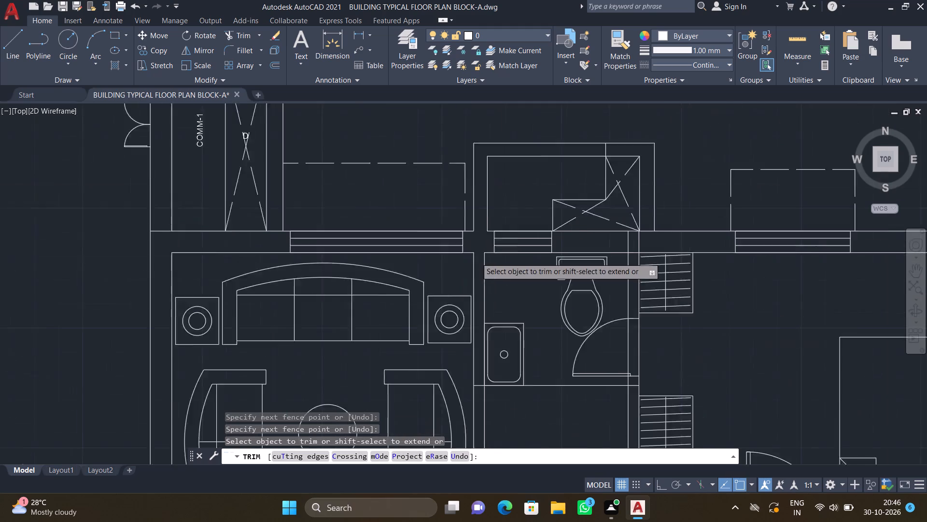
Trim the overlapping wall lines where the toilet and bedroom partition and the duct's east wall meet the north wall.
scroll(560, 258, "up", 2)
scroll(510, 249, "up", 3)
left_click_drag(525, 246, 605, 251)
left_click_drag(609, 176, 616, 205)
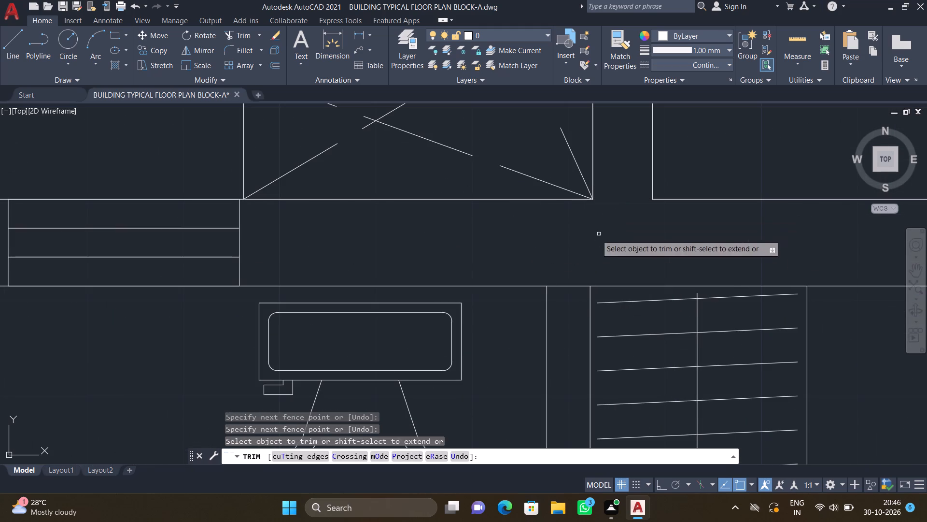
scroll(553, 288, "up", 1)
scroll(478, 13, "down", 3)
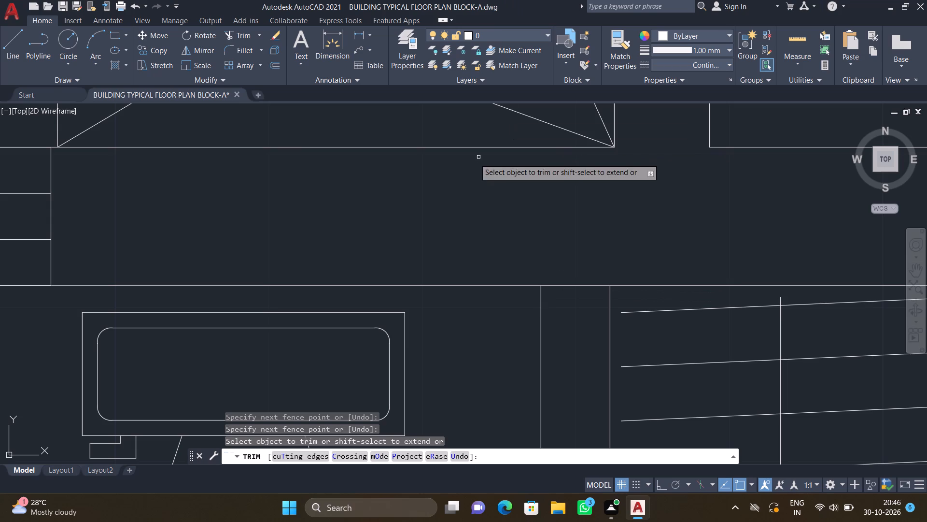
Trim the overlapping inner wall lines at the northeast corner of the unit's north bedroom.
scroll(577, 201, "down", 3)
scroll(633, 245, "down", 2)
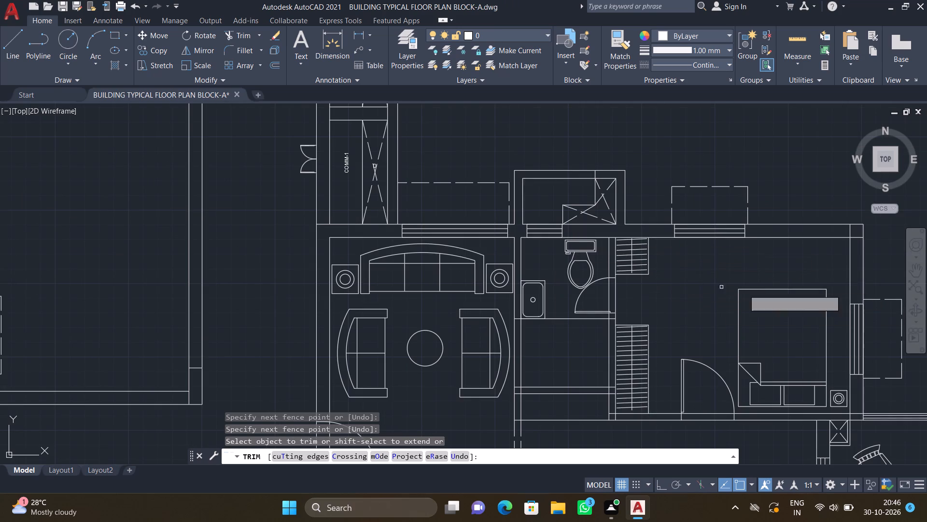
scroll(902, 249, "up", 1)
scroll(814, 232, "up", 3)
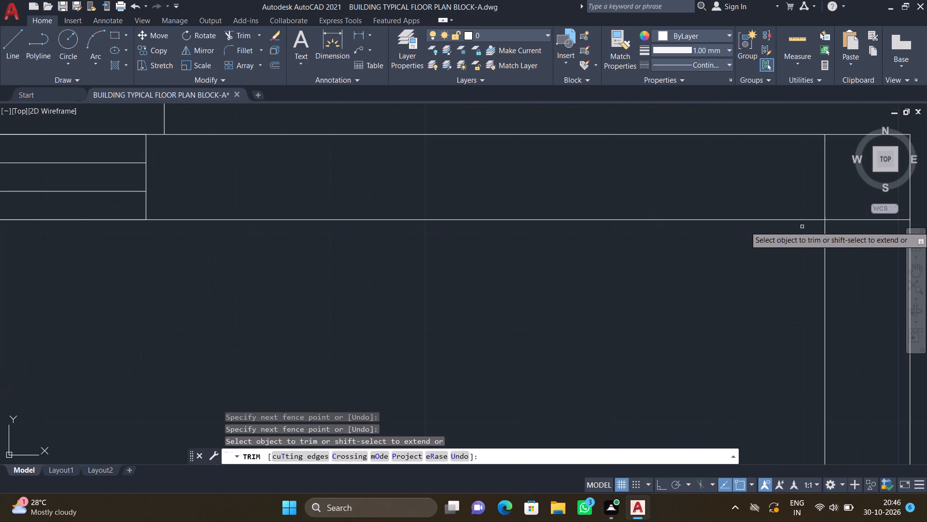
scroll(827, 201, "down", 1)
left_click(825, 198)
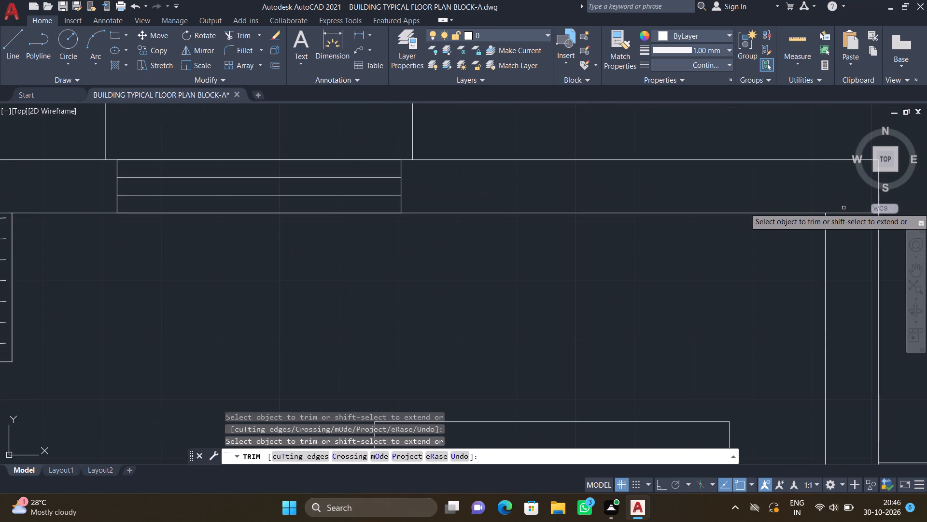
left_click(844, 213)
Trim the overlapping wall lines where the cross wall south of the toilet meets the drawing room's east wall.
scroll(758, 243, "down", 3)
scroll(569, 278, "down", 1)
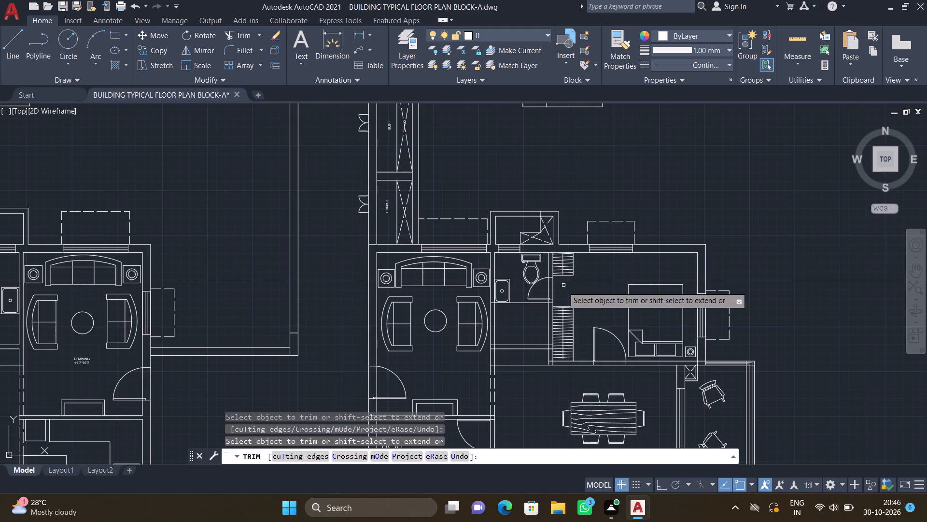
scroll(524, 348, "up", 1)
scroll(516, 377, "down", 1)
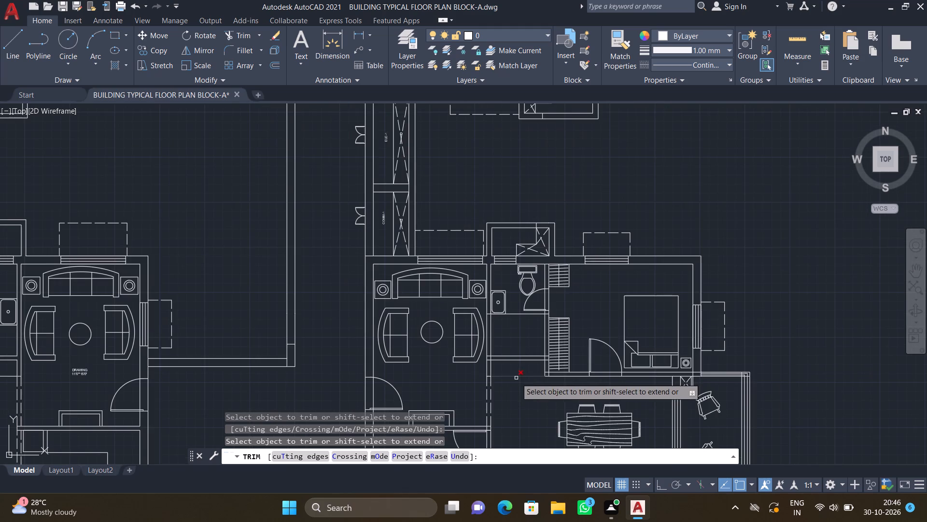
scroll(488, 366, "down", 1)
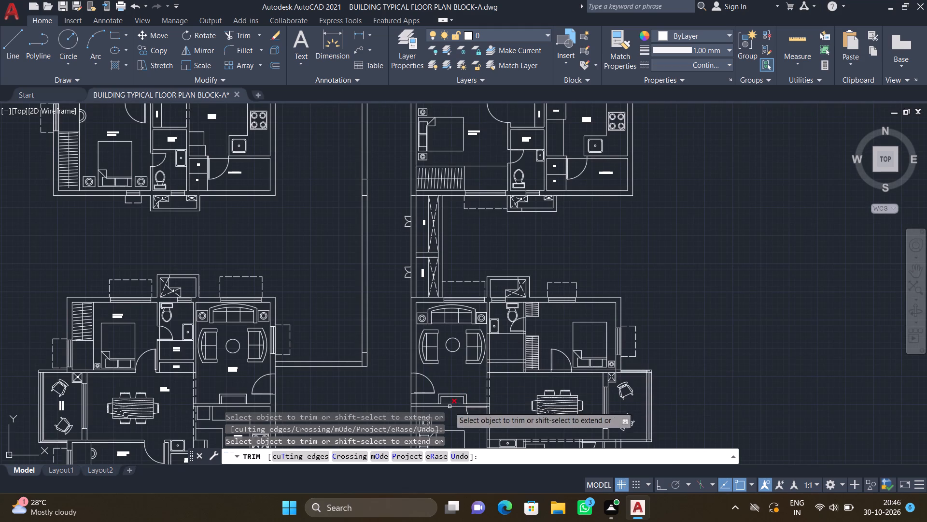
scroll(467, 406, "down", 2)
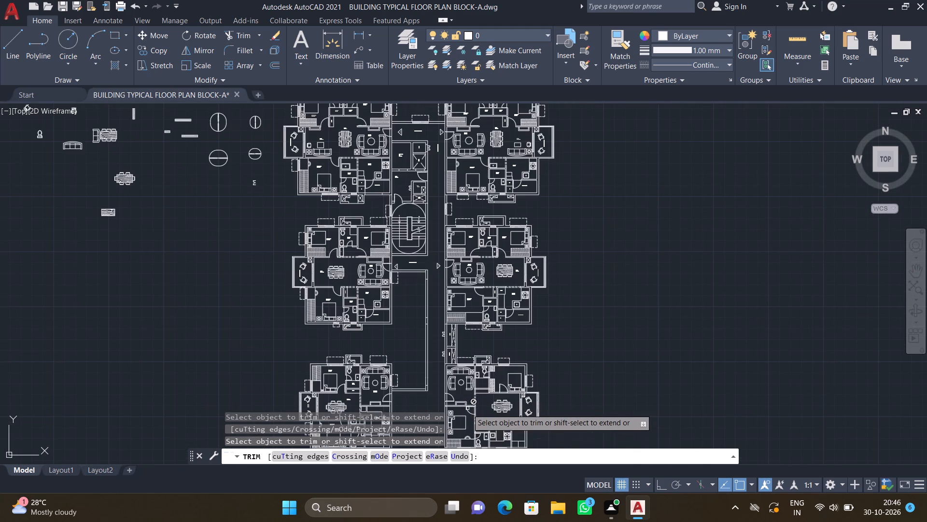
scroll(454, 419, "up", 2)
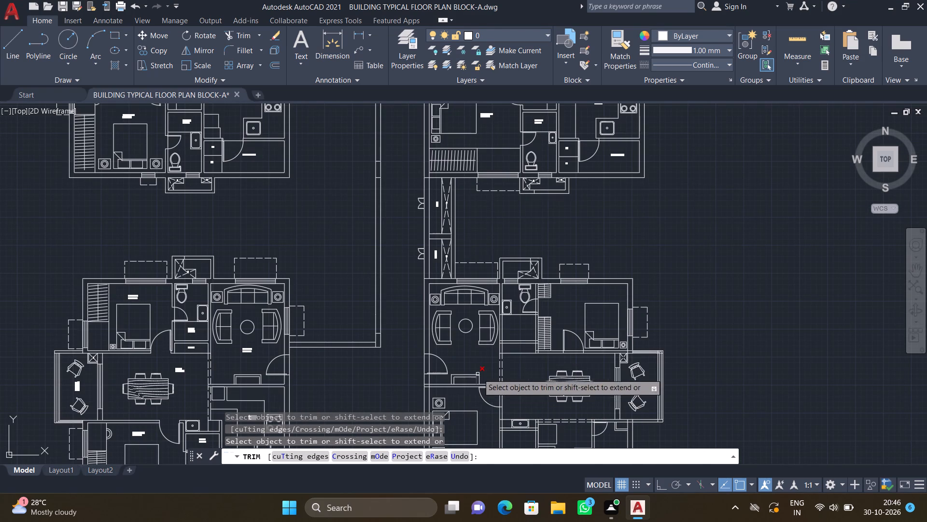
scroll(503, 365, "up", 2)
scroll(499, 312, "up", 1)
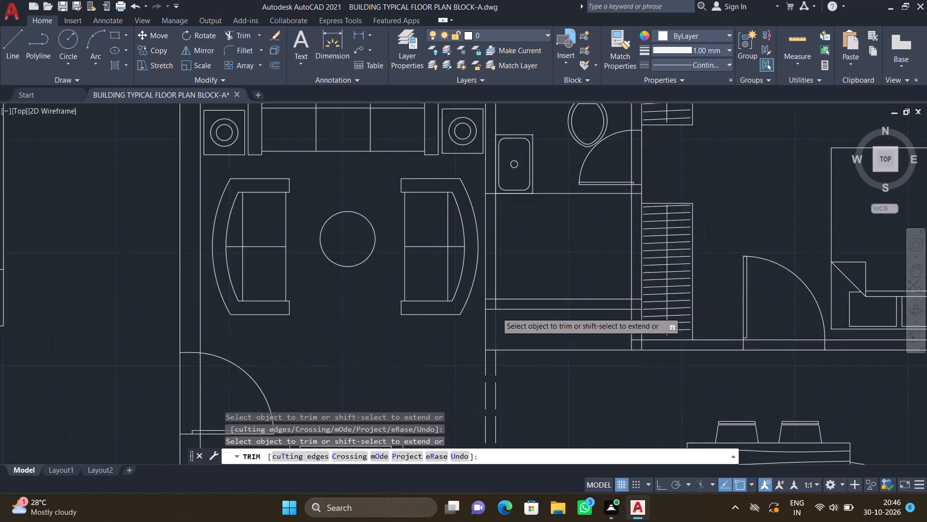
scroll(496, 312, "up", 3)
left_click_drag(473, 259, 480, 332)
left_click_drag(489, 298, 505, 302)
scroll(508, 302, "down", 3)
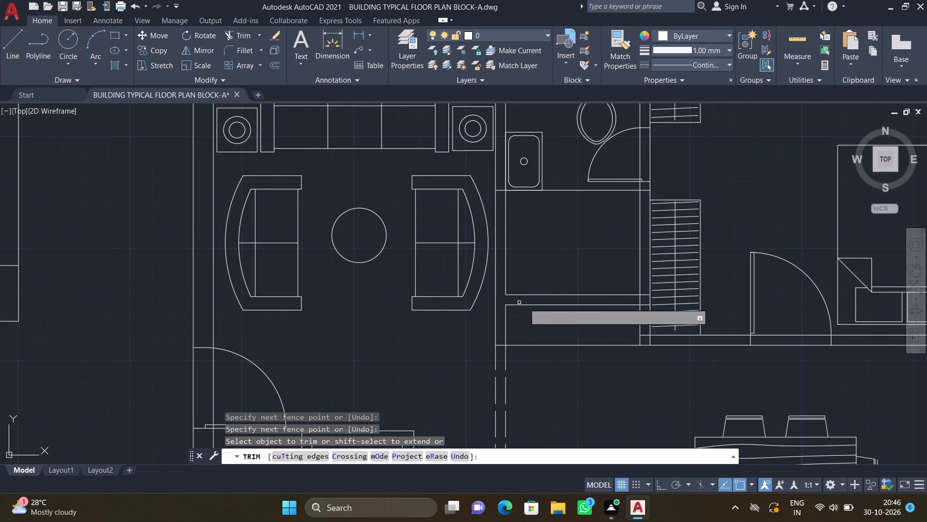
Trim the overlapping wall lines where that cross wall's east end meets the partition behind the bedroom wardrobe.
scroll(642, 339, "up", 2)
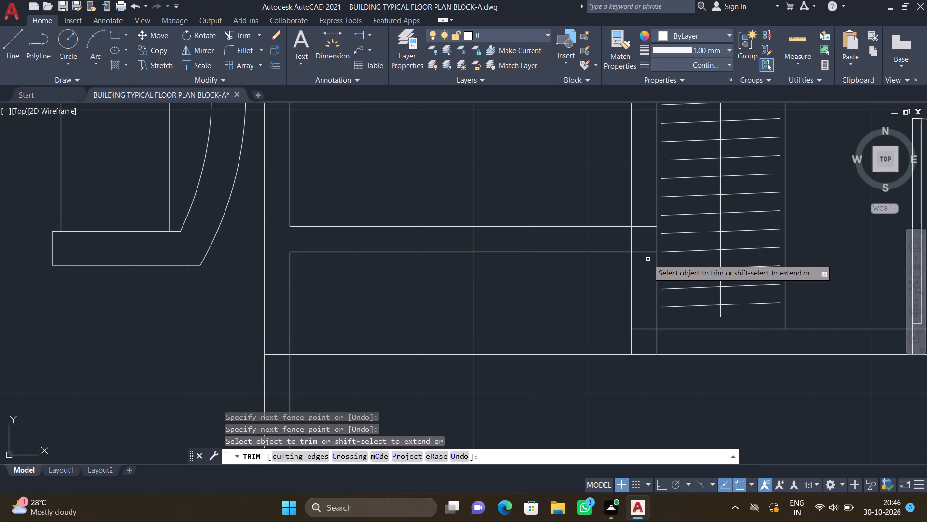
scroll(648, 258, "up", 2)
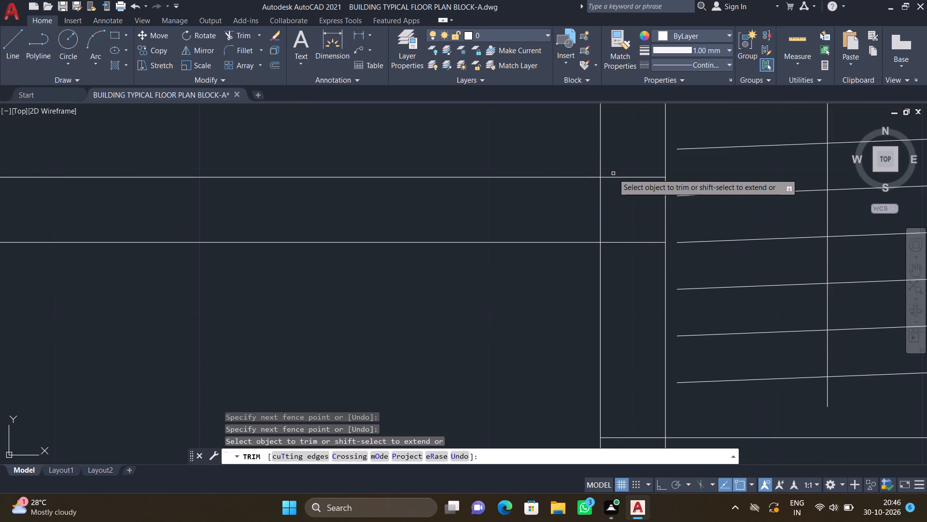
left_click_drag(613, 174, 633, 261)
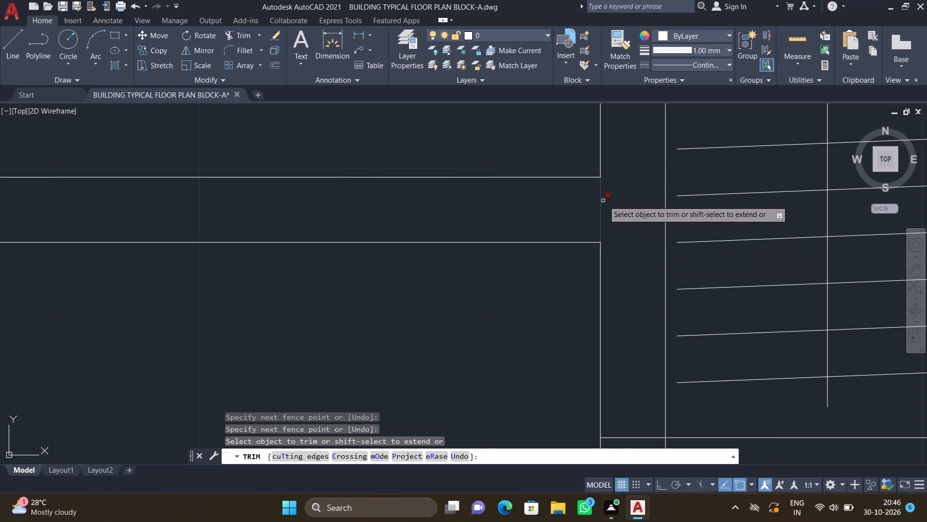
left_click_drag(603, 197, 595, 195)
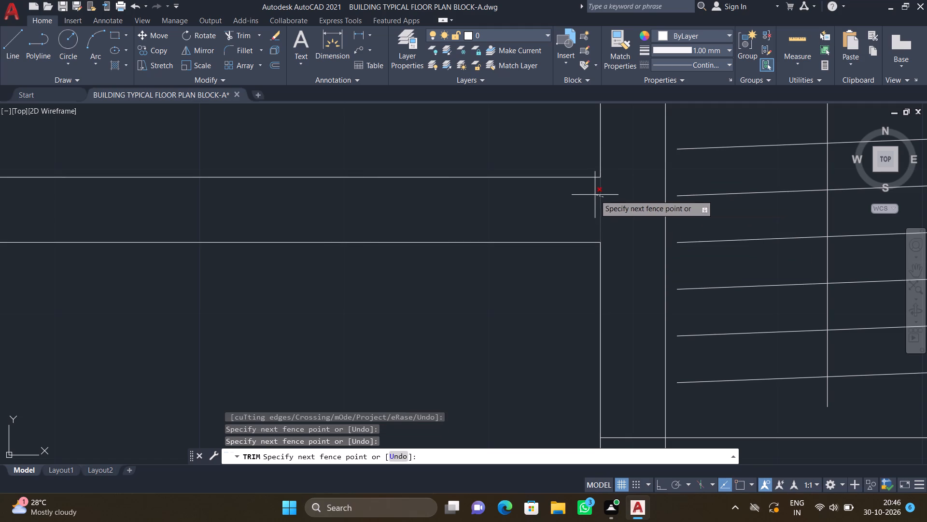
left_click(592, 201)
scroll(595, 205, "down", 4)
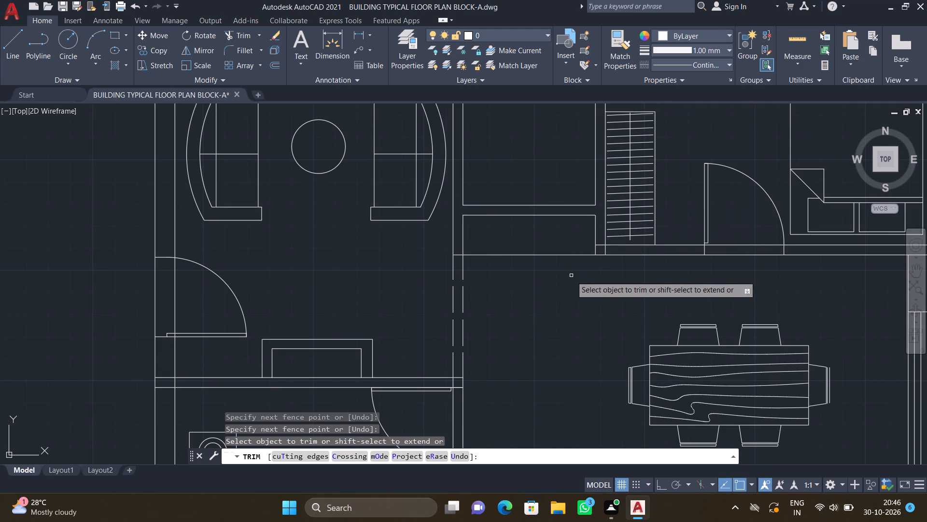
Trim the overlapping lines where the partition behind the bedroom wardrobe meets the dining area's north wall.
scroll(596, 247, "up", 4)
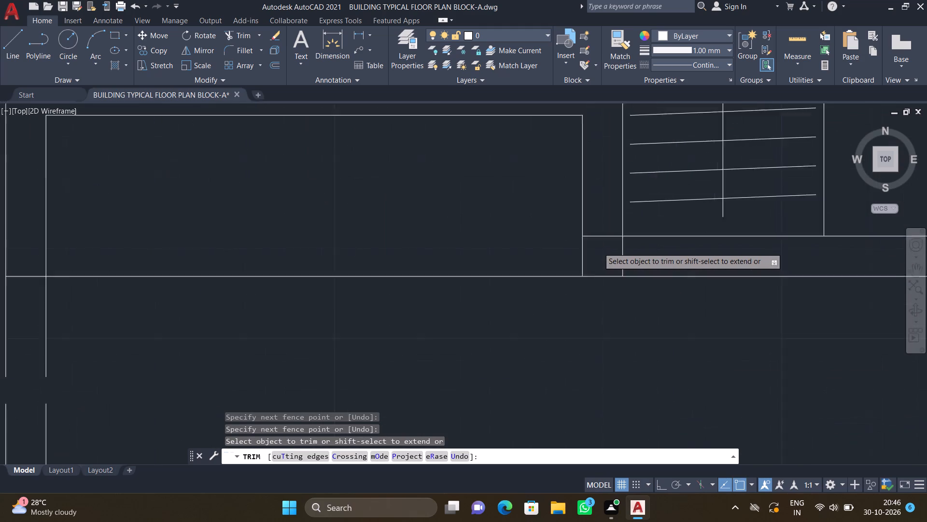
scroll(598, 247, "up", 1)
left_click_drag(604, 208, 669, 268)
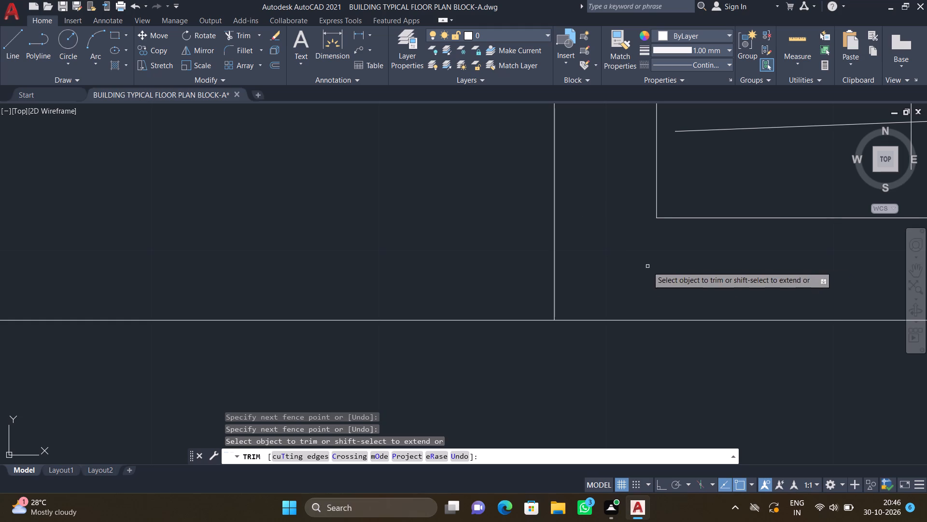
scroll(606, 269, "down", 4)
scroll(523, 306, "down", 3)
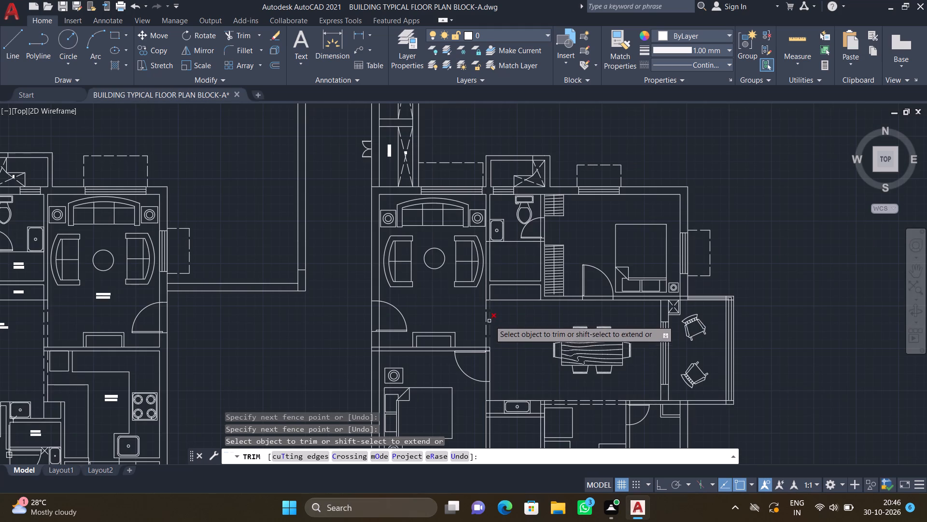
Trim the toilet's south wall line where it crosses the partition between the drawing room and the toilet.
scroll(497, 310, "up", 2)
scroll(497, 310, "down", 2)
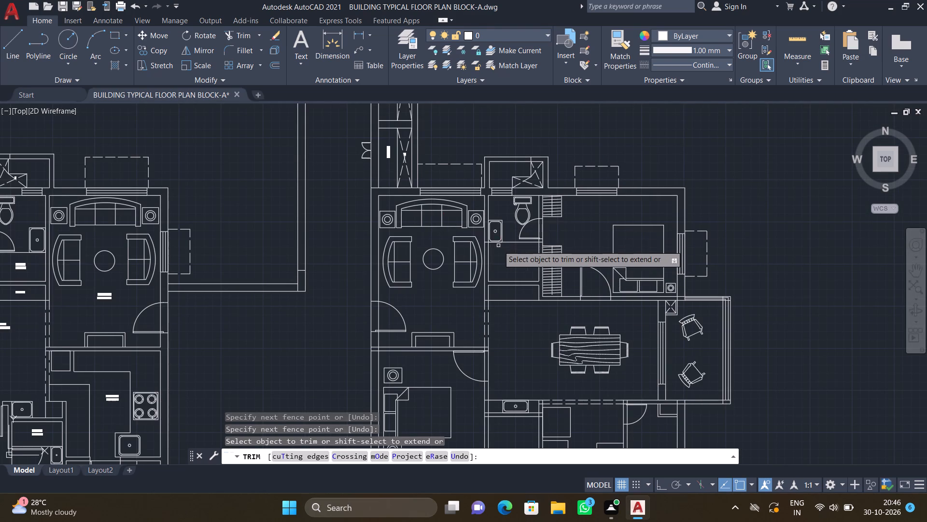
scroll(497, 246, "up", 1)
scroll(488, 179, "up", 2)
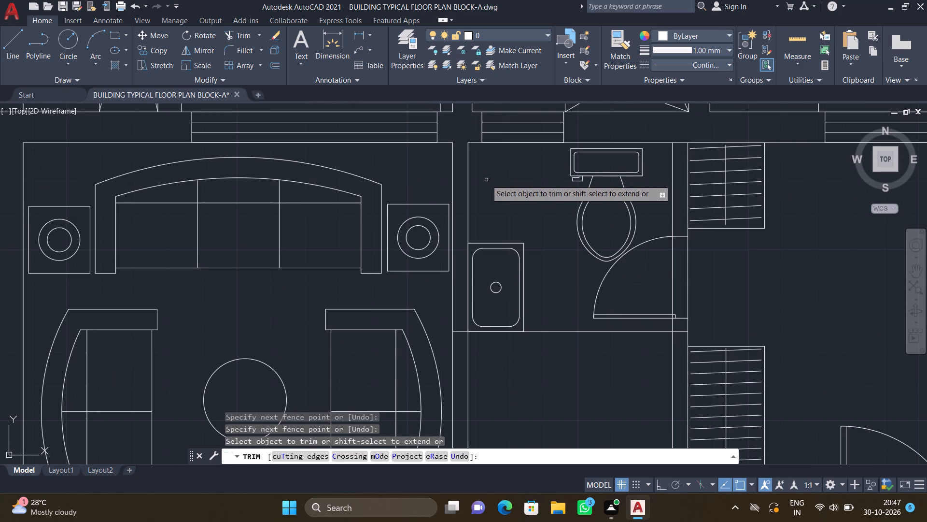
scroll(463, 336, "up", 2)
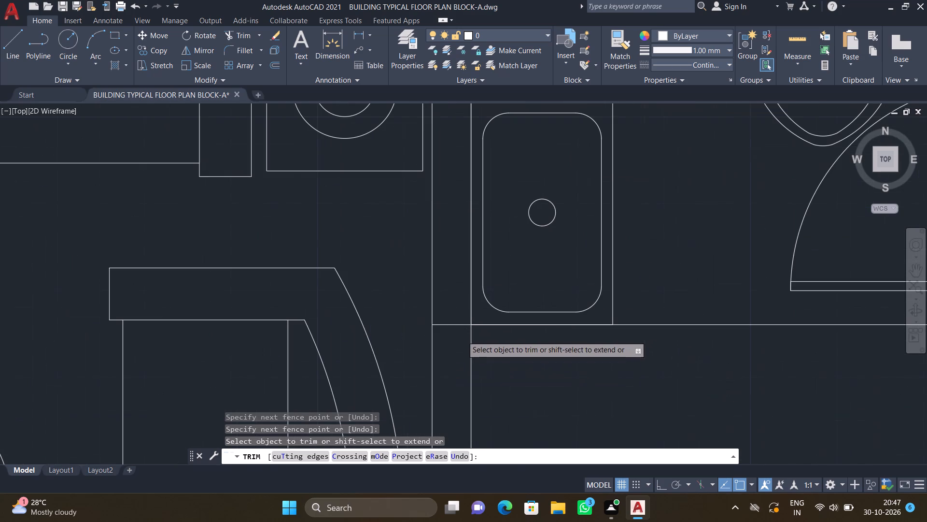
left_click(460, 325)
scroll(460, 326, "down", 5)
scroll(500, 352, "down", 2)
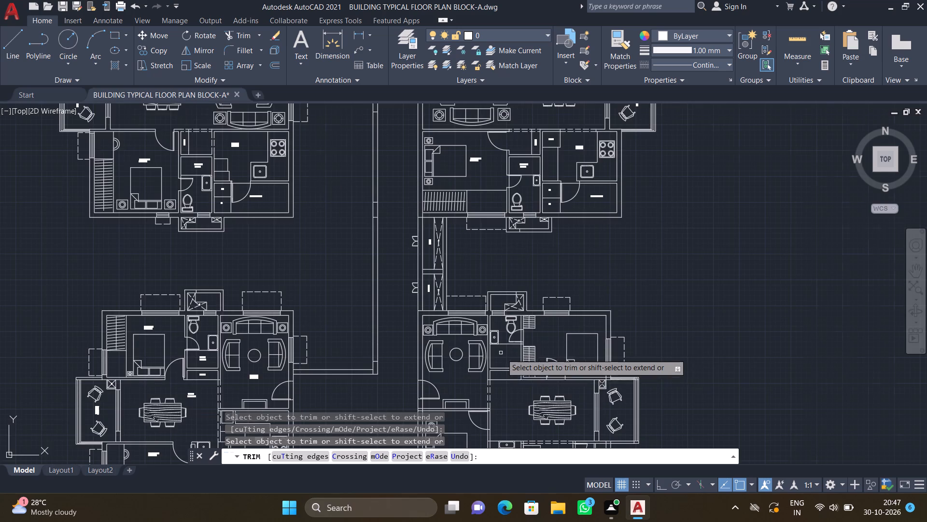
Trim the wall lines crossing the north bedroom's door opening onto the dining area.
scroll(531, 336, "up", 1)
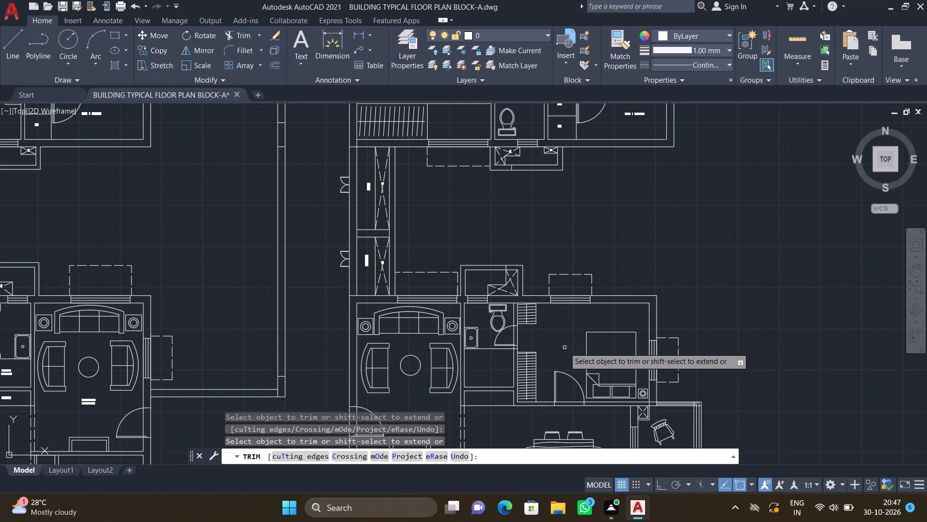
scroll(564, 348, "up", 1)
scroll(560, 346, "down", 1)
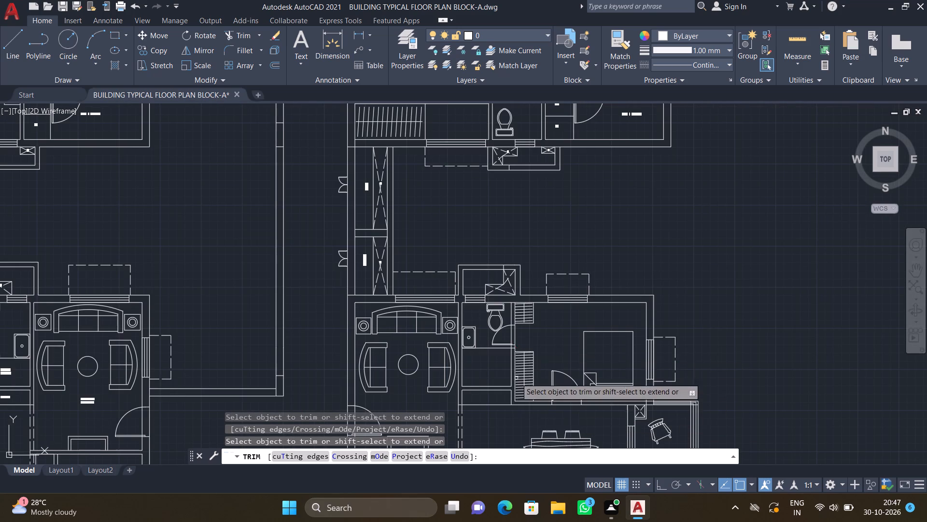
scroll(485, 364, "down", 2)
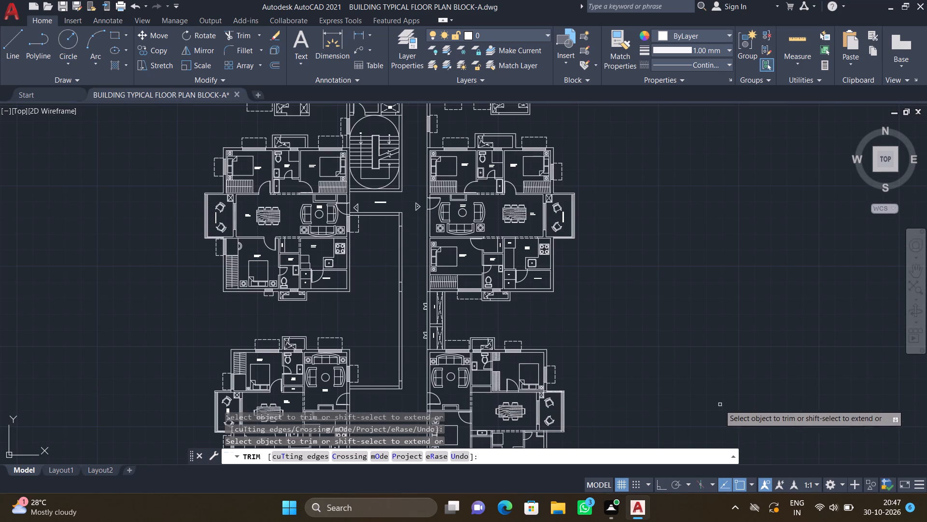
scroll(408, 423, "up", 1)
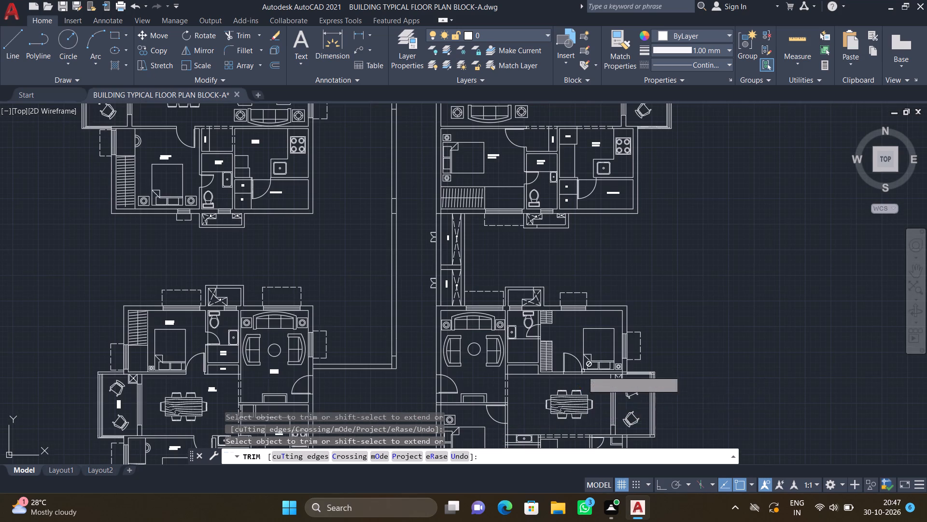
scroll(578, 372, "up", 4)
left_click_drag(544, 361, 554, 399)
scroll(554, 397, "down", 4)
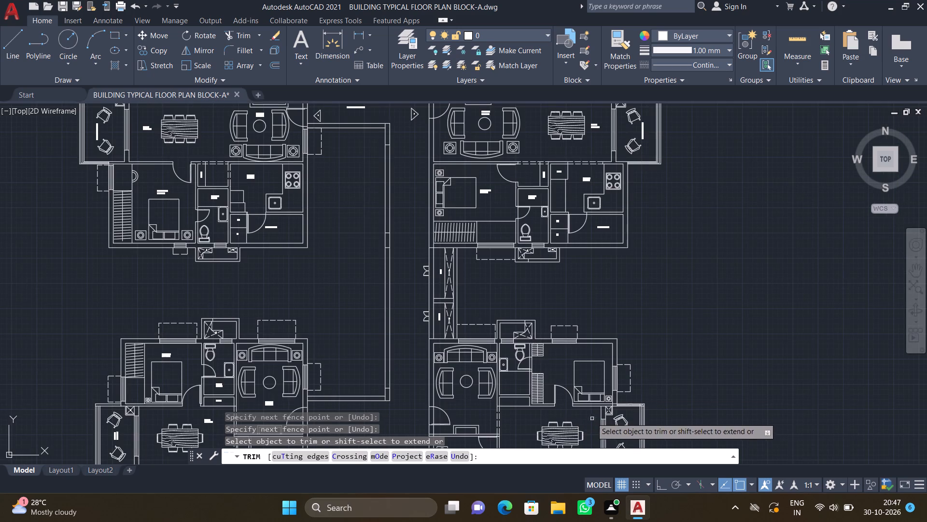
Trim the overlapping inner wall lines at the southeast corner of the north bedroom, beside the balcony.
scroll(585, 305, "down", 2)
scroll(582, 372, "up", 2)
scroll(612, 314, "up", 2)
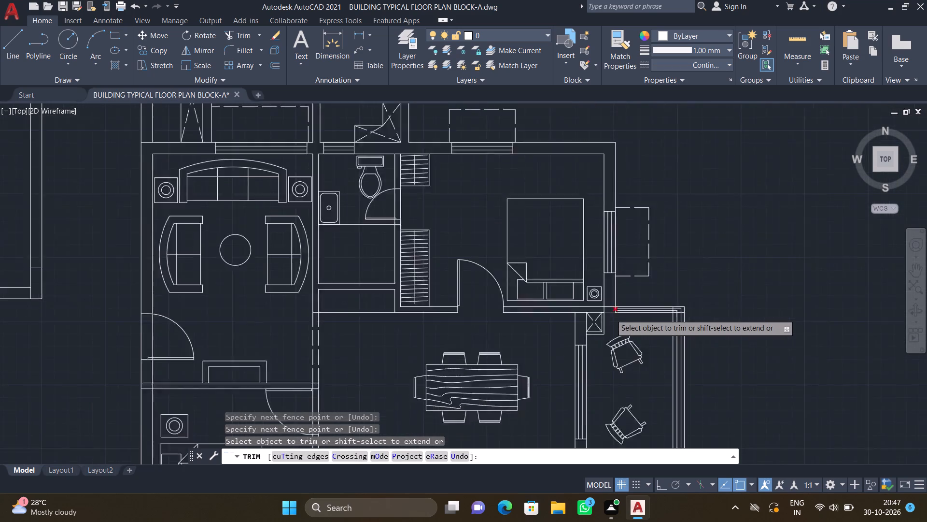
scroll(611, 314, "up", 5)
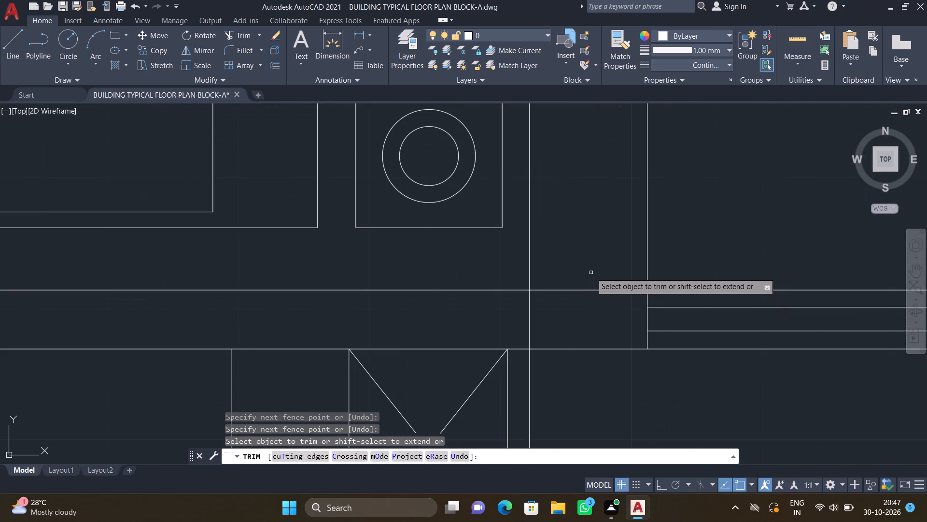
left_click_drag(590, 272, 589, 296)
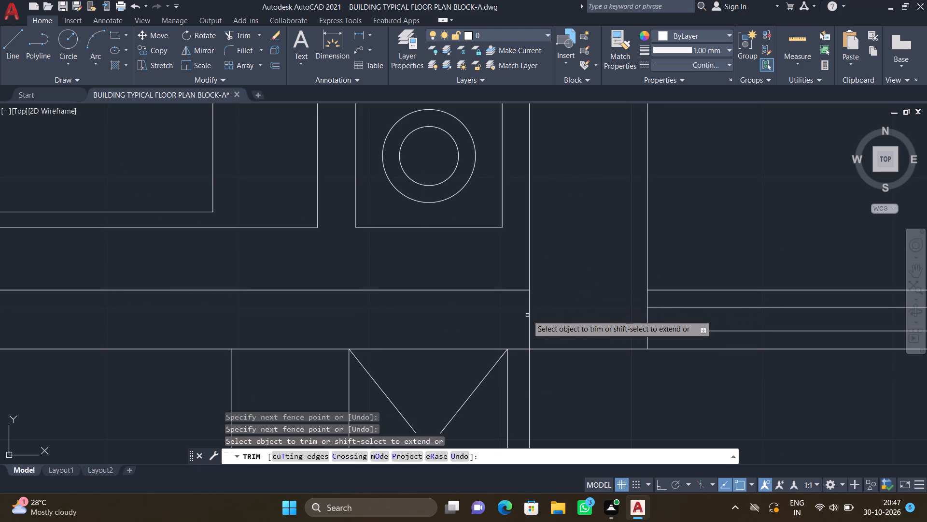
left_click(529, 316)
scroll(527, 317, "down", 5)
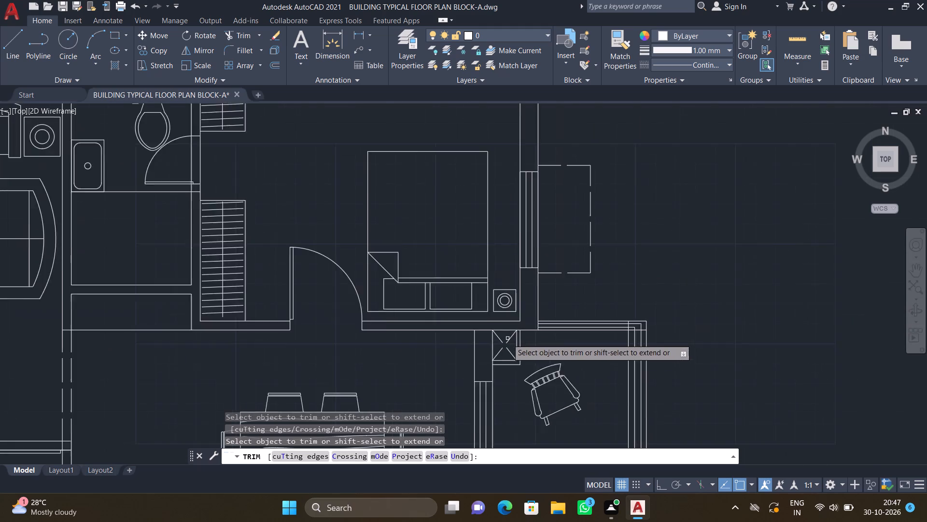
Trim the overlapping line where the wall between the dining area and balcony meets the dining area's south wall.
scroll(507, 339, "down", 3)
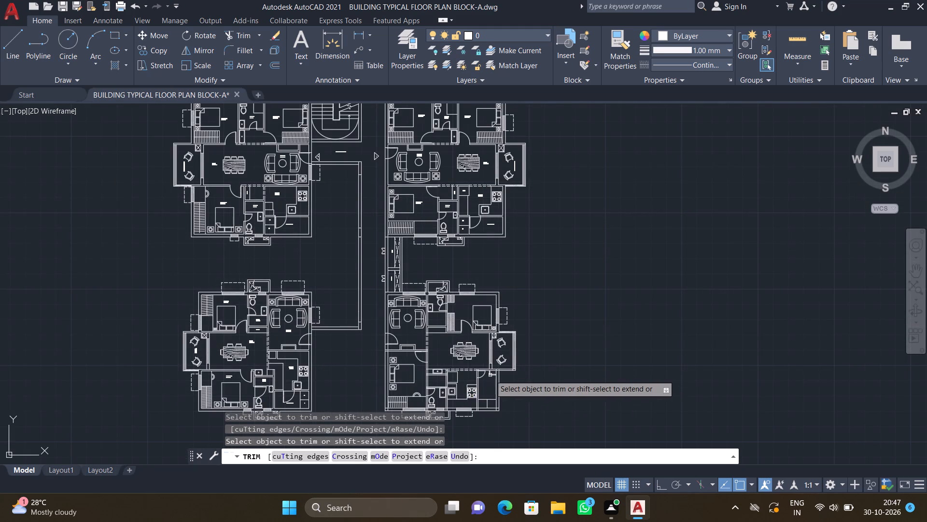
scroll(489, 375, "up", 5)
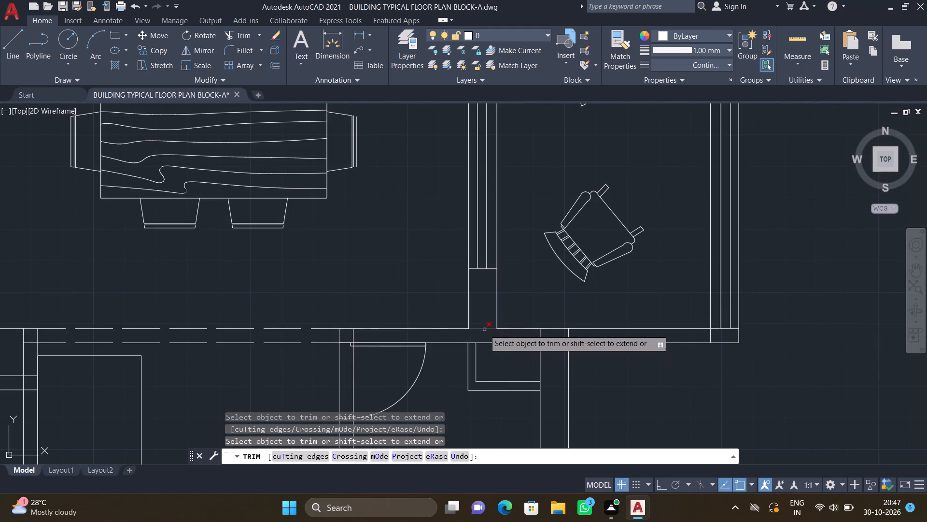
left_click(484, 329)
scroll(482, 339, "down", 2)
scroll(477, 380, "down", 2)
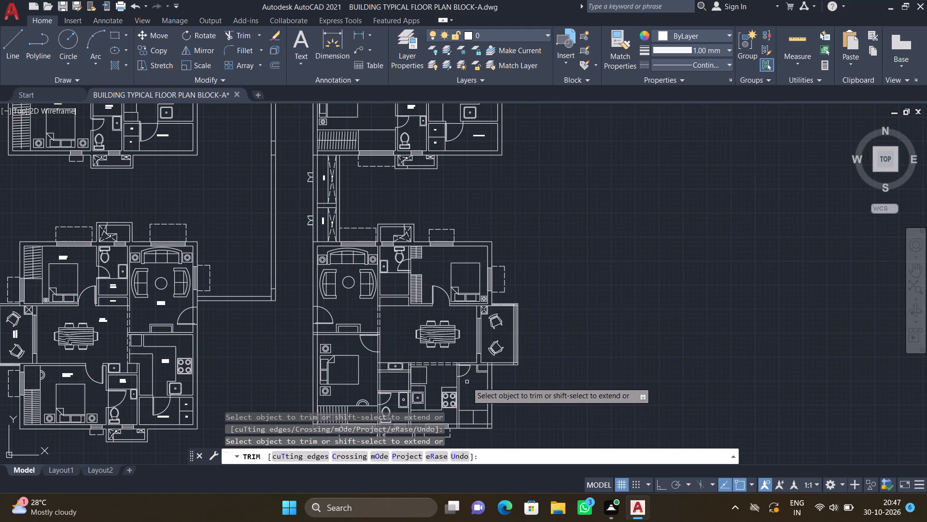
Trim the overlapping inner wall line at the balcony's southeast corner.
scroll(469, 396, "up", 2)
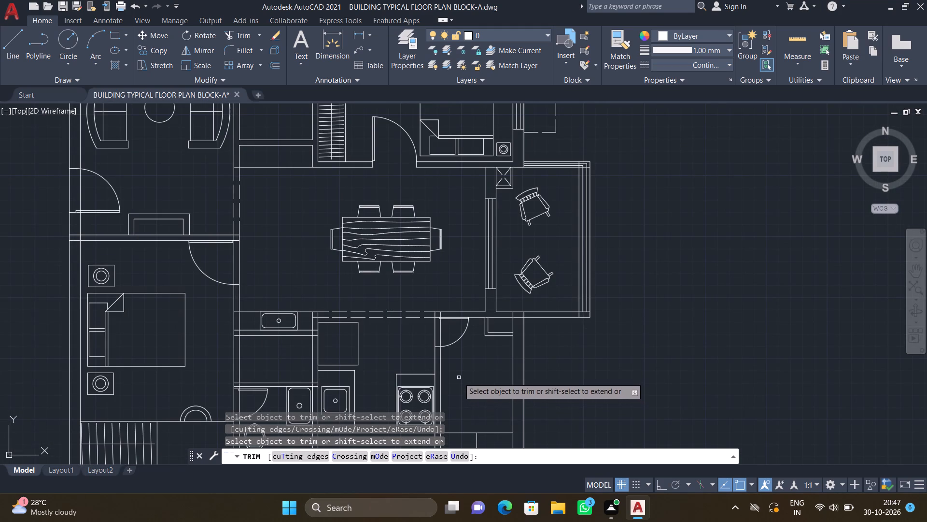
scroll(589, 312, "up", 2)
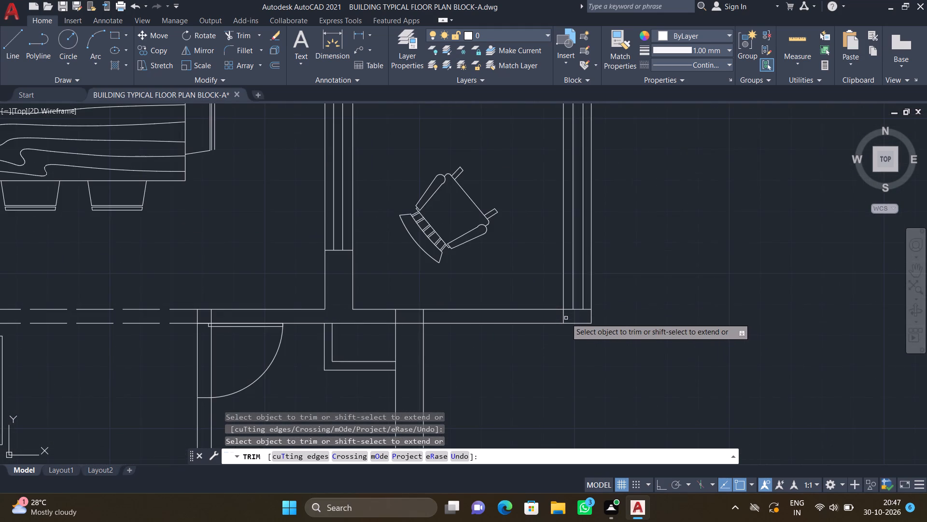
scroll(565, 318, "up", 1)
left_click(559, 315)
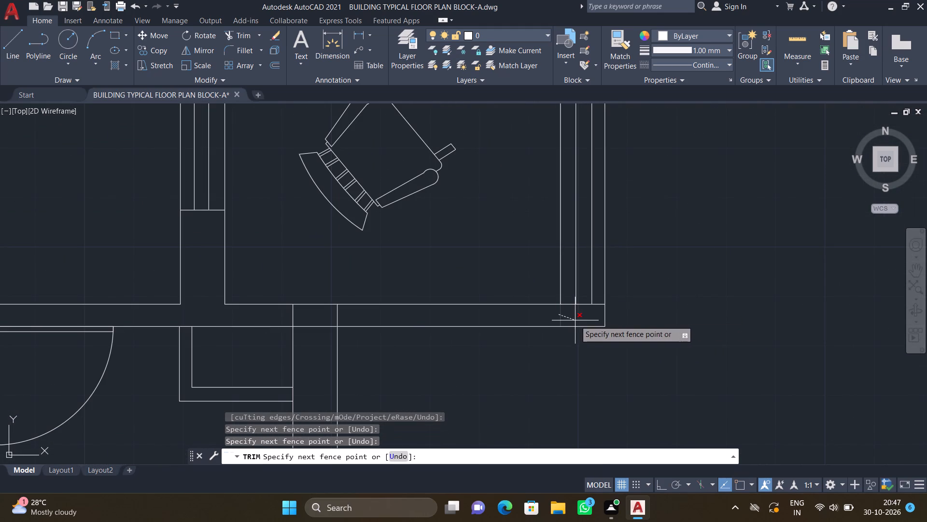
left_click(575, 320)
scroll(533, 308, "down", 3)
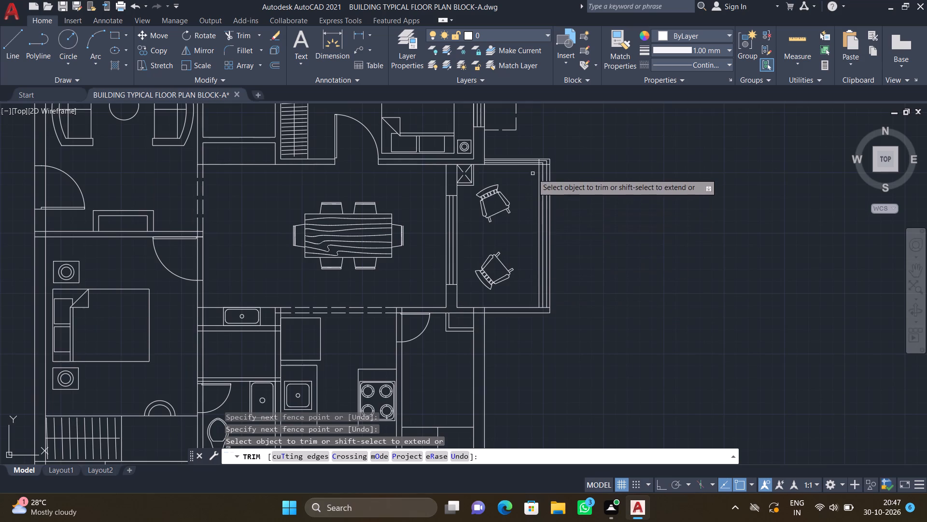
Trim the overlapping inner wall lines at the balcony's northeast corner.
scroll(533, 175, "up", 4)
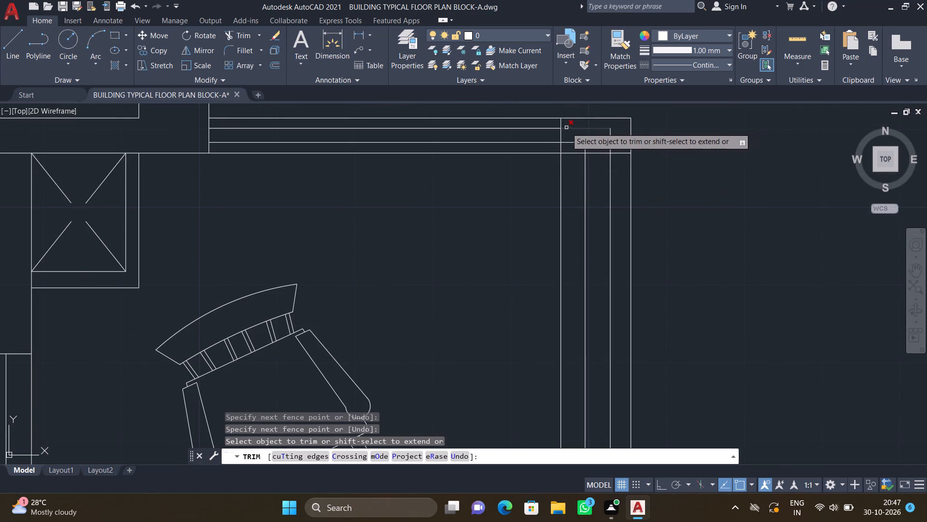
scroll(564, 122, "up", 1)
left_click(558, 122)
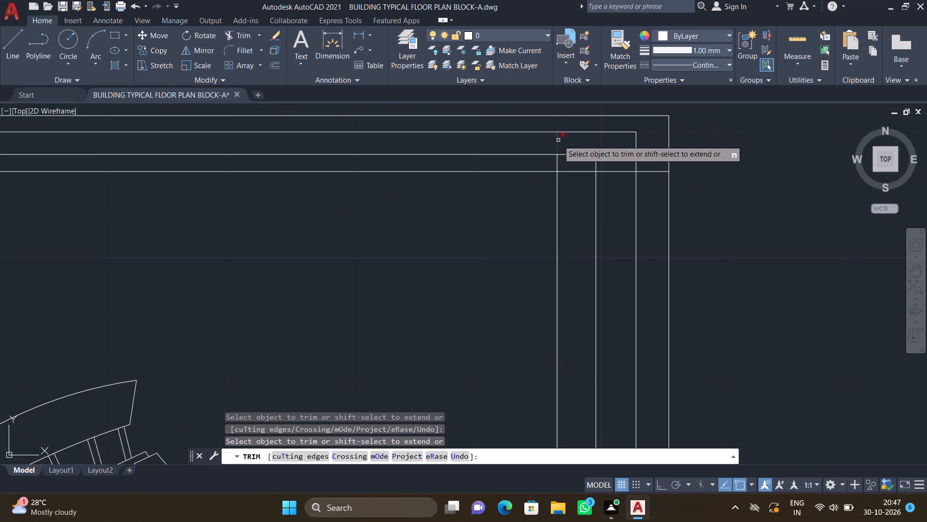
left_click(558, 140)
left_click(557, 161)
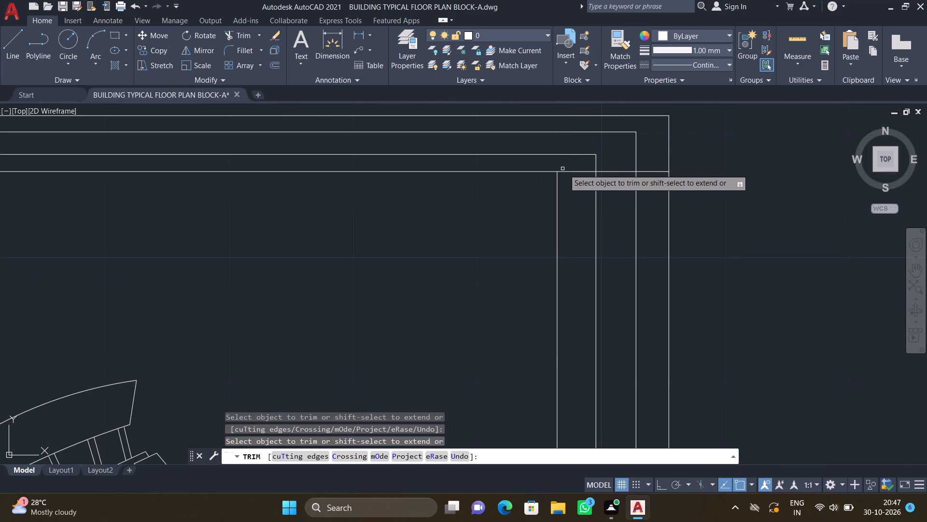
left_click(574, 173)
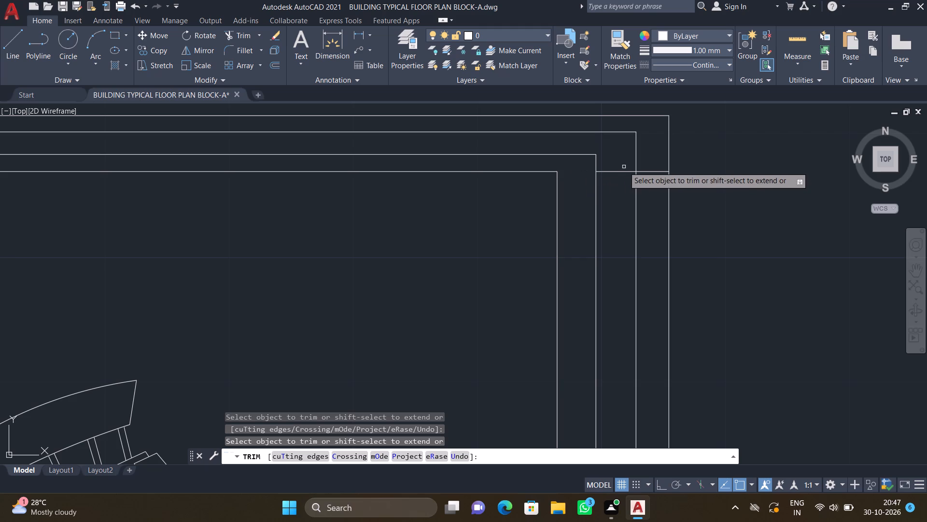
left_click(621, 170)
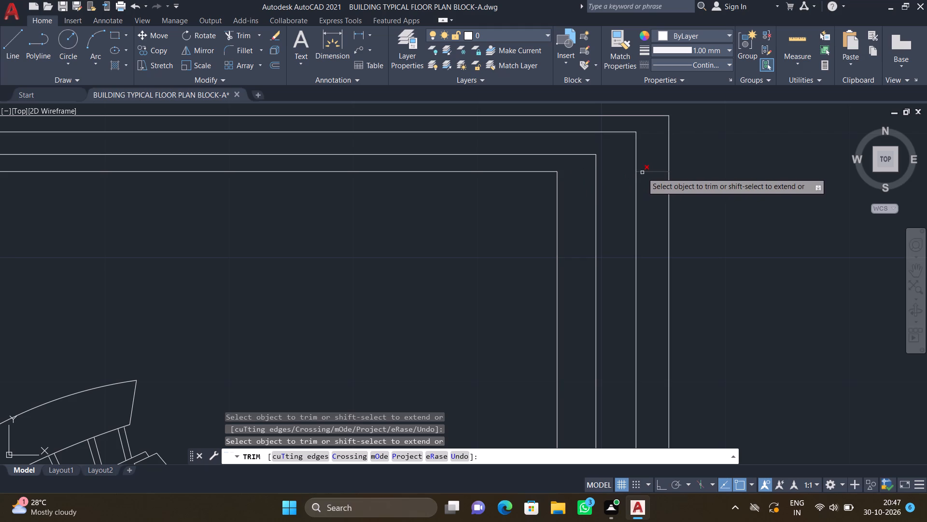
left_click(642, 173)
Trim the overlapping lines where the east wall of the room beside the kitchen meets the balcony's south wall.
scroll(621, 183, "down", 4)
scroll(559, 256, "down", 2)
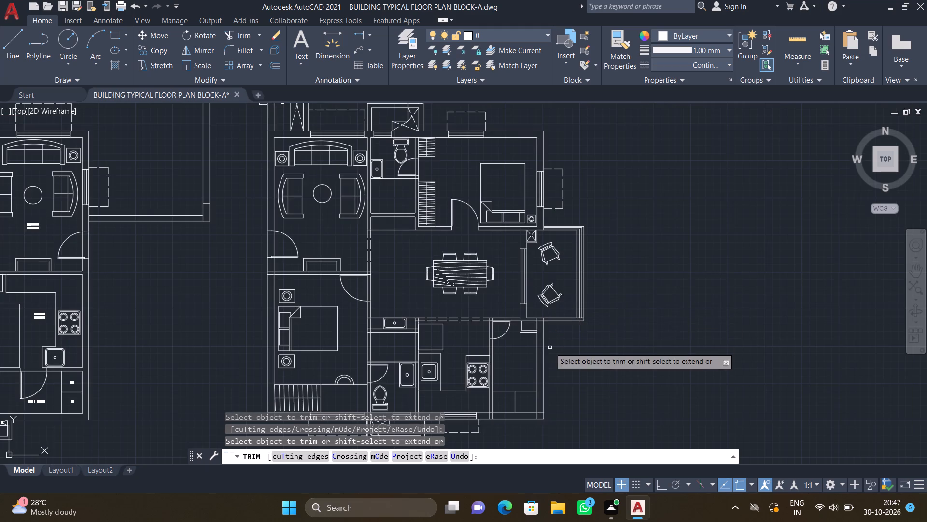
scroll(550, 348, "up", 2)
scroll(514, 282, "up", 4)
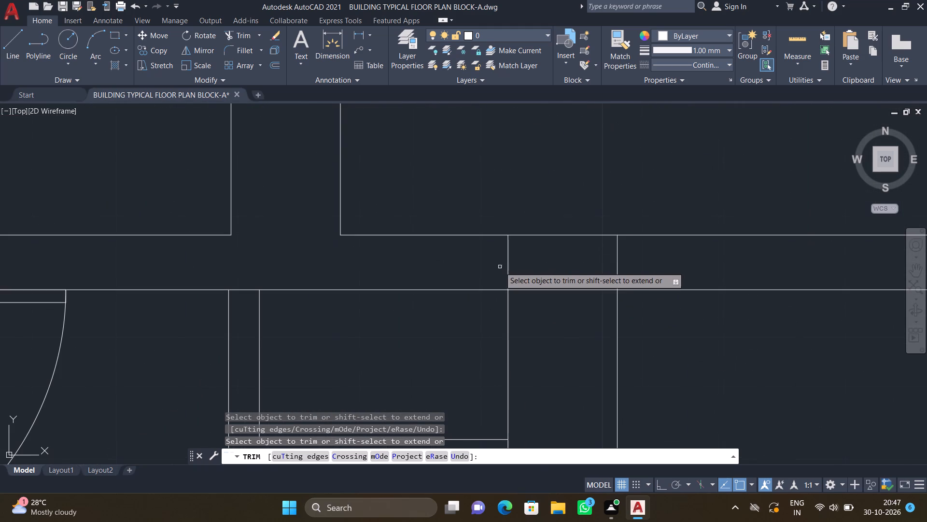
left_click_drag(509, 262, 630, 267)
left_click(619, 264)
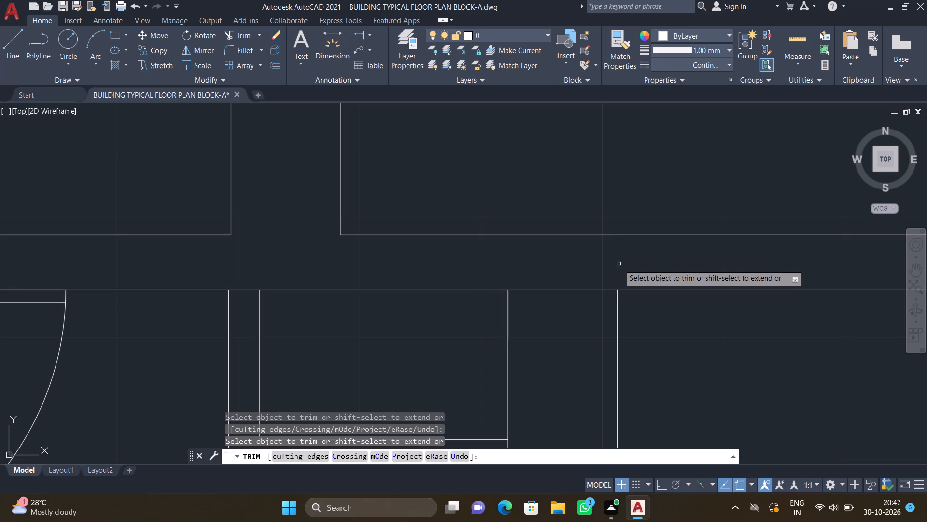
left_click(558, 291)
Trim the overlapping inner wall lines at the unit's southeast corner, in the room east of the kitchen.
scroll(550, 294, "down", 4)
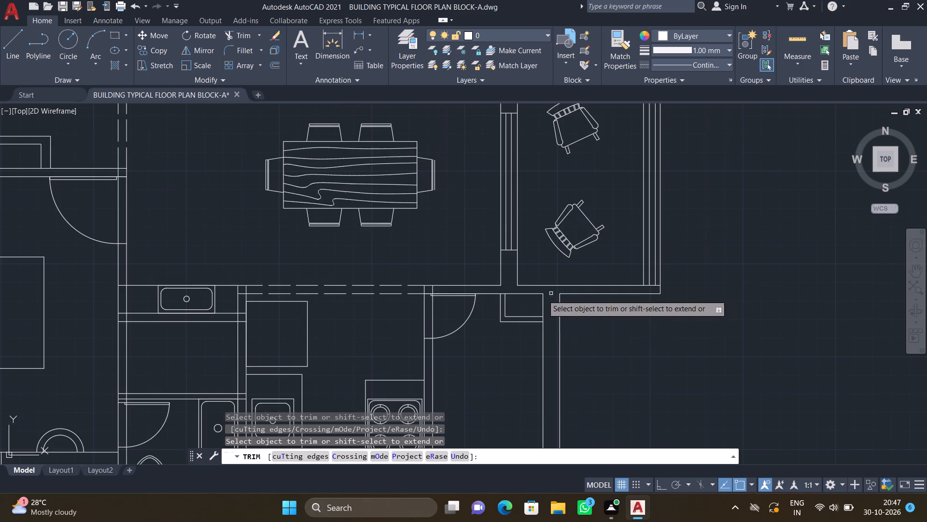
scroll(521, 343, "down", 3)
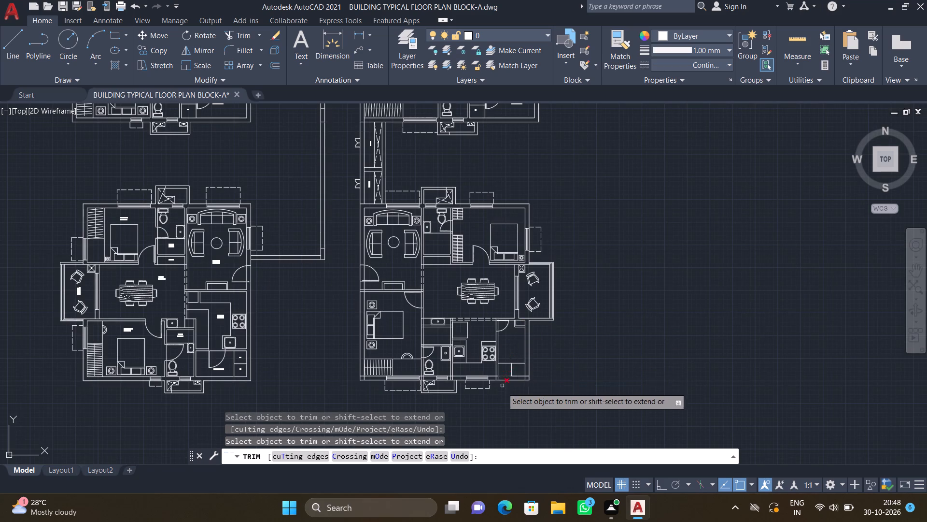
scroll(503, 398, "up", 2)
scroll(560, 351, "up", 3)
scroll(549, 314, "up", 2)
left_click_drag(548, 304, 549, 357)
left_click_drag(500, 360, 517, 360)
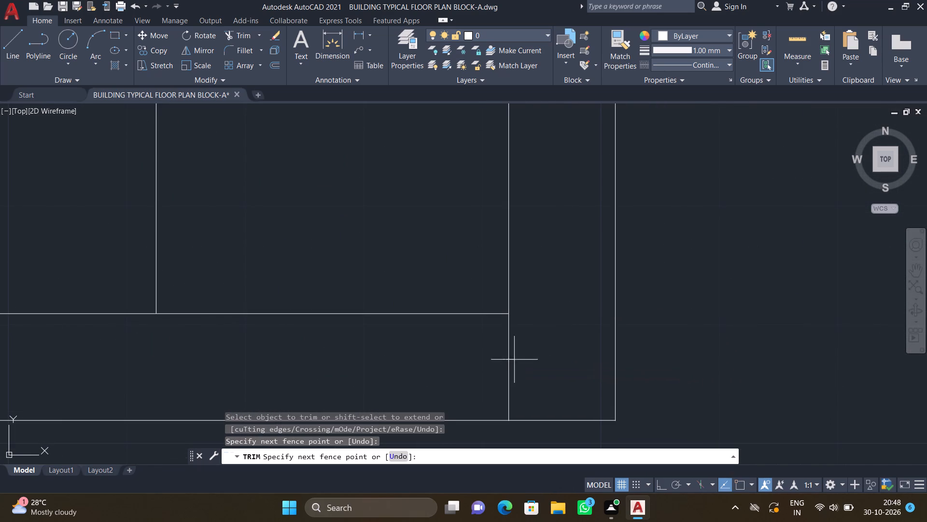
left_click_drag(517, 360, 531, 359)
Trim the overlapping lines where the wall between the kitchen and its east room meets the south exterior wall.
scroll(524, 353, "down", 3)
scroll(441, 379, "down", 2)
scroll(401, 381, "up", 2)
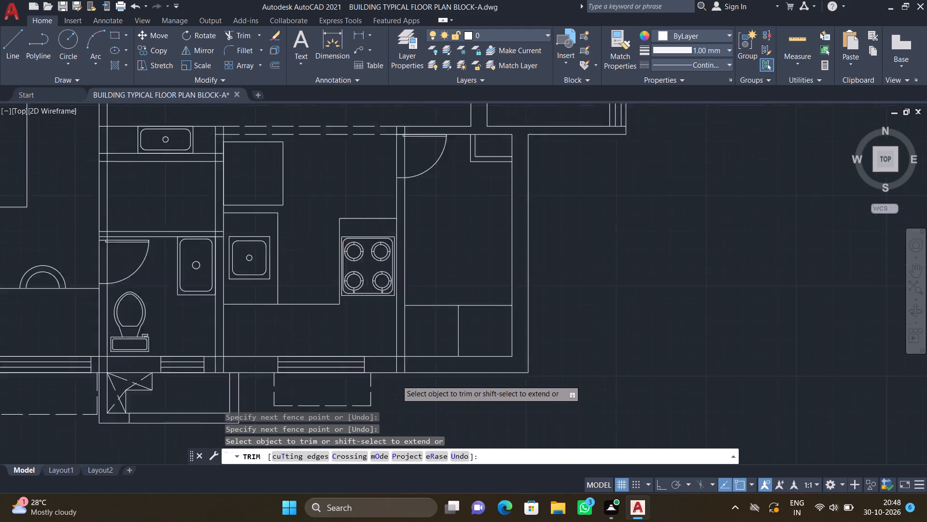
scroll(392, 377, "up", 3)
left_click_drag(390, 339, 467, 322)
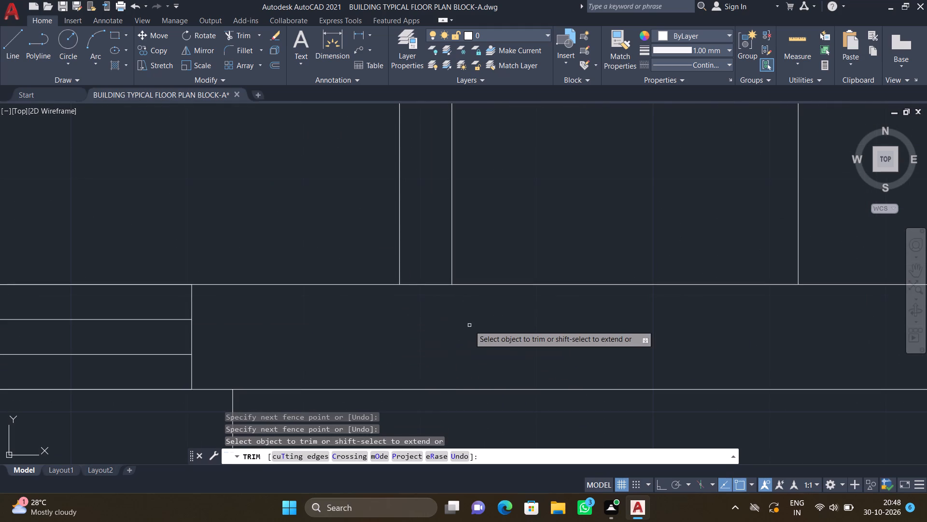
left_click_drag(425, 276, 426, 313)
Trim the overlapping lines where the toilet-kitchen wall and the duct's east wall meet the south exterior wall.
scroll(425, 323, "down", 4)
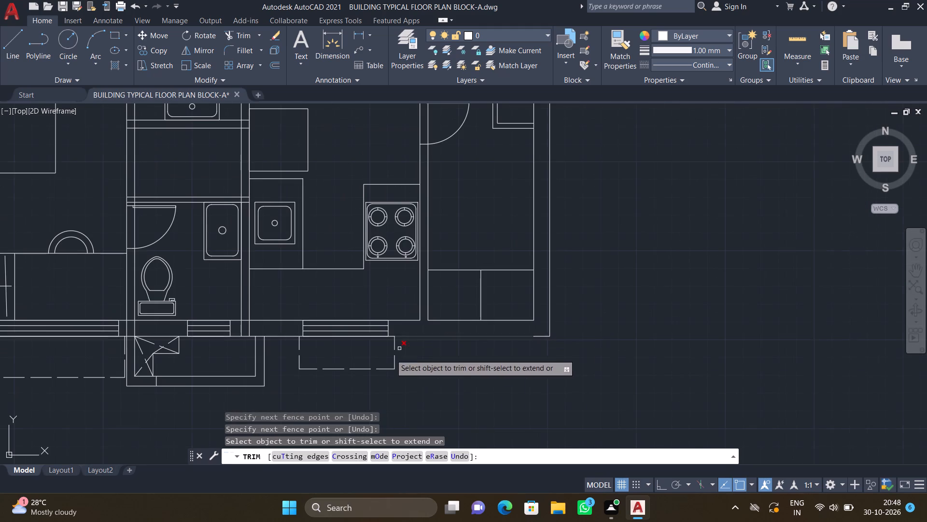
scroll(227, 330, "up", 4)
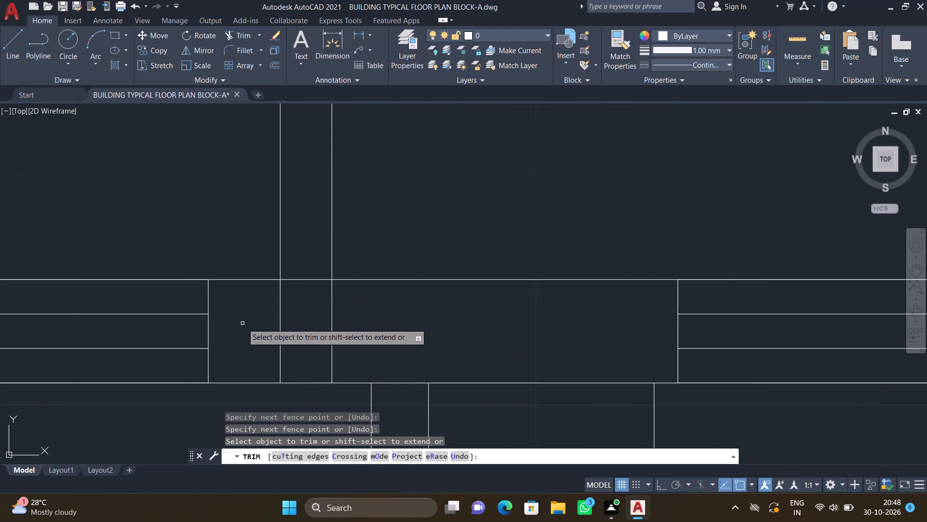
left_click_drag(245, 322, 362, 336)
left_click_drag(311, 271, 305, 295)
scroll(318, 310, "down", 3)
scroll(332, 333, "up", 2)
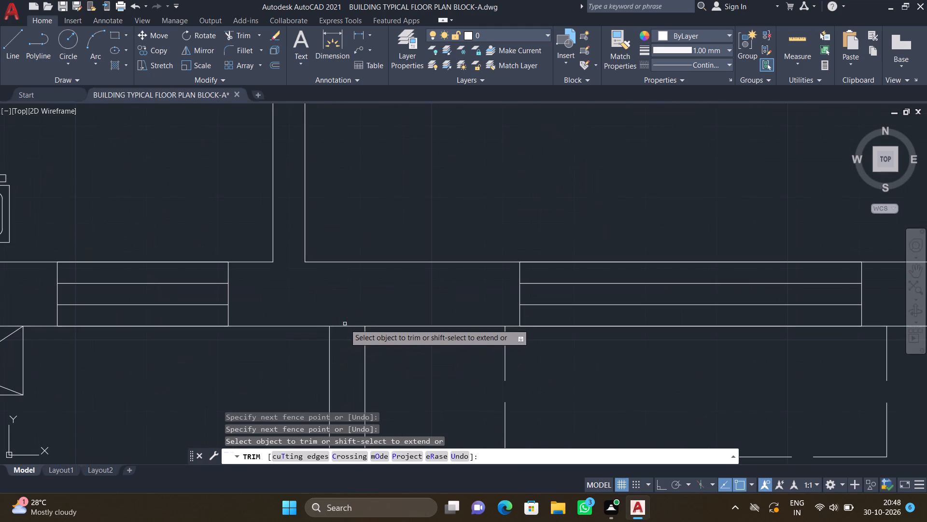
left_click_drag(344, 320, 342, 332)
Trim the overlapping lines where the bedroom-toilet wall and the duct's west wall meet the south exterior wall.
scroll(347, 336, "down", 5)
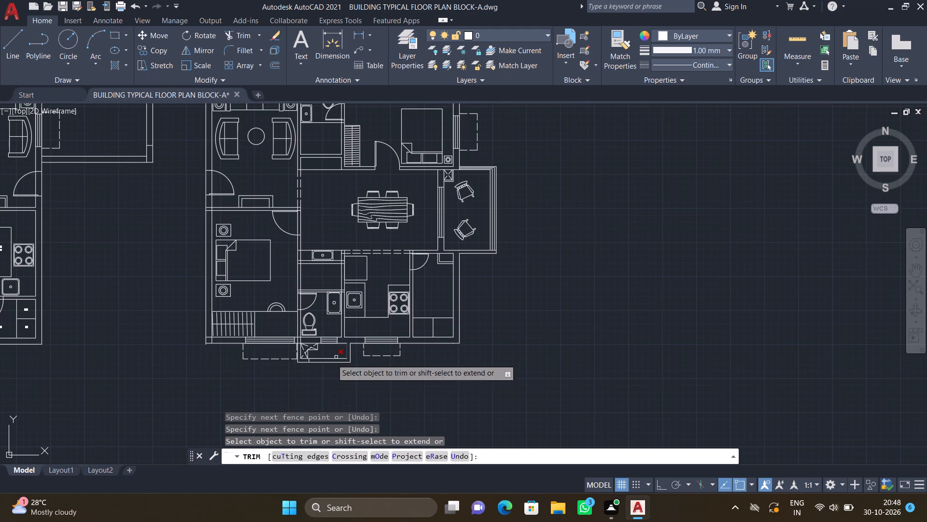
scroll(295, 371, "up", 2)
scroll(306, 294, "up", 1)
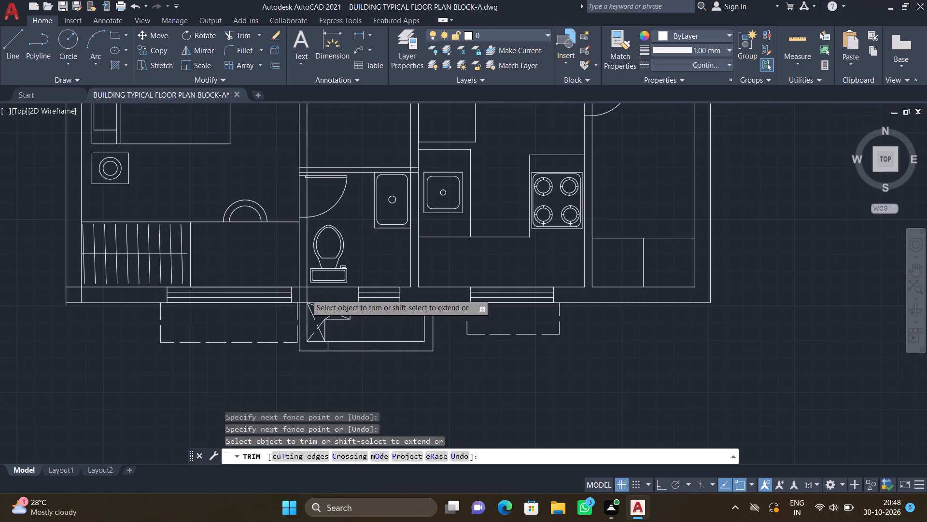
scroll(305, 293, "up", 4)
left_click_drag(280, 294, 401, 304)
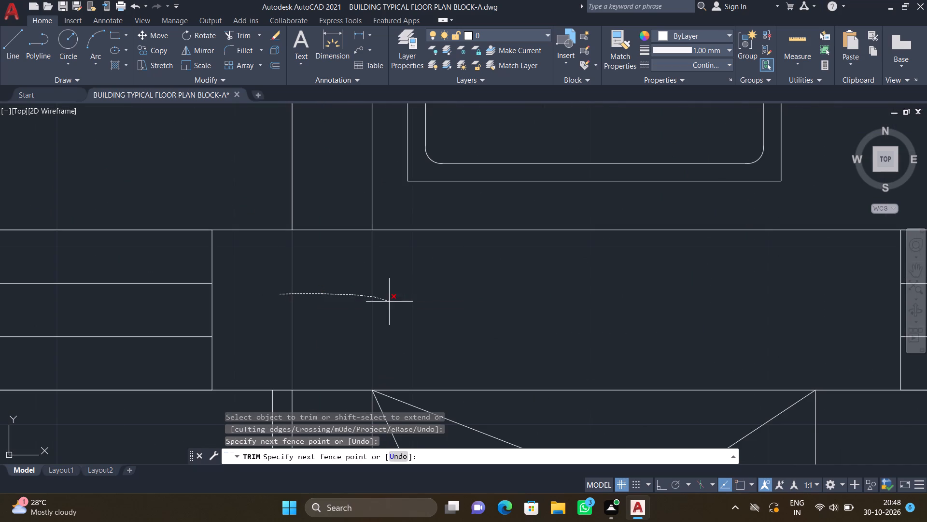
left_click_drag(401, 304, 435, 308)
left_click_drag(329, 222, 329, 255)
scroll(319, 287, "down", 3)
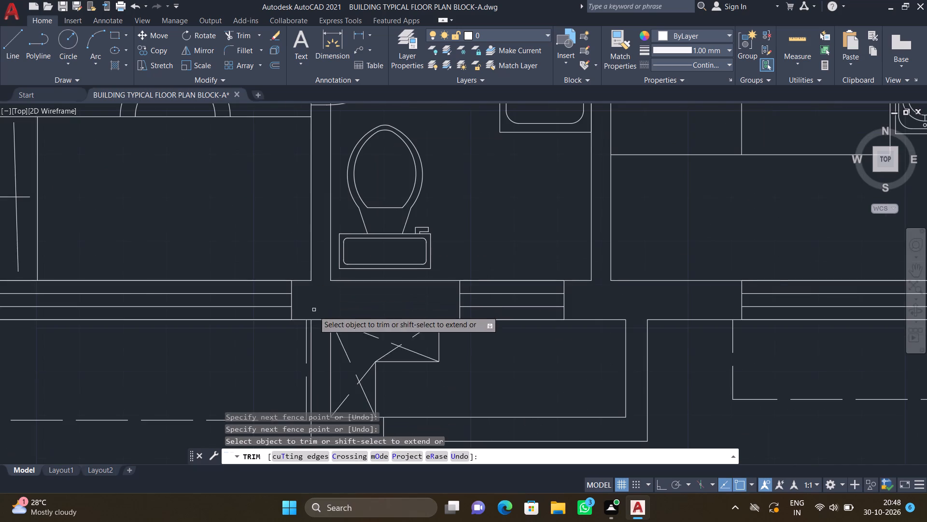
scroll(315, 327, "up", 1)
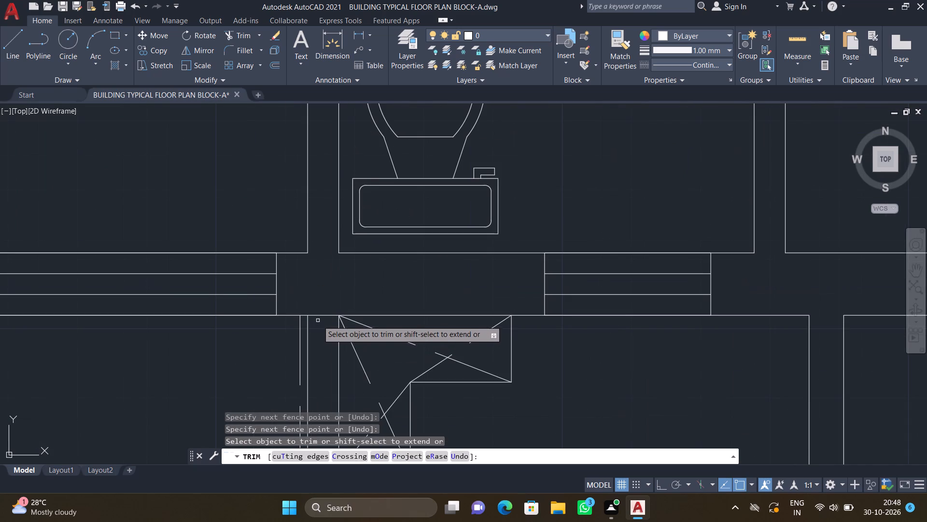
scroll(318, 320, "up", 2)
left_click_drag(317, 298, 317, 323)
Trim the protruding outer line and overlapping inner wall lines at the south bedroom's southwest corner, beside the wardrobe.
scroll(329, 324, "down", 2)
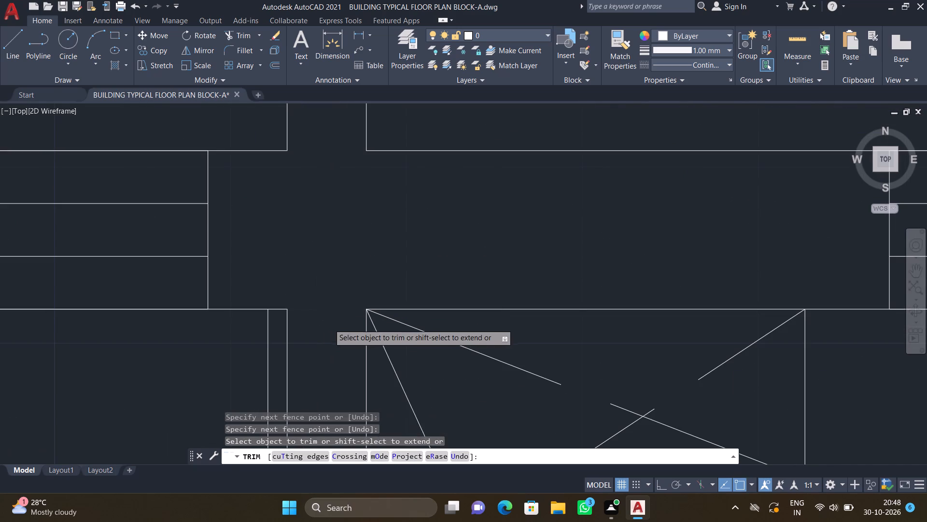
scroll(330, 324, "down", 2)
scroll(331, 379, "down", 2)
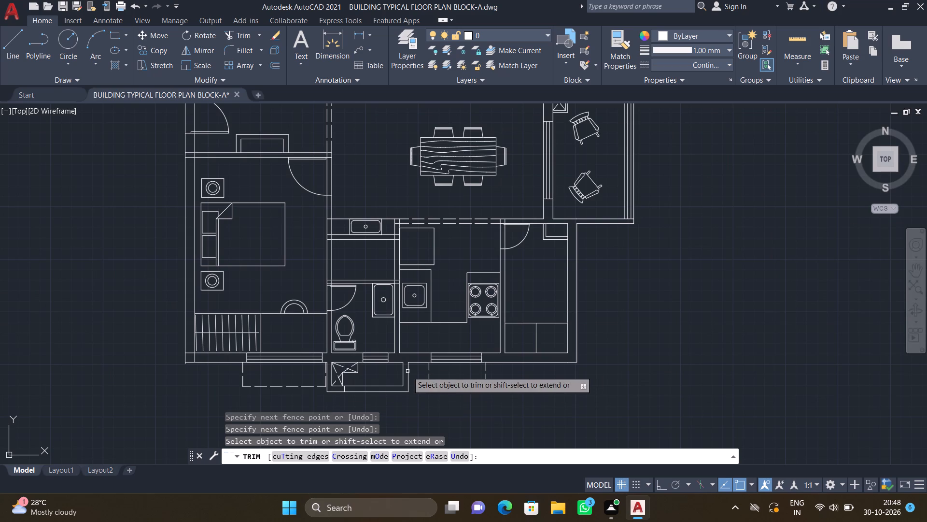
scroll(298, 384, "up", 1)
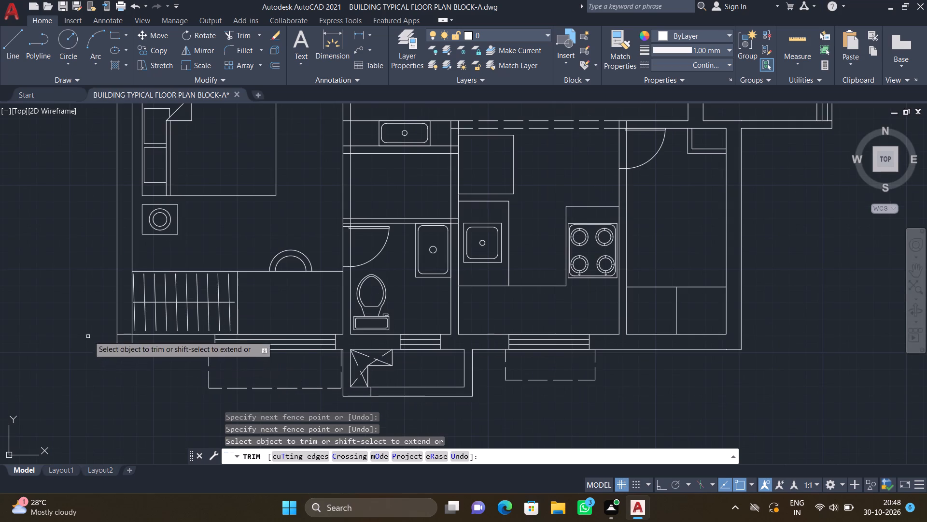
scroll(140, 348, "up", 3)
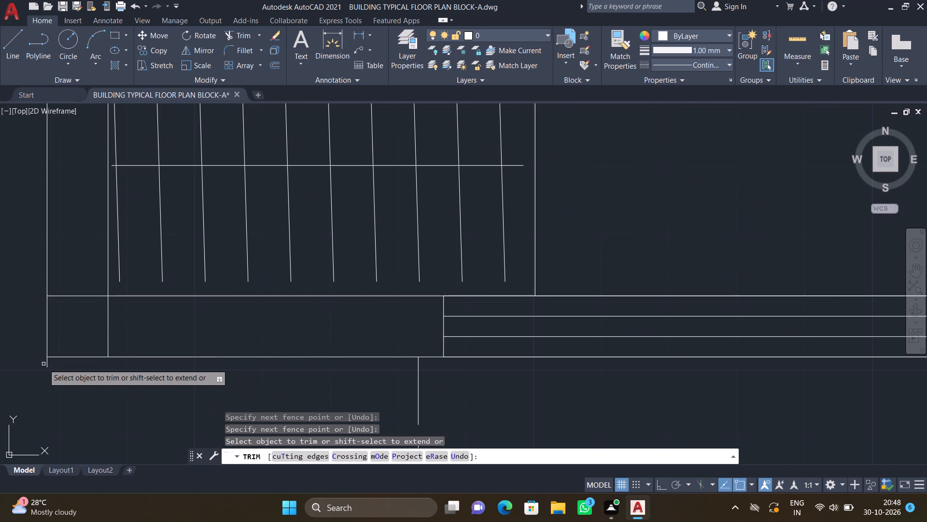
left_click(46, 363)
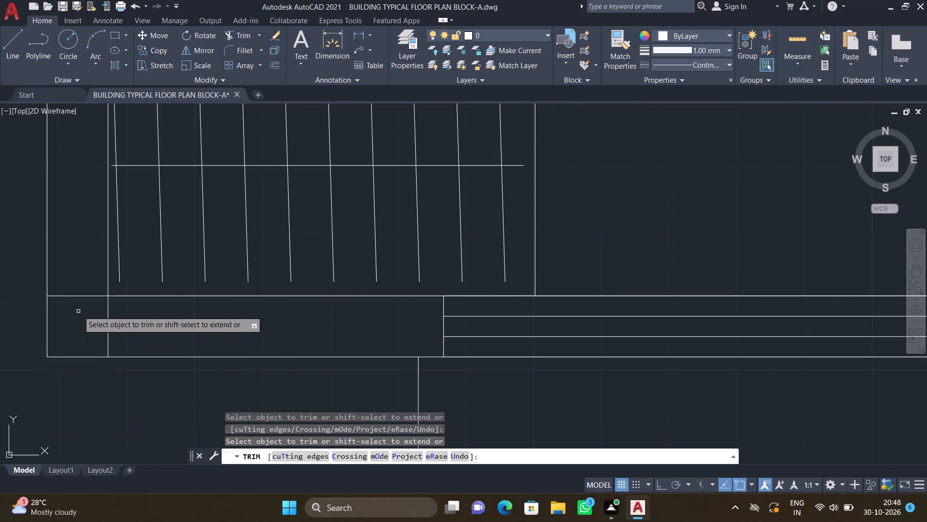
left_click_drag(83, 289, 137, 331)
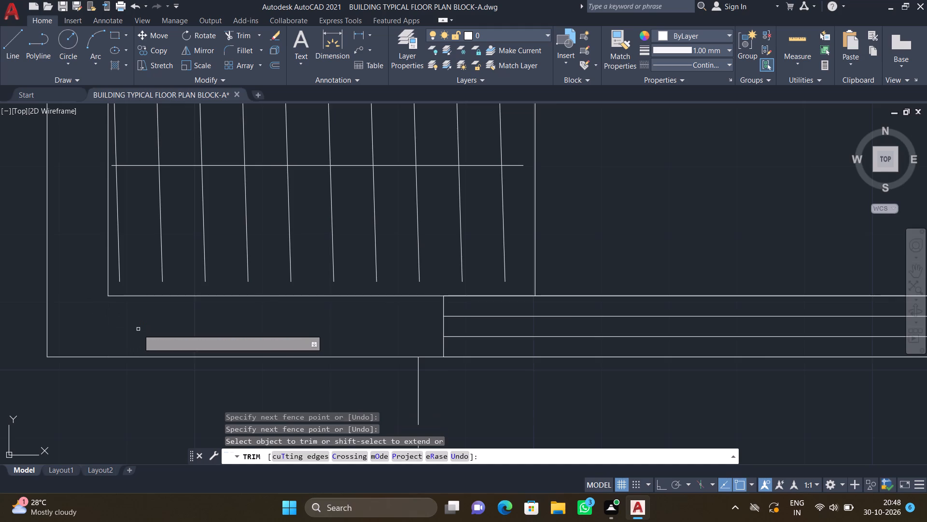
Trim the wall line across the toilet's door opening and the lines where the toilet's north wall meets the bedroom wall.
scroll(139, 329, "down", 3)
scroll(294, 307, "down", 2)
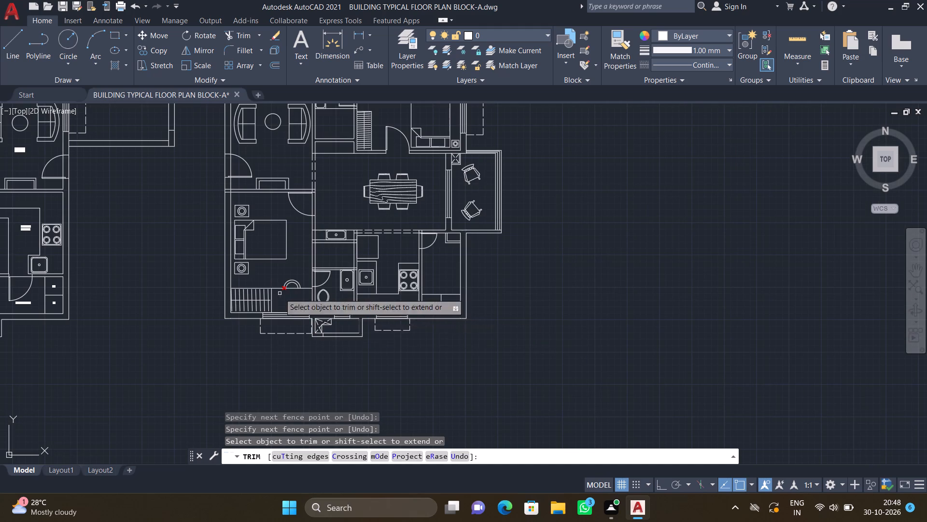
scroll(444, 268, "up", 1)
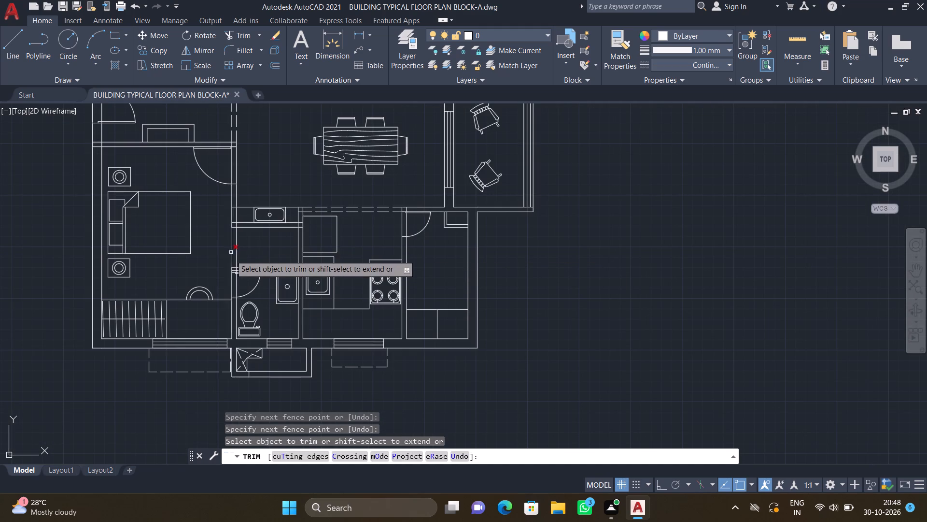
scroll(231, 269, "up", 3)
left_click(226, 303)
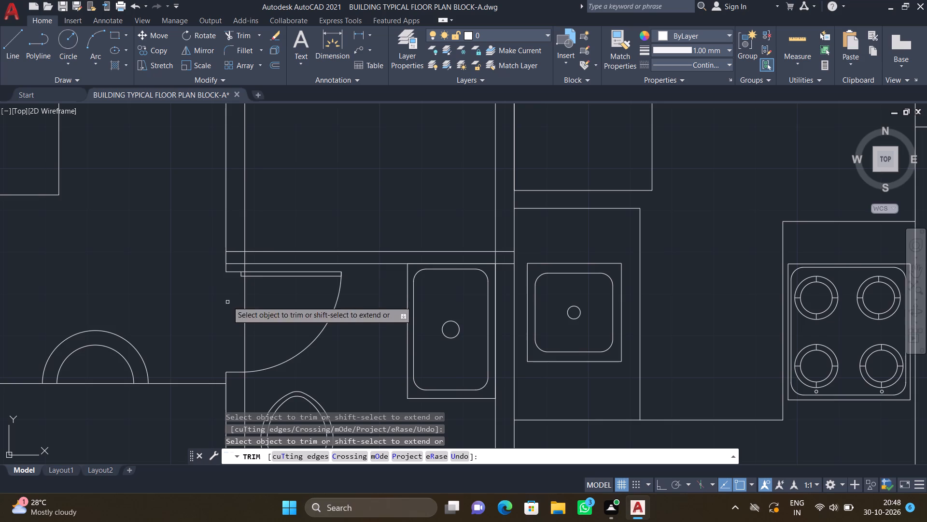
scroll(233, 255, "up", 2)
left_click_drag(232, 235, 242, 283)
left_click_drag(250, 261, 516, 379)
scroll(497, 359, "down", 3)
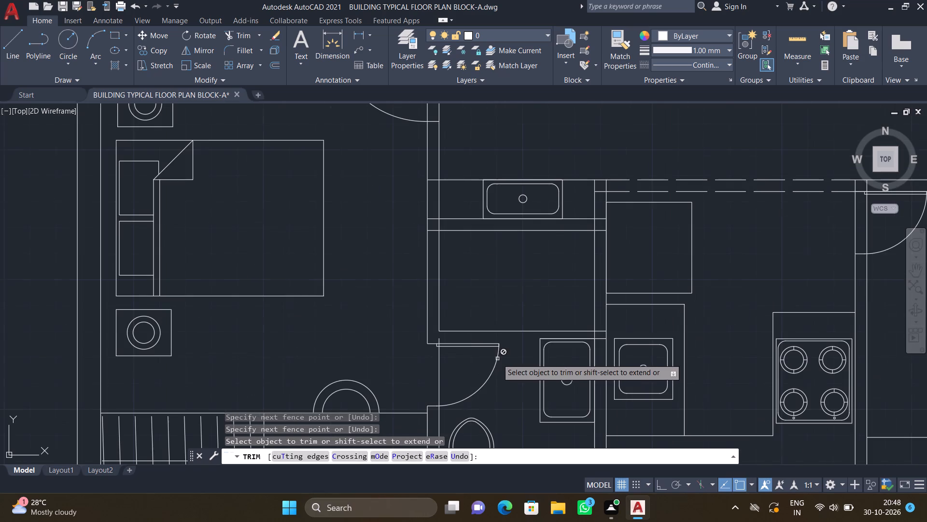
key("Return")
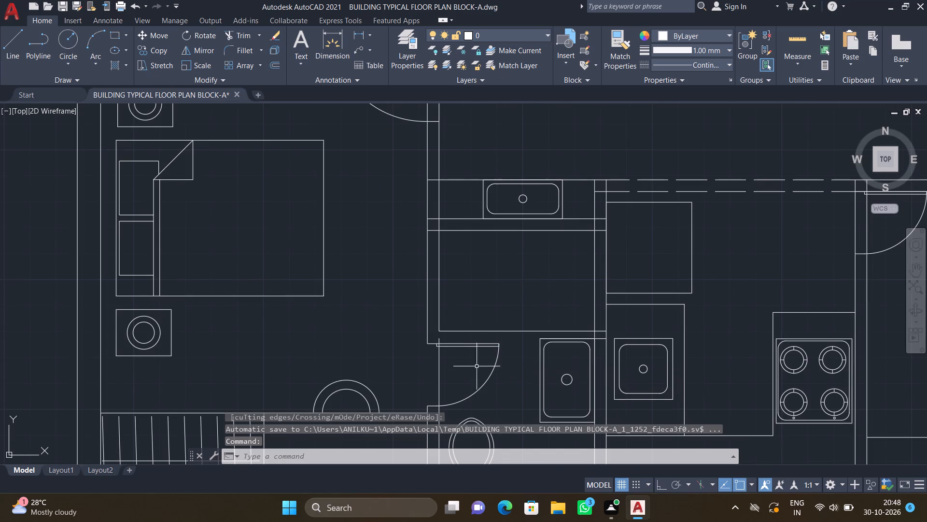
Draw a horizontal line about 3'-2.8" long from the bedroom-toilet wall to the toilet basin counter's corner, completing the partition's south face.
scroll(461, 365, "up", 1)
key("l")
key("Return")
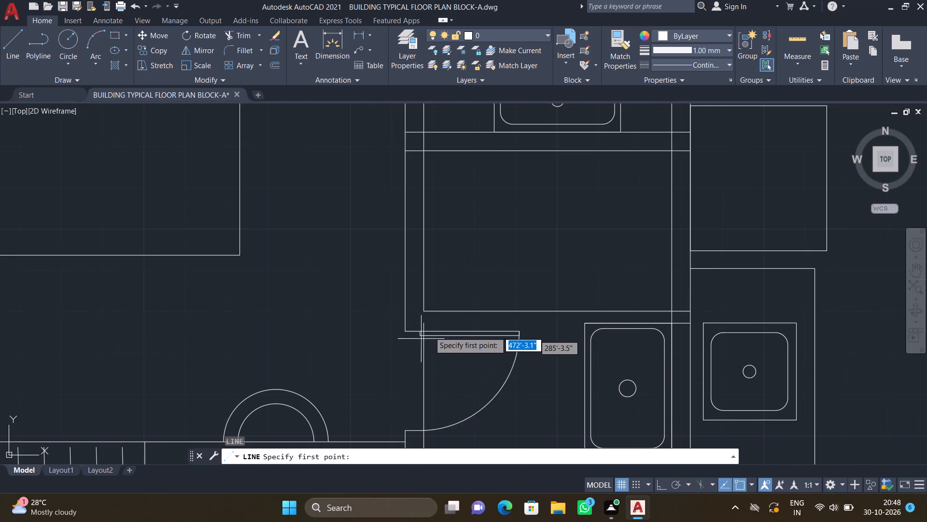
scroll(429, 325, "up", 1)
left_click(420, 323)
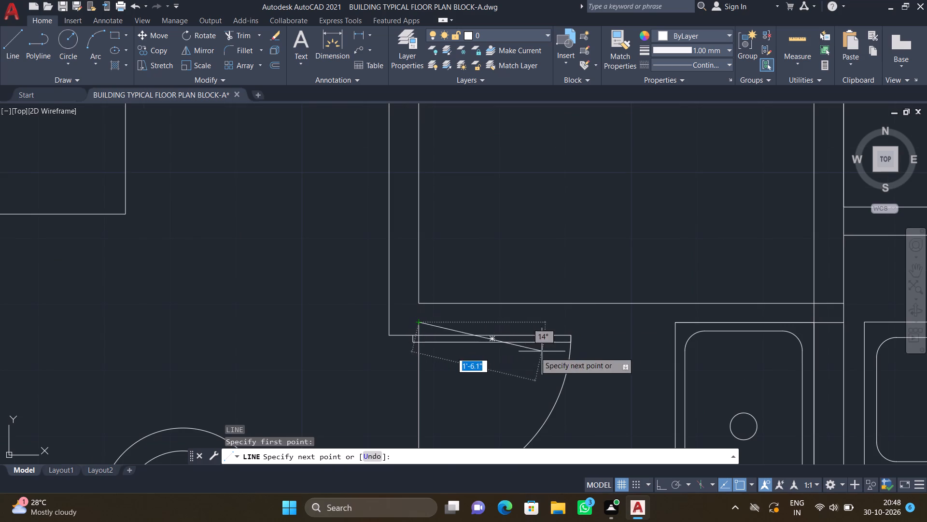
scroll(649, 335, "up", 1)
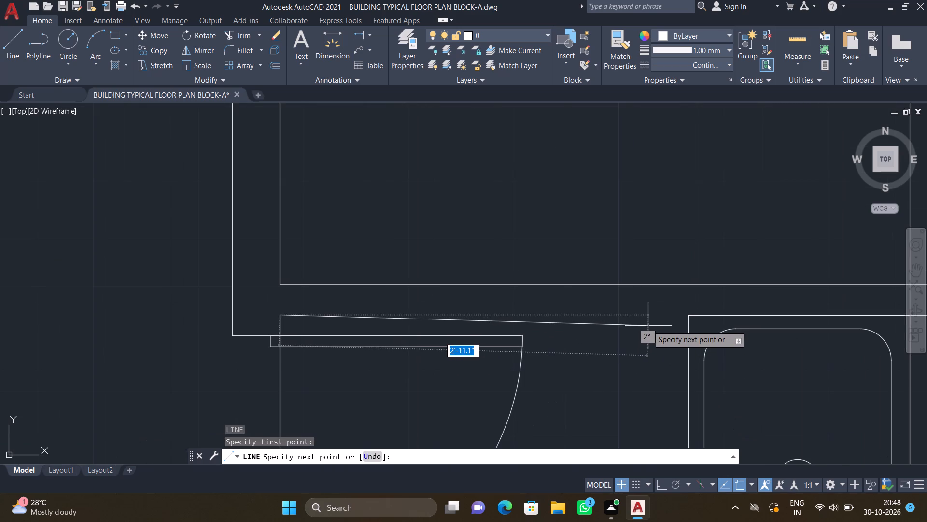
key("F8")
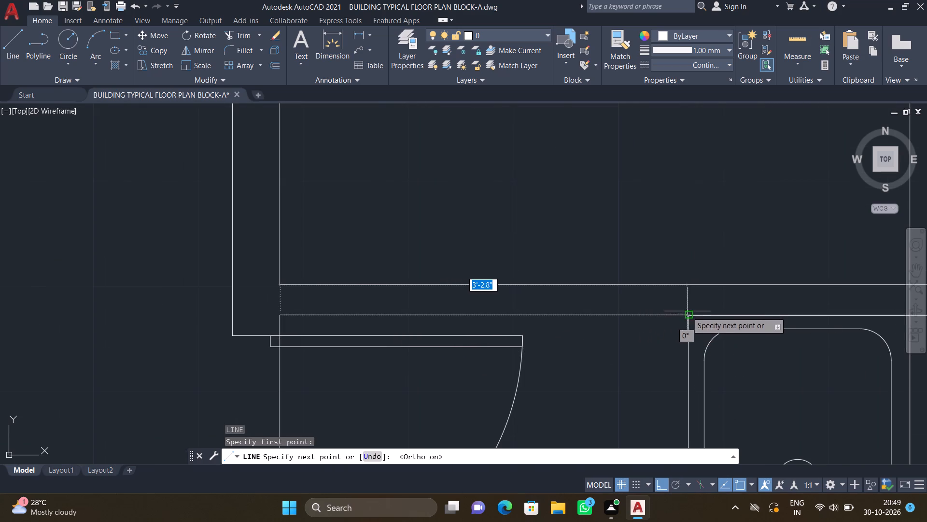
left_click(689, 319)
key("Return")
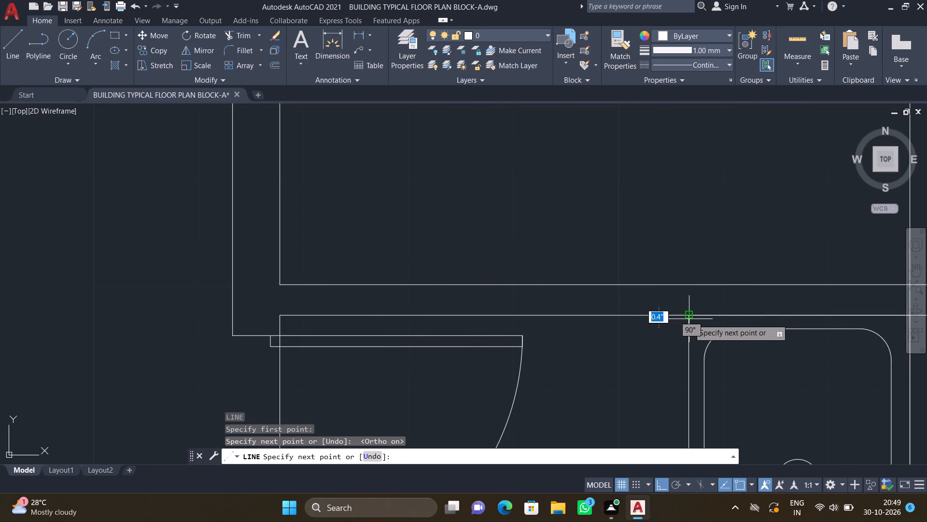
Trim the overlapping lines where the partition north of the toilet basin meets the toilet-kitchen wall.
scroll(646, 326, "down", 6)
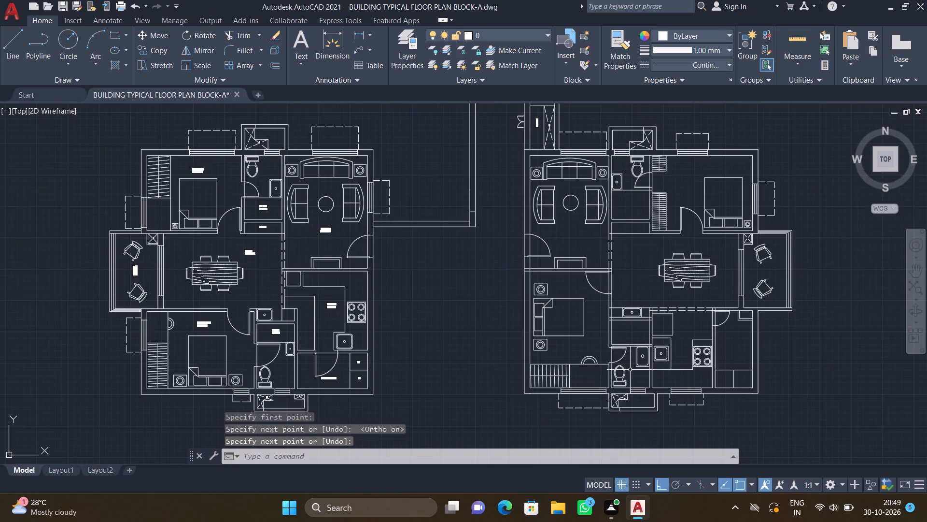
scroll(631, 367, "up", 2)
type("TR")
key("Return")
scroll(618, 339, "up", 1)
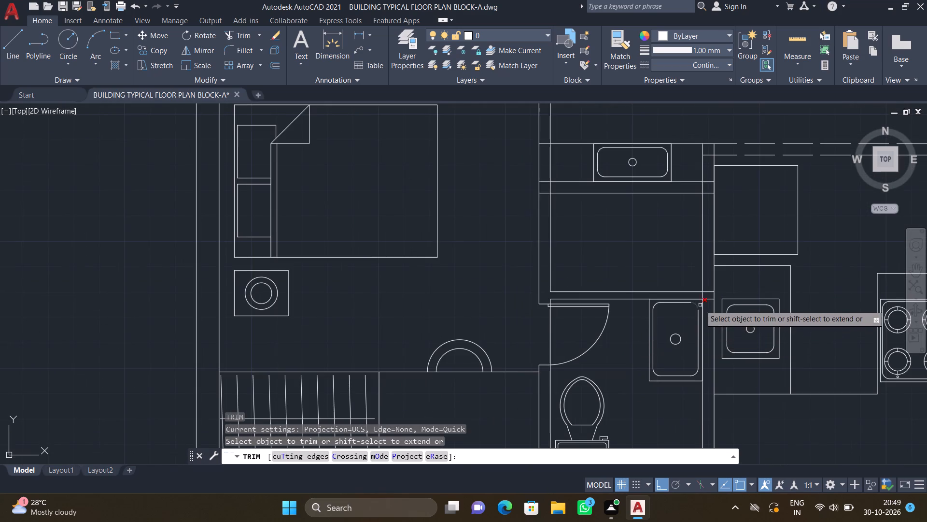
scroll(700, 305, "up", 4)
left_click_drag(666, 253, 666, 263)
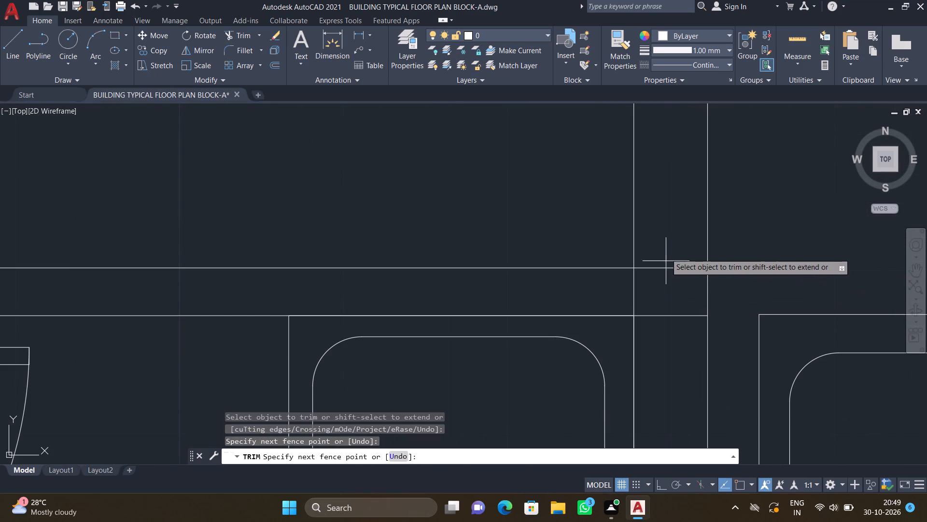
left_click_drag(666, 263, 672, 334)
left_click_drag(647, 290, 626, 288)
Trim the overlapping lines at both ends of the wall south of the dining washbasin, at the bedroom and kitchen walls.
scroll(630, 288, "down", 2)
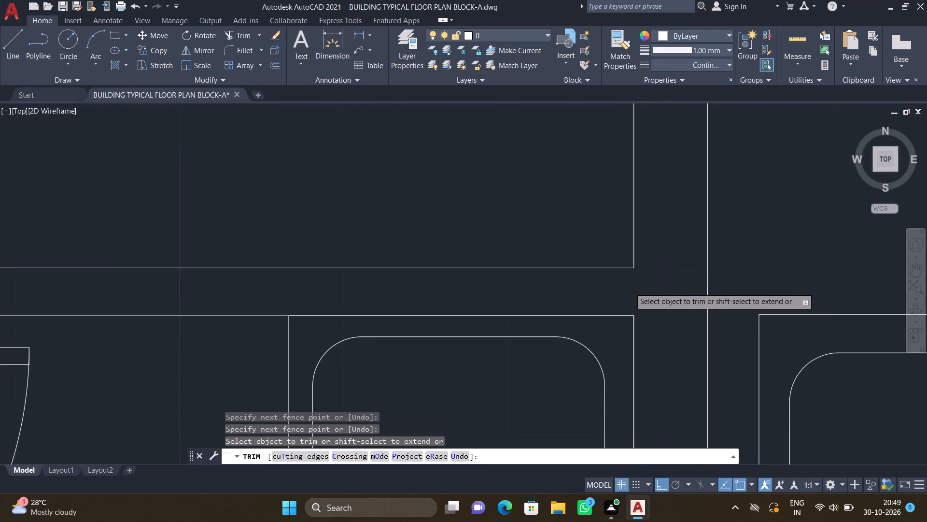
scroll(631, 288, "down", 2)
scroll(469, 184, "up", 4)
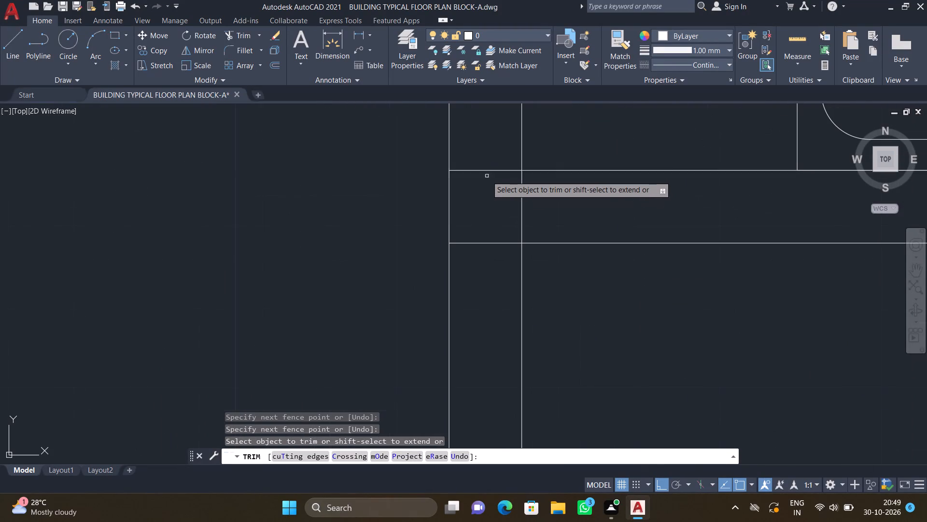
left_click_drag(484, 157, 473, 282)
left_click_drag(498, 203, 552, 210)
scroll(555, 206, "down", 4)
scroll(709, 211, "up", 2)
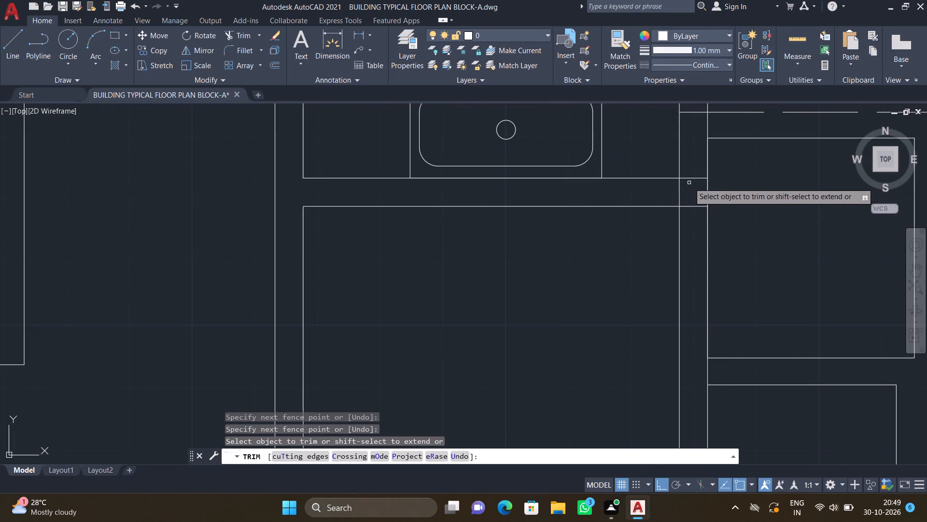
scroll(690, 179, "up", 2)
left_click_drag(683, 163, 676, 265)
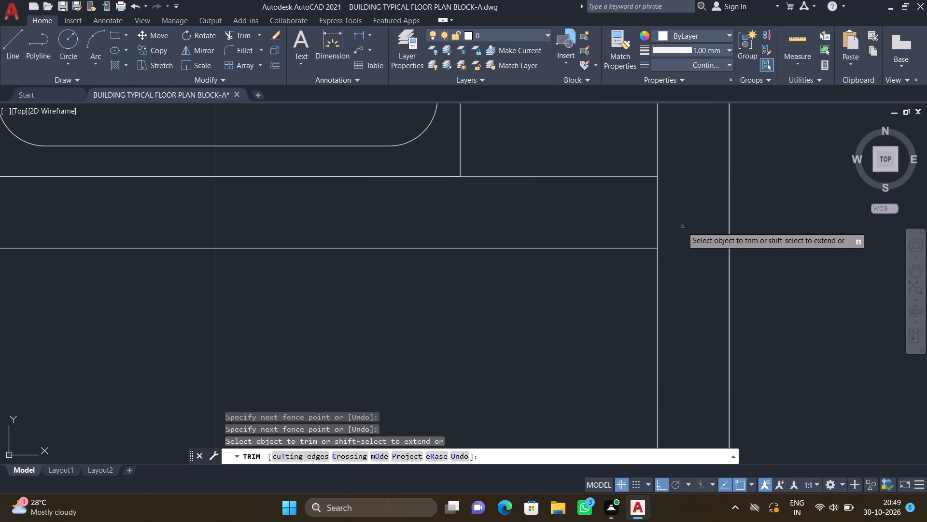
left_click_drag(683, 225, 644, 221)
Trim the protruding kitchen west wall line between the dashed lines at the wall's north end, beside the dining washbasin.
scroll(660, 212, "down", 3)
scroll(676, 150, "up", 1)
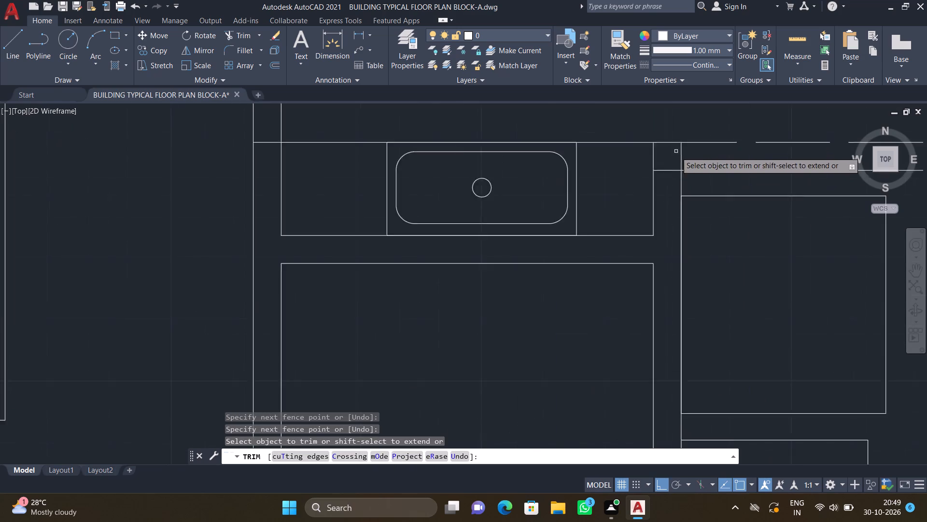
scroll(676, 152, "up", 1)
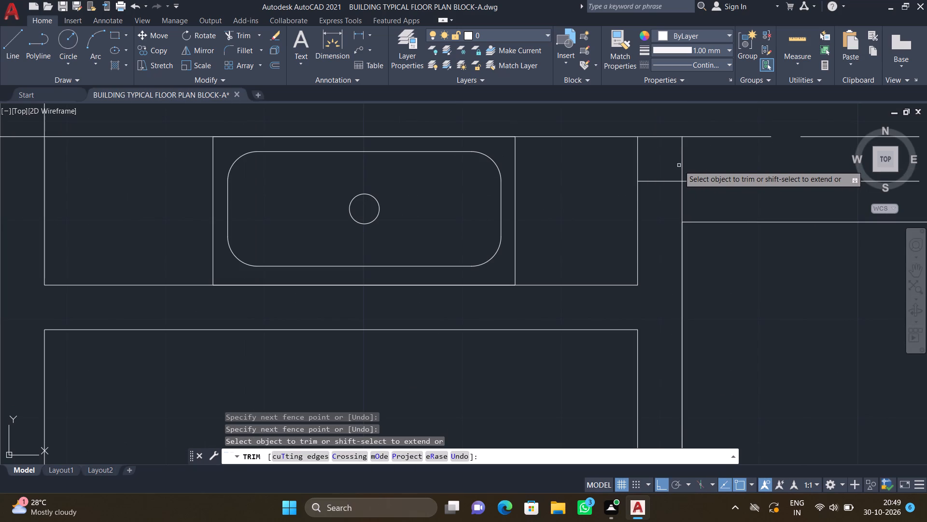
left_click_drag(679, 165, 695, 163)
Trim the wall line across the kitchen-utility door opening and the line crossing the north wall above that door.
scroll(689, 164, "down", 3)
scroll(694, 222, "down", 2)
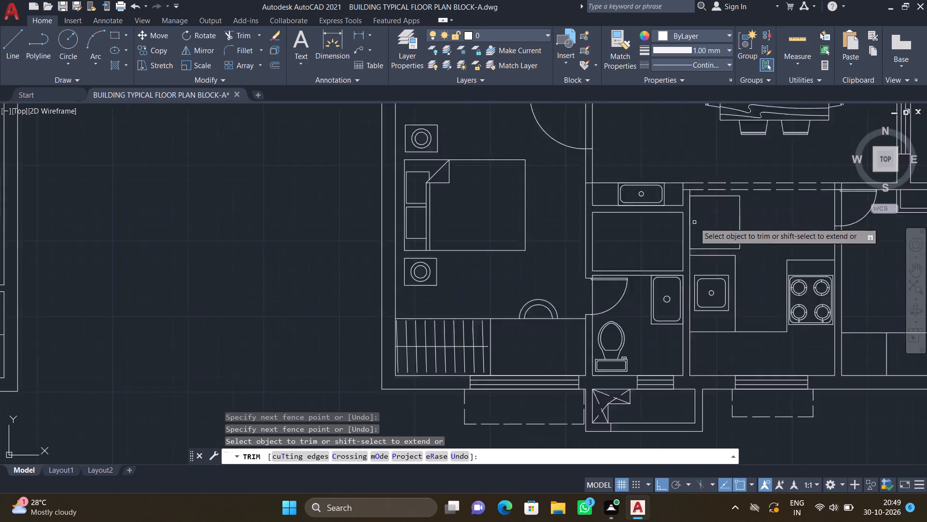
scroll(694, 222, "down", 1)
scroll(763, 215, "up", 3)
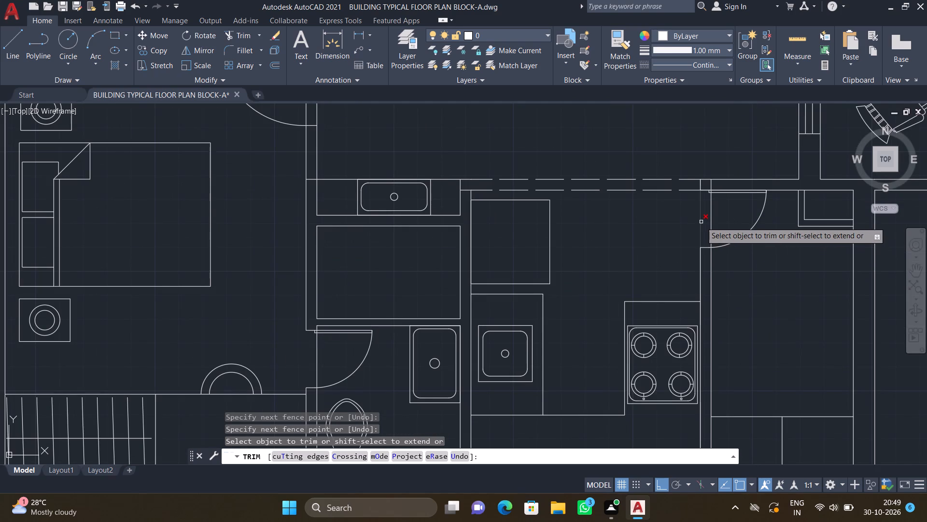
left_click(701, 222)
scroll(715, 184, "up", 2)
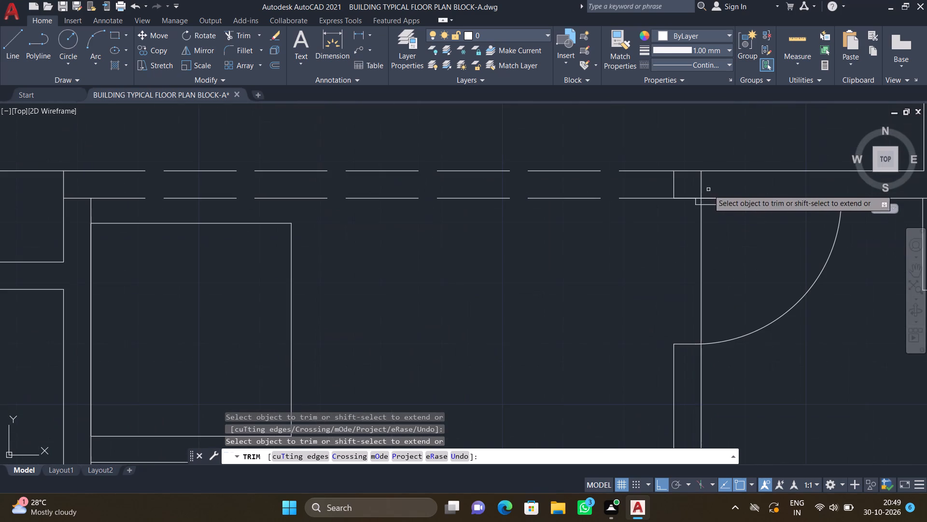
left_click(703, 188)
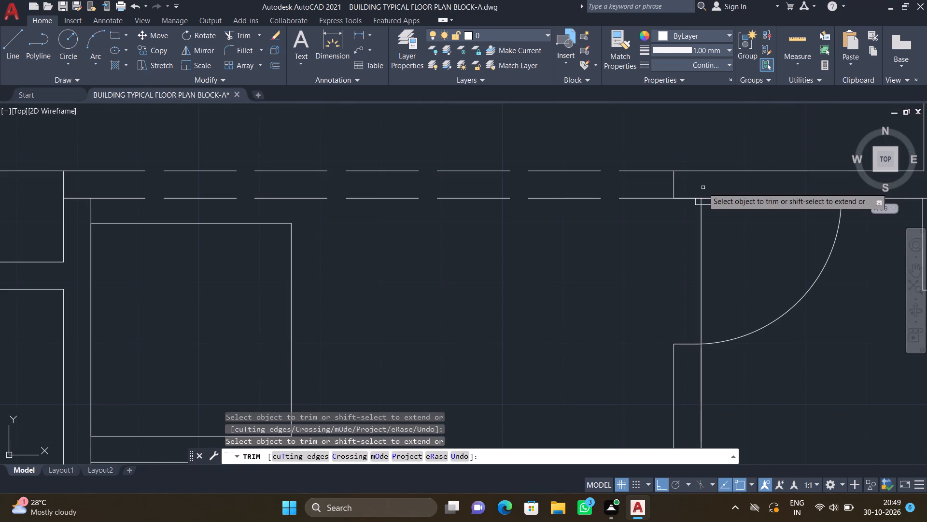
Trim the wall line across the south bedroom's door opening and the overlapping lines at the adjoining drawing-room wall's east end.
scroll(708, 198, "down", 4)
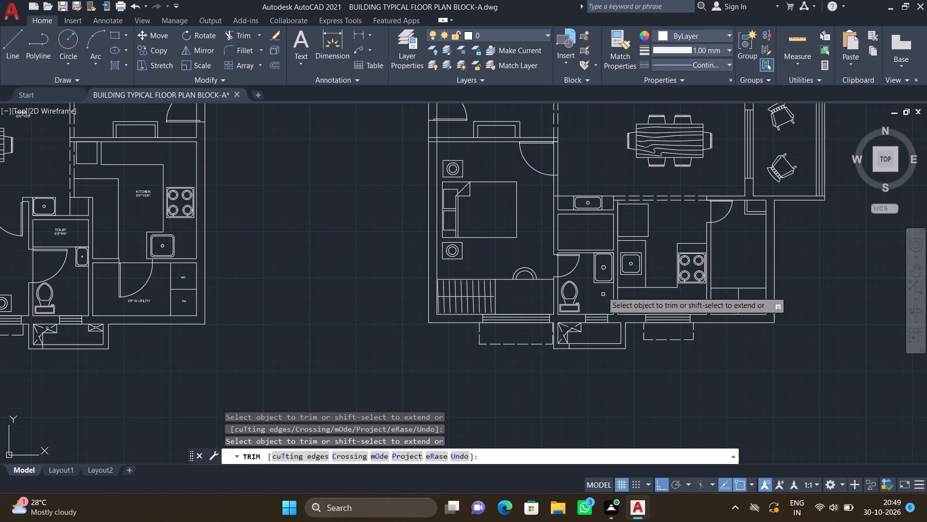
scroll(544, 149, "up", 2)
left_click_drag(556, 158, 609, 157)
scroll(577, 199, "down", 2)
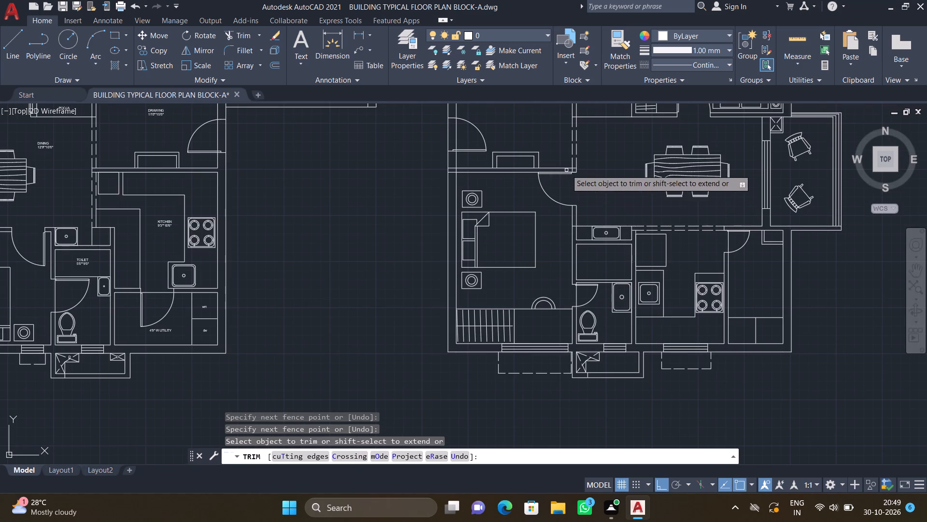
scroll(575, 165, "up", 4)
left_click_drag(563, 151, 559, 165)
left_click(554, 172)
Trim the overlapping lines where the wall between the drawing room and south bedroom meets the west exterior wall.
scroll(612, 183, "down", 4)
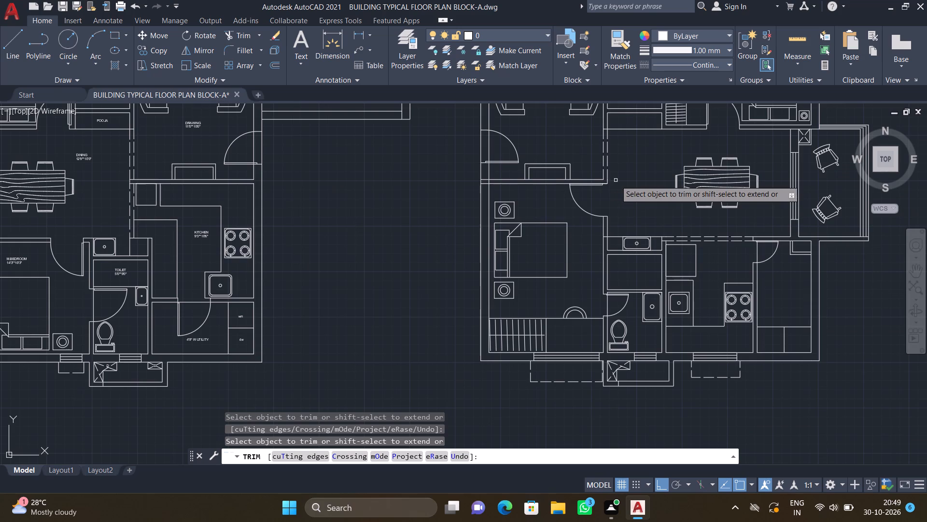
scroll(502, 175, "up", 3)
scroll(421, 193, "up", 1)
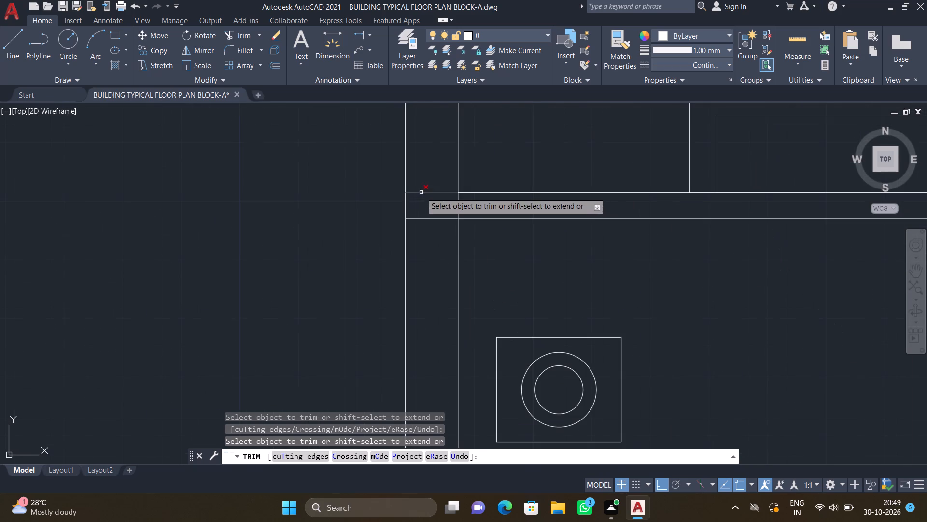
scroll(424, 192, "up", 2)
left_click_drag(425, 172, 377, 238)
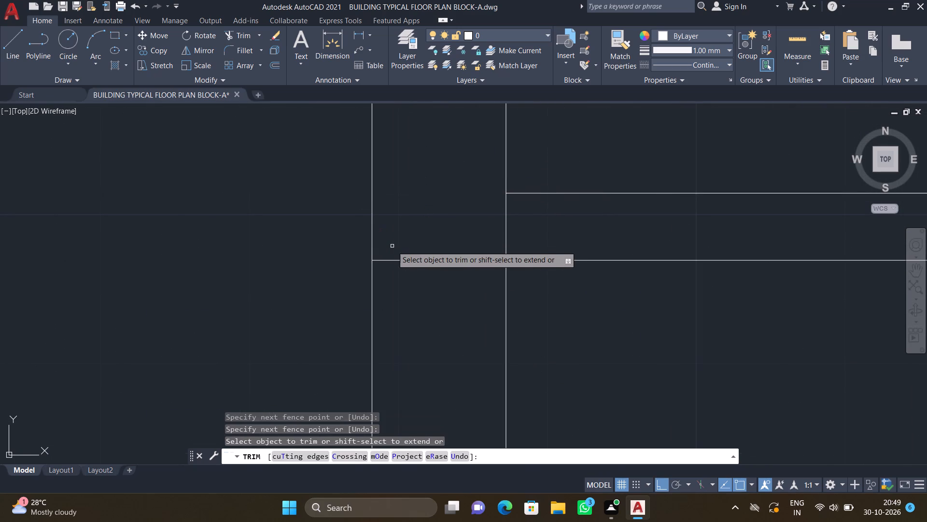
left_click_drag(396, 246, 398, 293)
left_click_drag(479, 225, 560, 234)
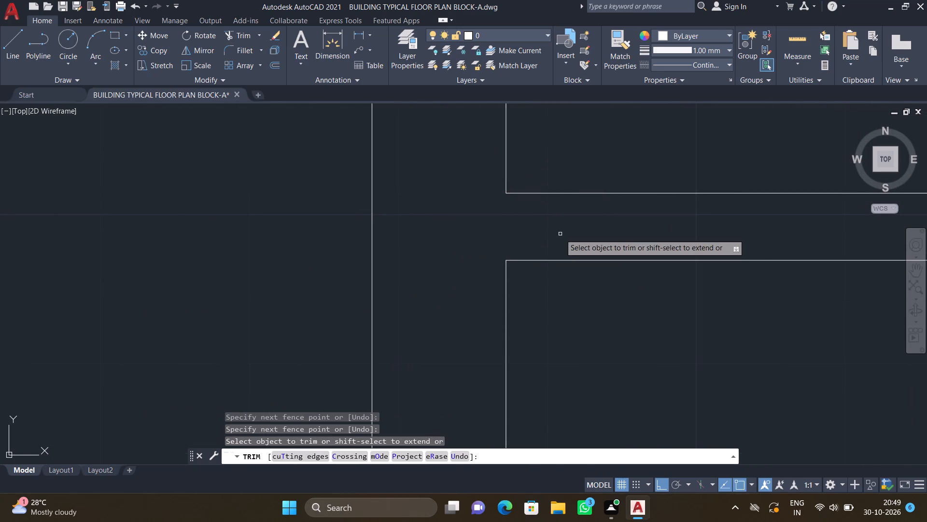
Trim the outer wall line across the north toilet's door opening, between the two wardrobes.
scroll(560, 235, "down", 4)
scroll(605, 255, "down", 2)
scroll(661, 274, "down", 2)
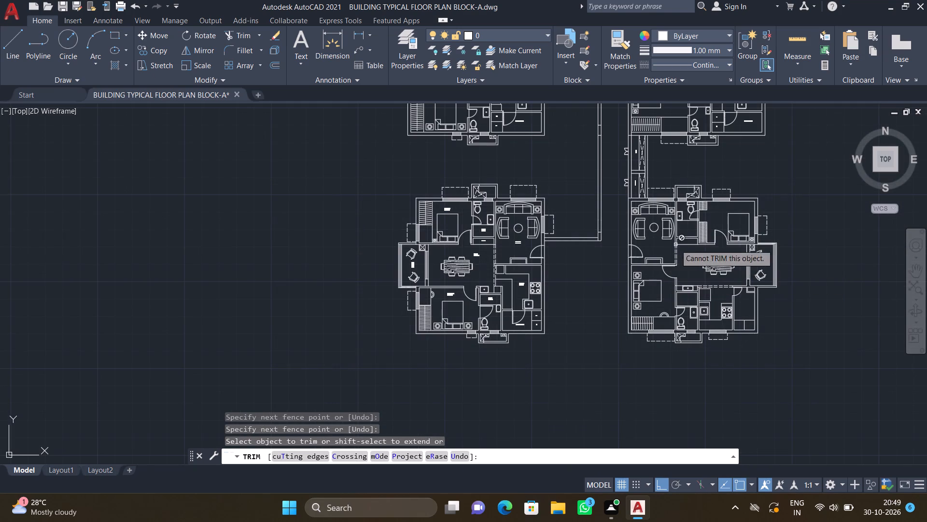
scroll(705, 241, "up", 2)
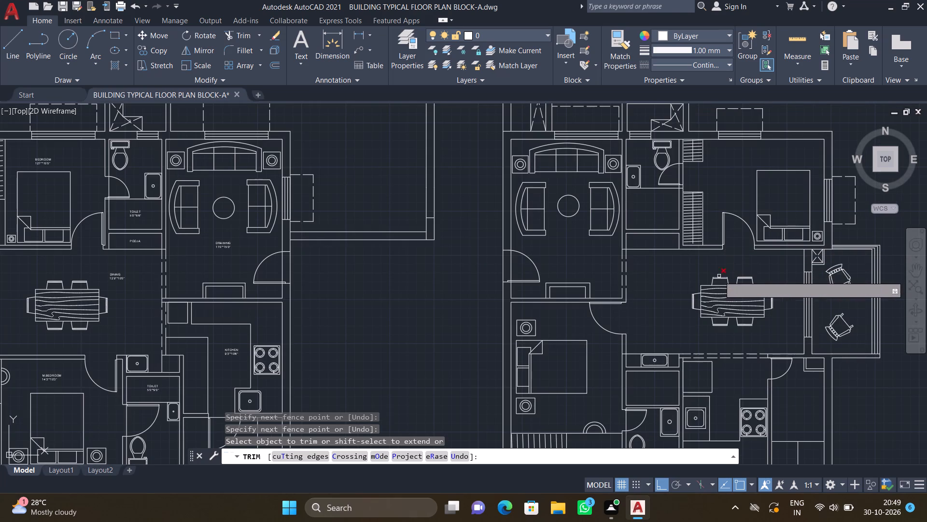
scroll(690, 172, "up", 2)
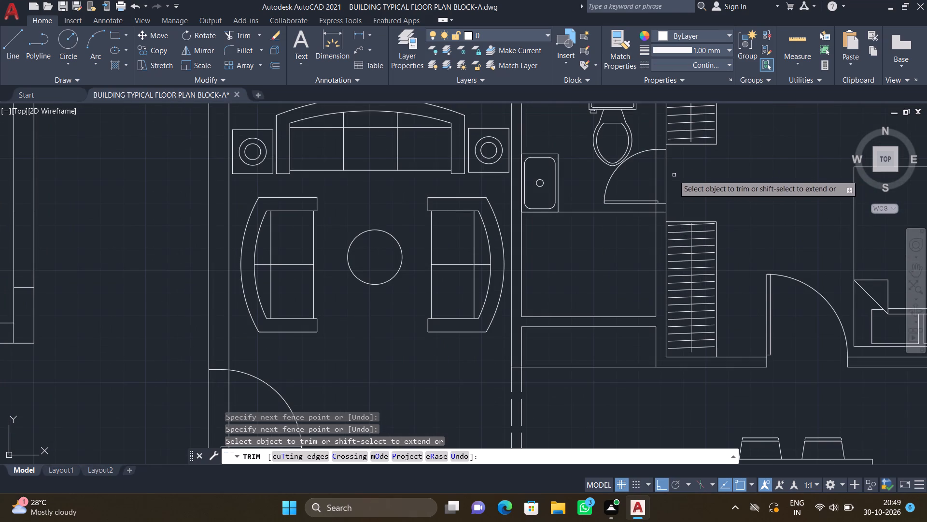
left_click(667, 168)
Trim the line crossing the junction of the dining-balcony wall and the north bedroom's south wall.
scroll(733, 180, "down", 2)
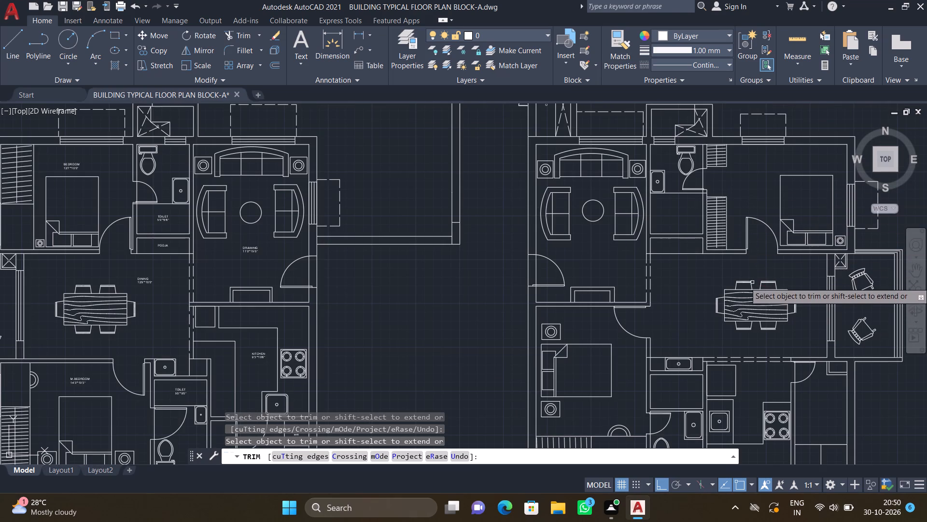
scroll(648, 419, "down", 1)
scroll(778, 365, "down", 2)
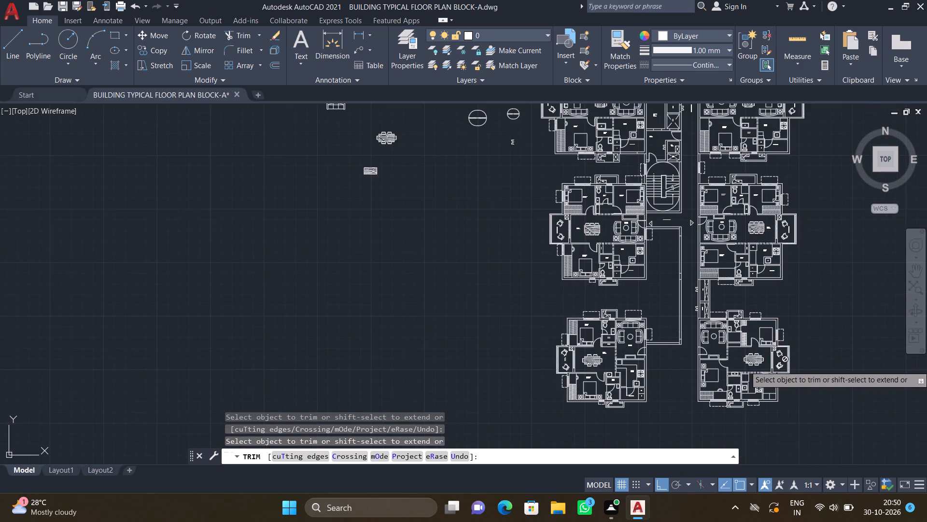
scroll(780, 360, "up", 3)
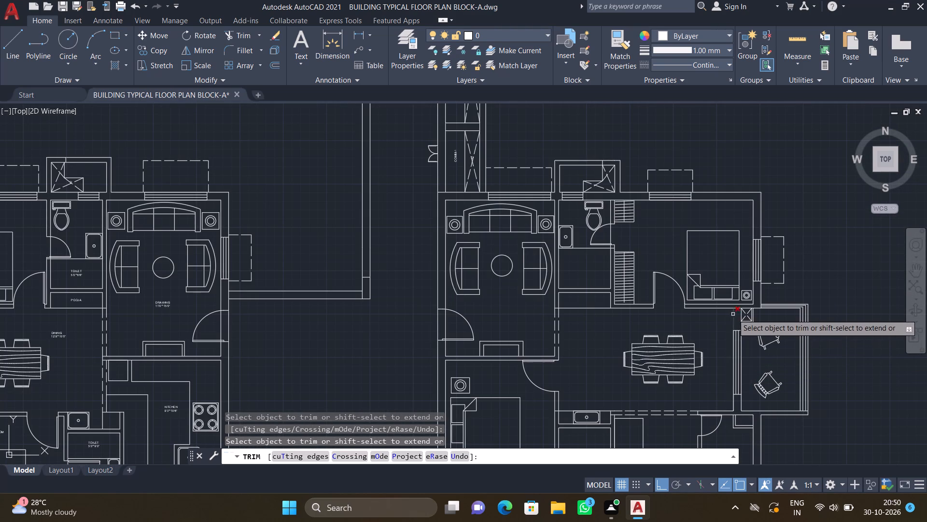
scroll(741, 312, "up", 3)
left_click(717, 300)
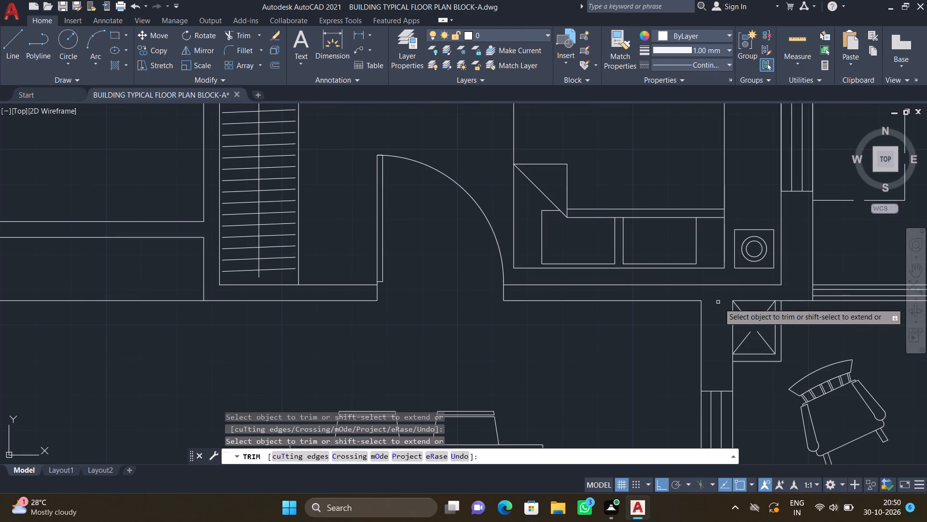
Trim the horizontal line overlapping the north toilet's east wall, just south of the toilet door.
scroll(788, 323, "down", 3)
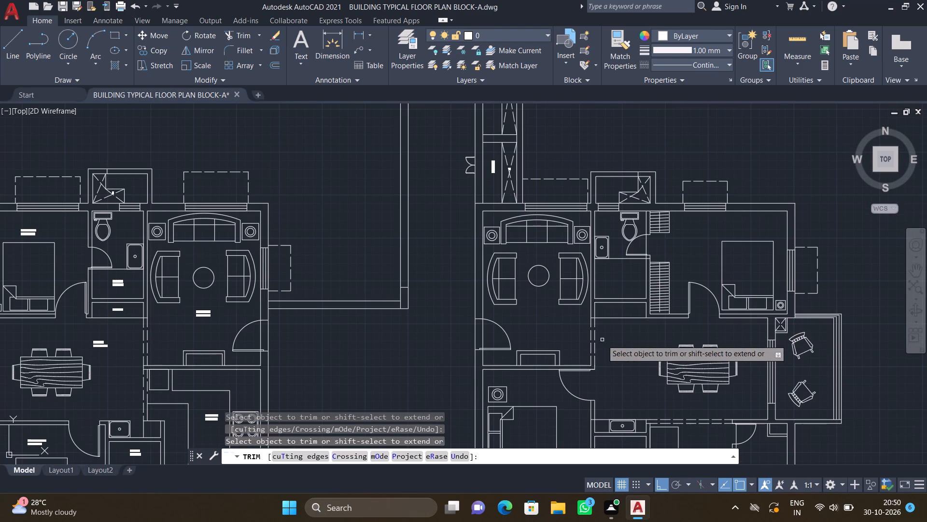
scroll(591, 329, "up", 1)
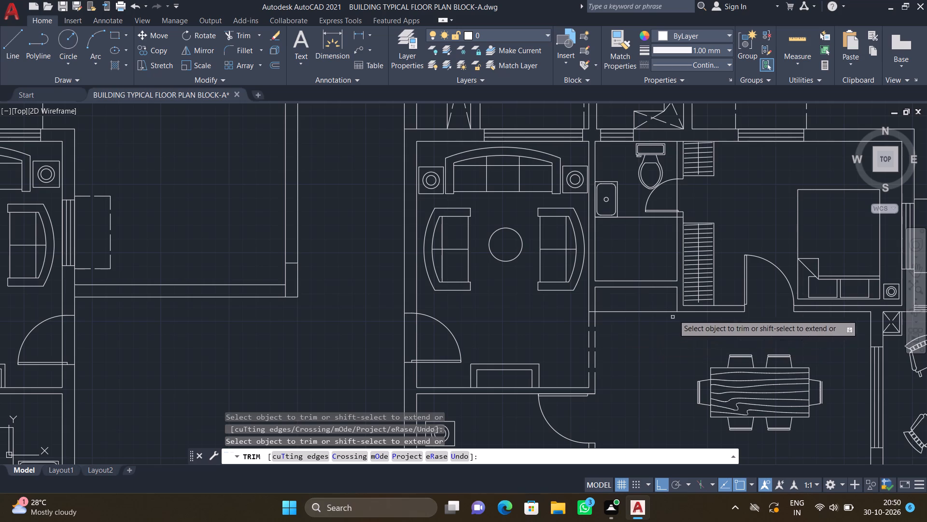
scroll(692, 225, "up", 3)
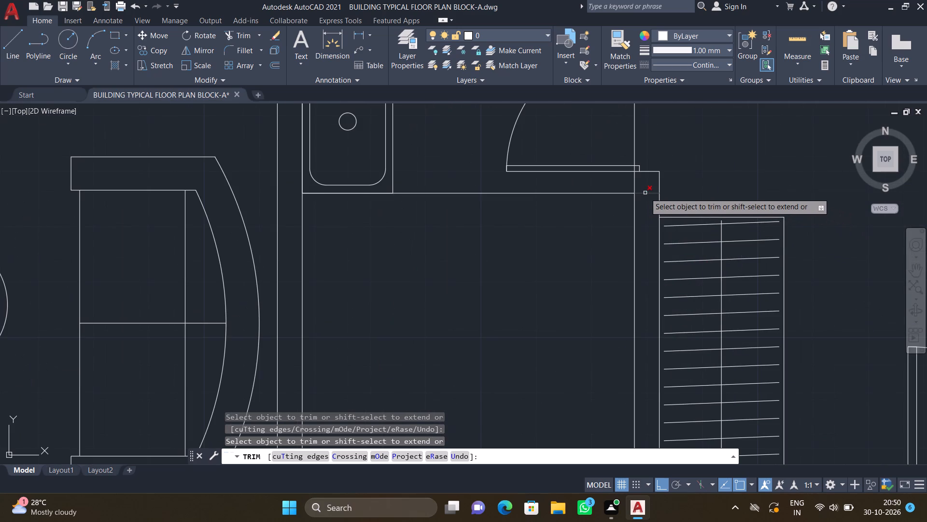
left_click(645, 193)
scroll(646, 212, "down", 4)
scroll(646, 306, "down", 1)
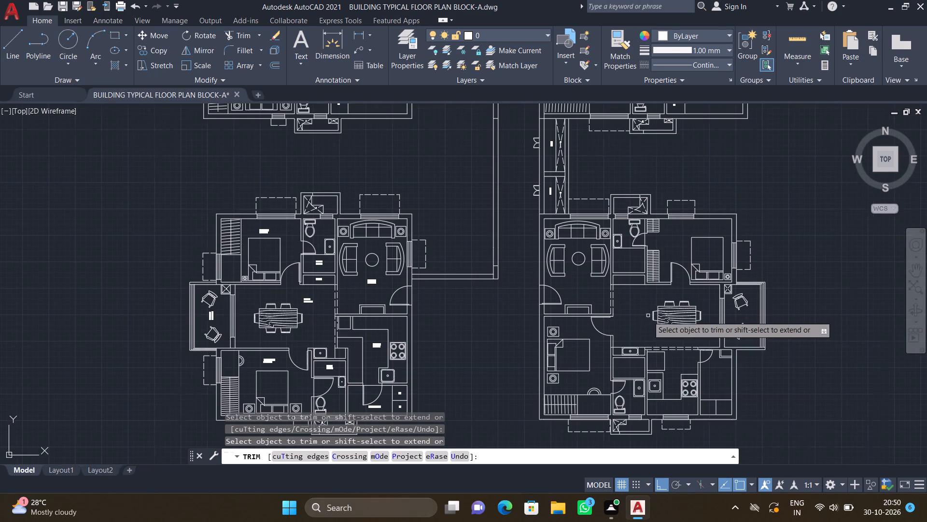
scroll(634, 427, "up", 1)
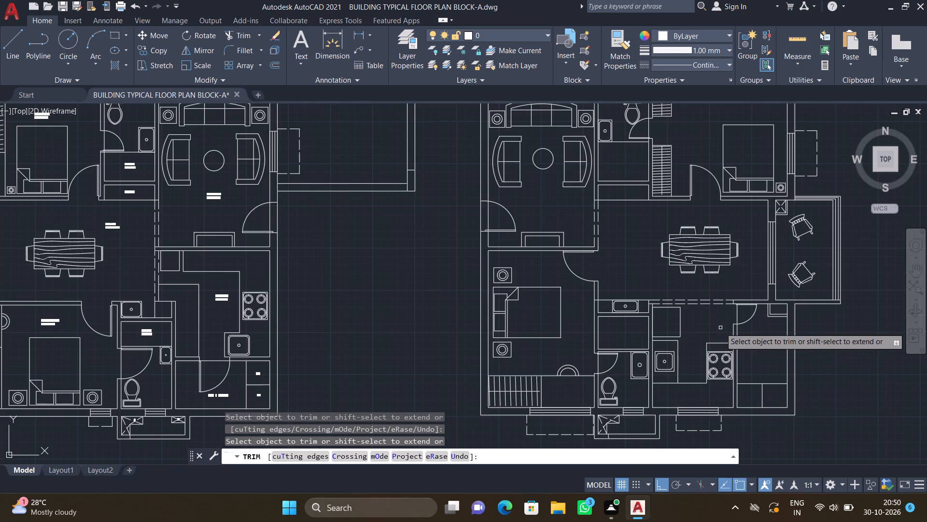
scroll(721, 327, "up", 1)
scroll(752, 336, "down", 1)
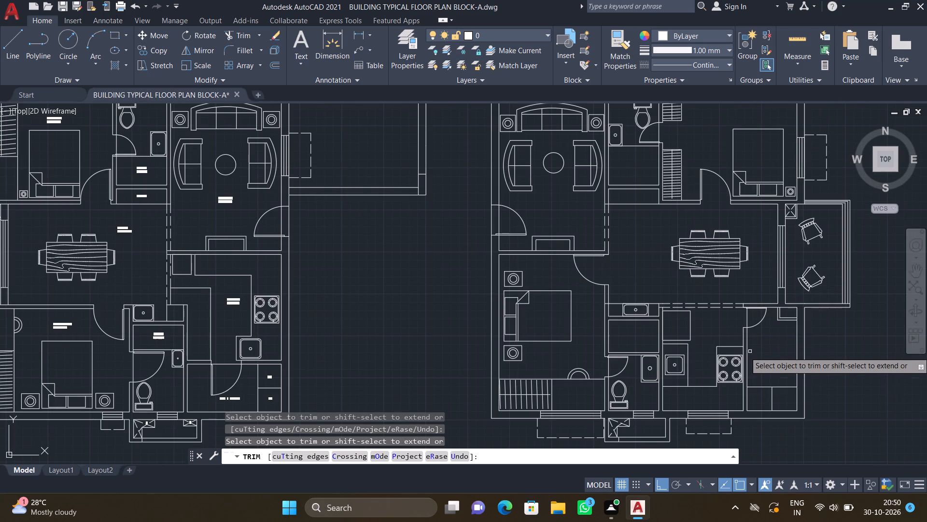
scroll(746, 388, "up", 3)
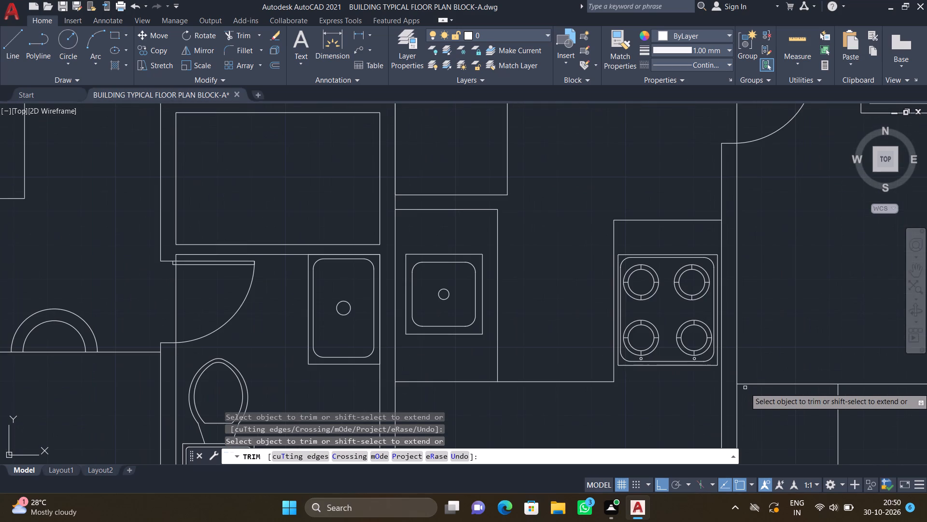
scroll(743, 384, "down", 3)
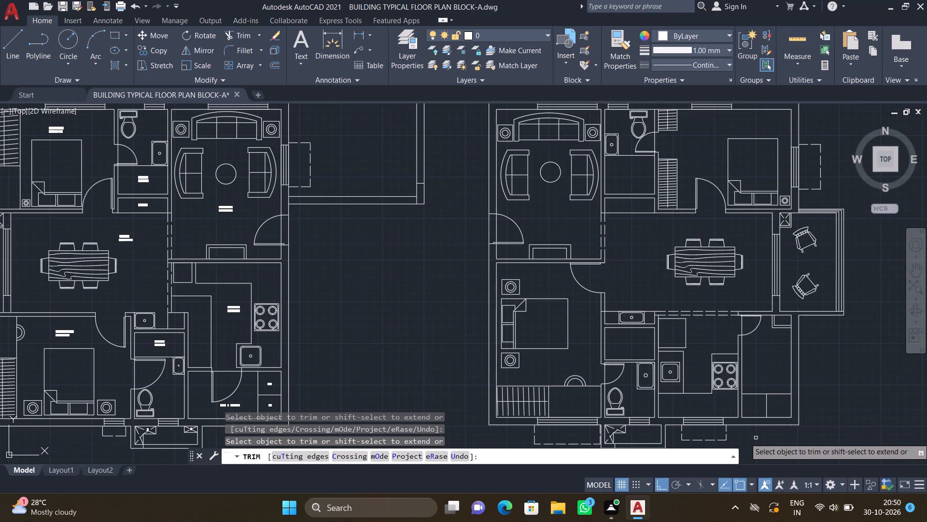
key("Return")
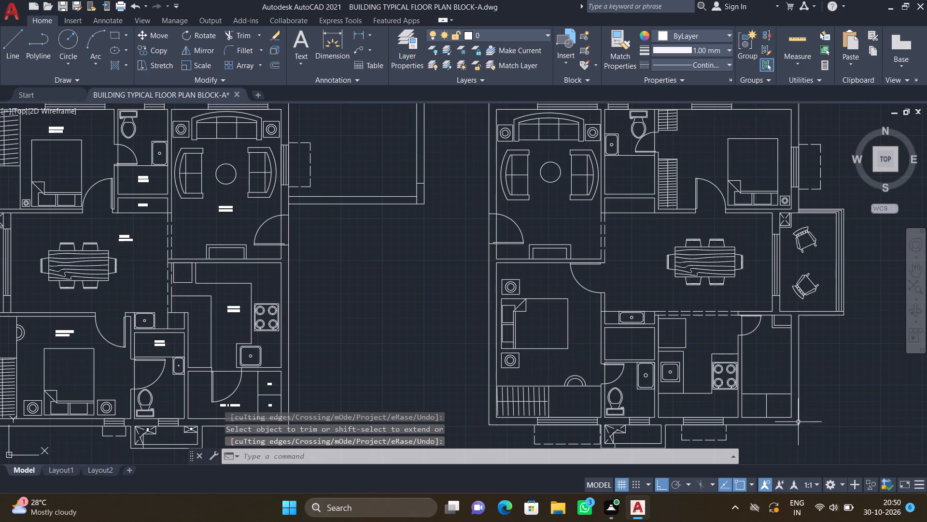
Draw two crossing diagonals, each about 1'-11" long, in ACAD_ISO02W100 linetype across the small duct rectangle in the room east of the kitchen.
scroll(773, 323, "up", 2)
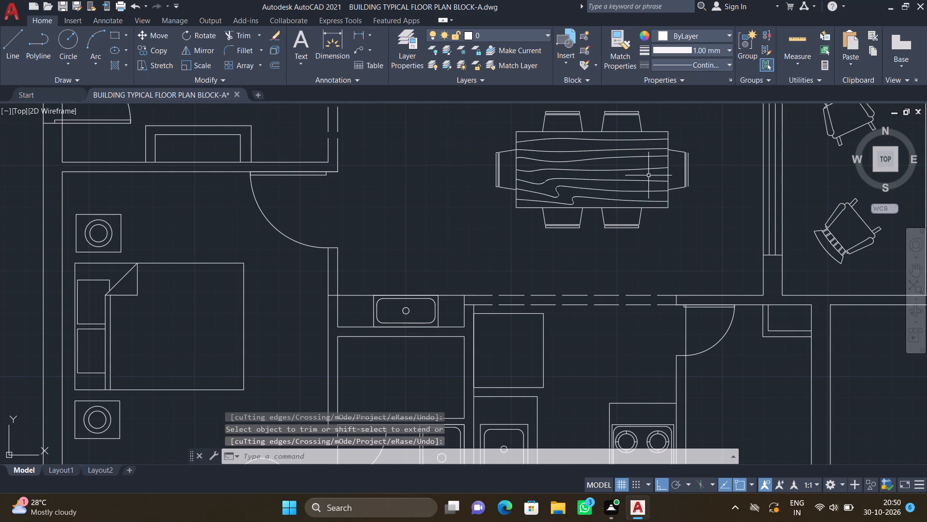
left_click(700, 63)
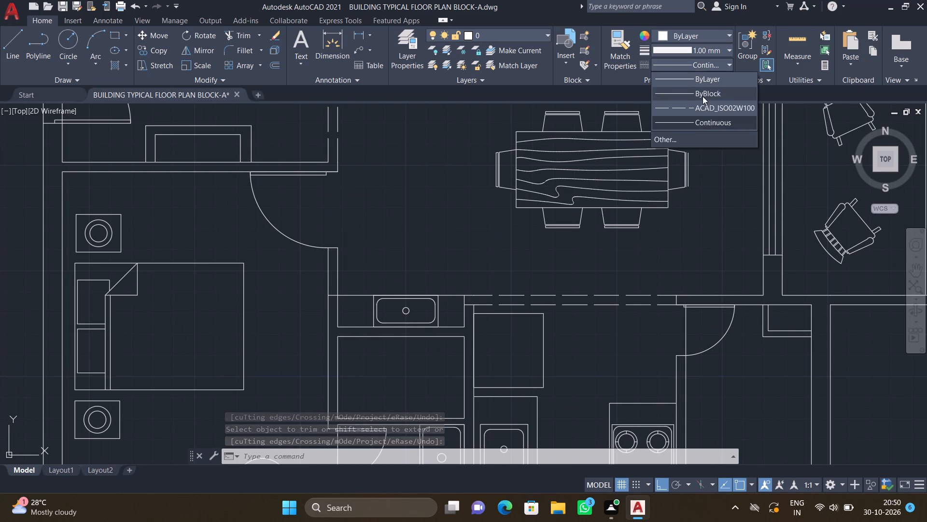
left_click(702, 104)
scroll(730, 170, "down", 2)
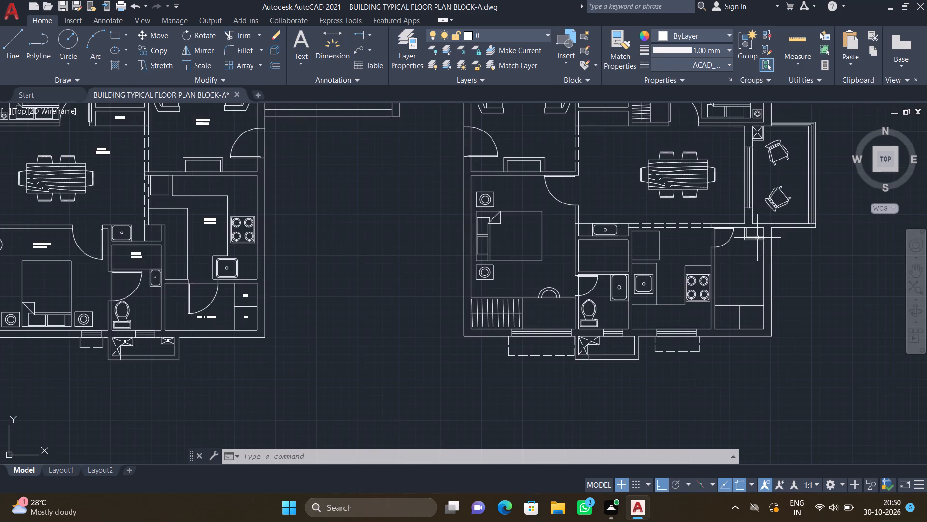
scroll(757, 238, "up", 2)
key("F8")
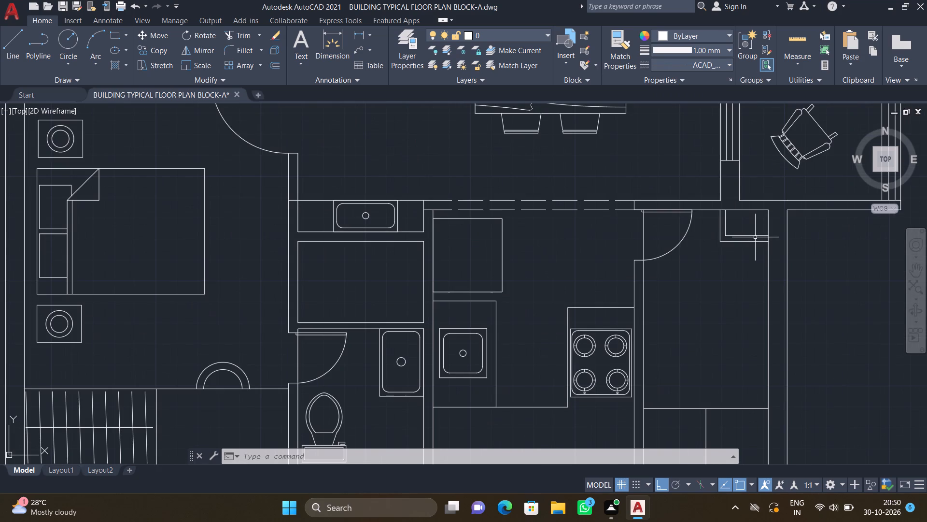
key("l")
key("Return")
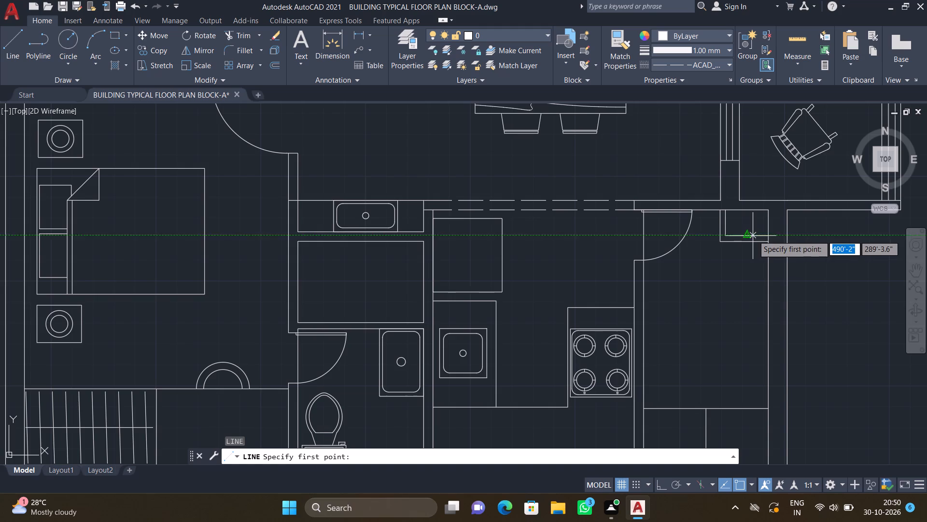
scroll(732, 212, "up", 2)
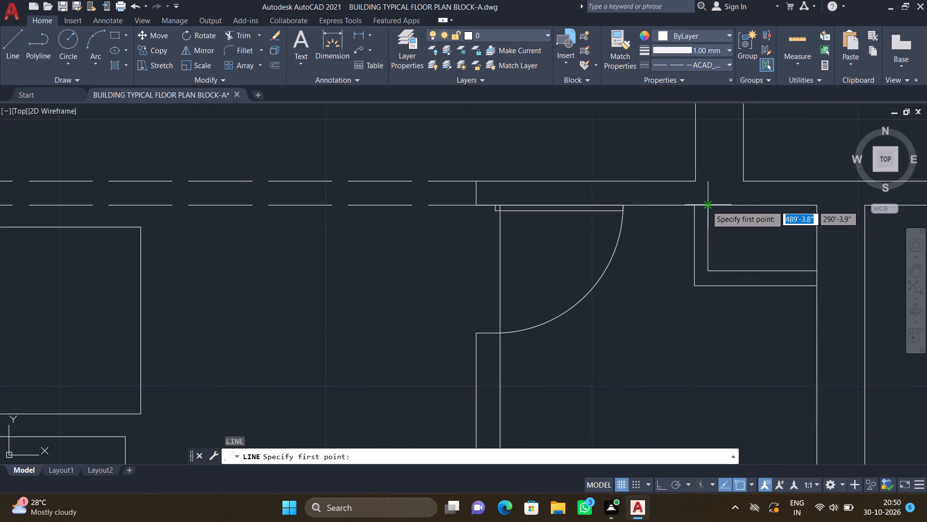
left_click(706, 205)
scroll(805, 250, "up", 1)
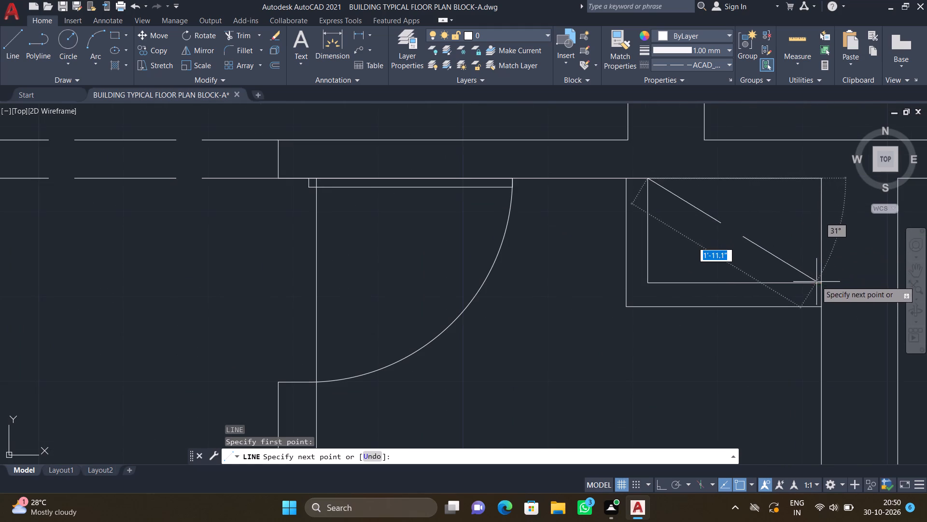
left_click(820, 285)
key("Return")
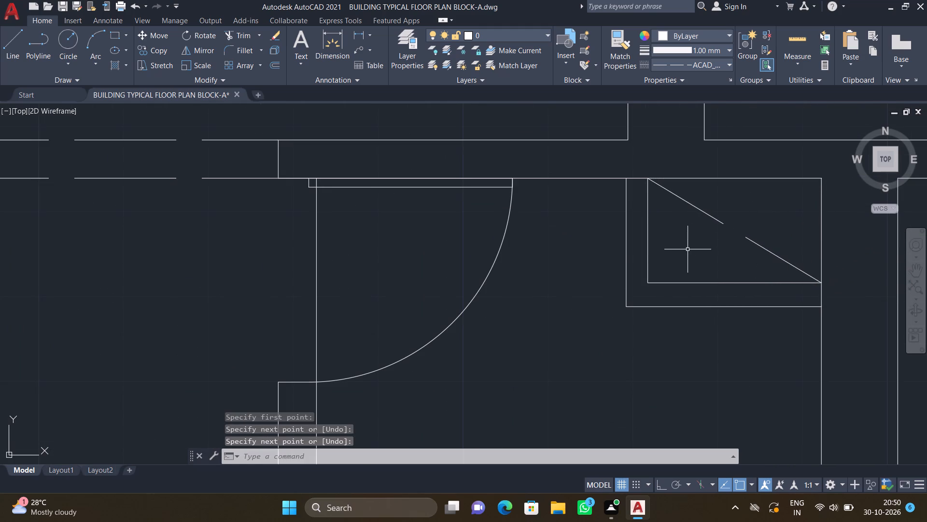
key("space")
left_click(650, 285)
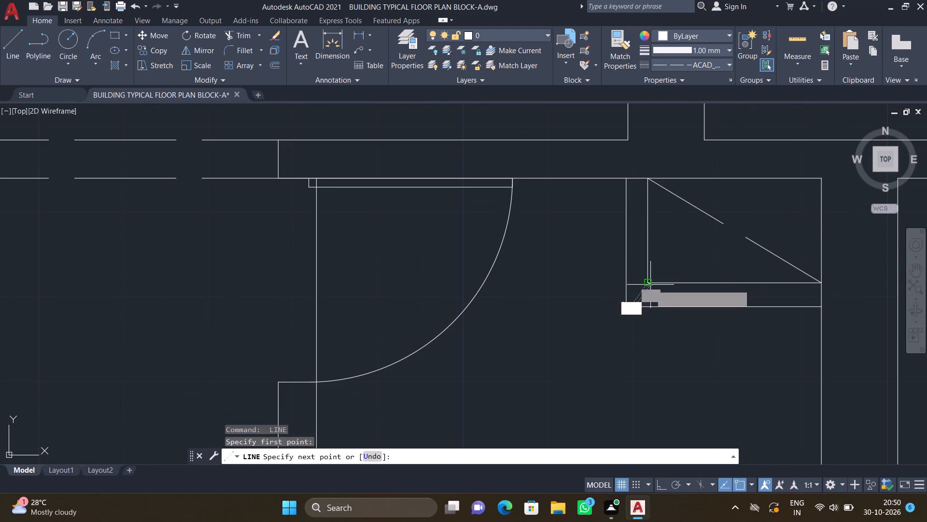
scroll(795, 199, "up", 1)
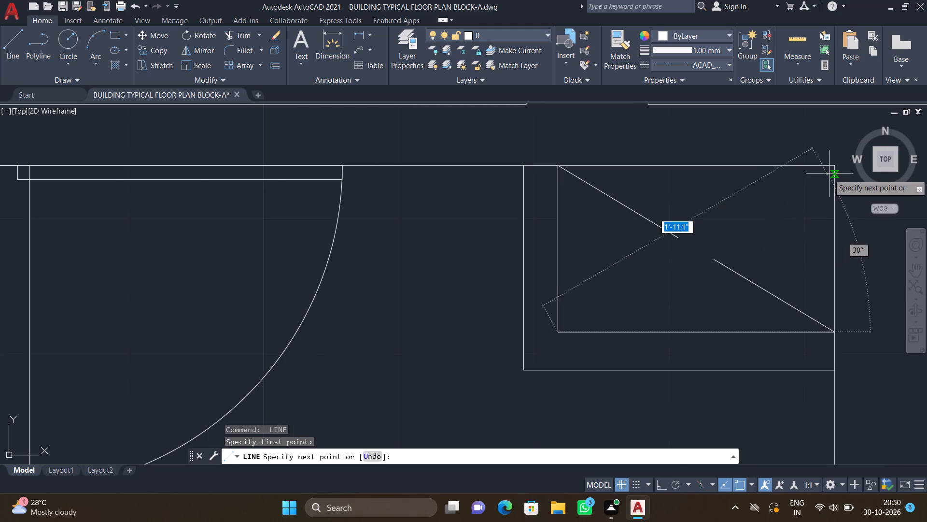
left_click(836, 168)
key("Return")
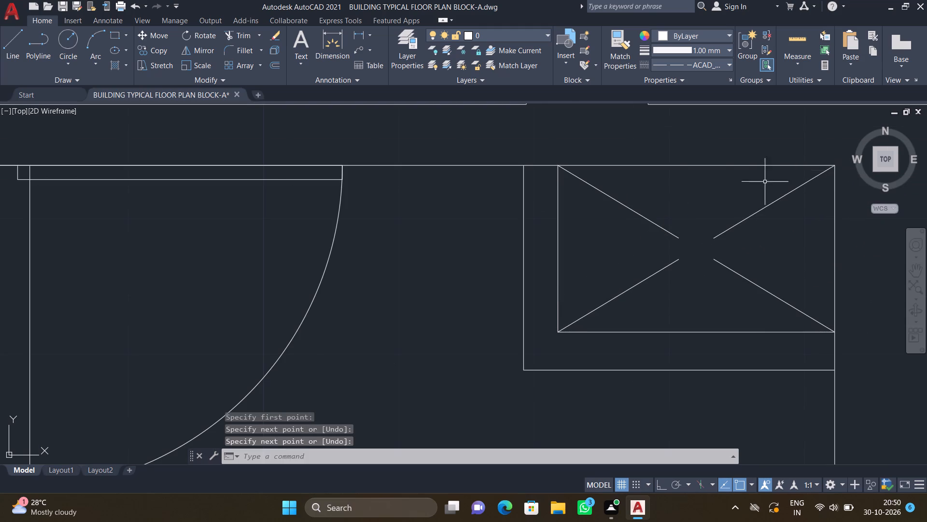
Set the current linetype to Continuous.
scroll(750, 180, "down", 4)
scroll(708, 180, "down", 4)
scroll(712, 130, "up", 2)
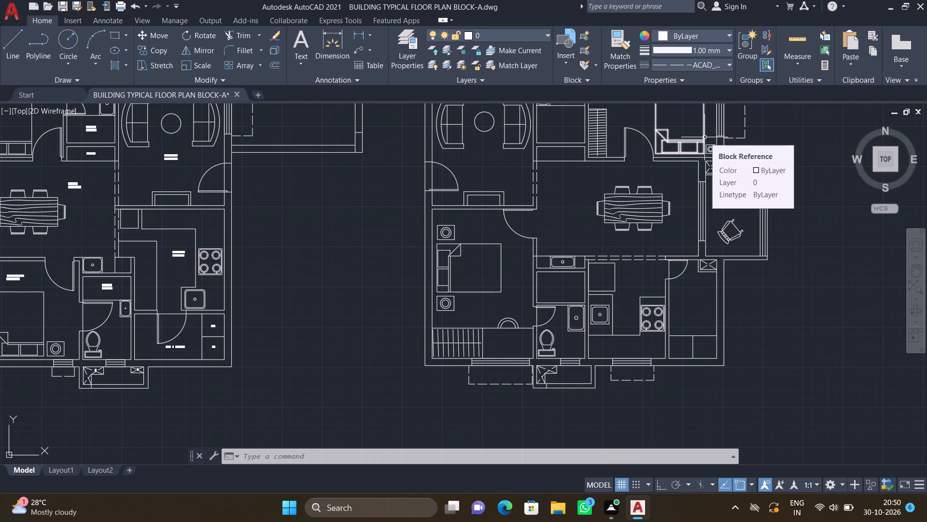
scroll(669, 153, "down", 2)
scroll(628, 172, "down", 1)
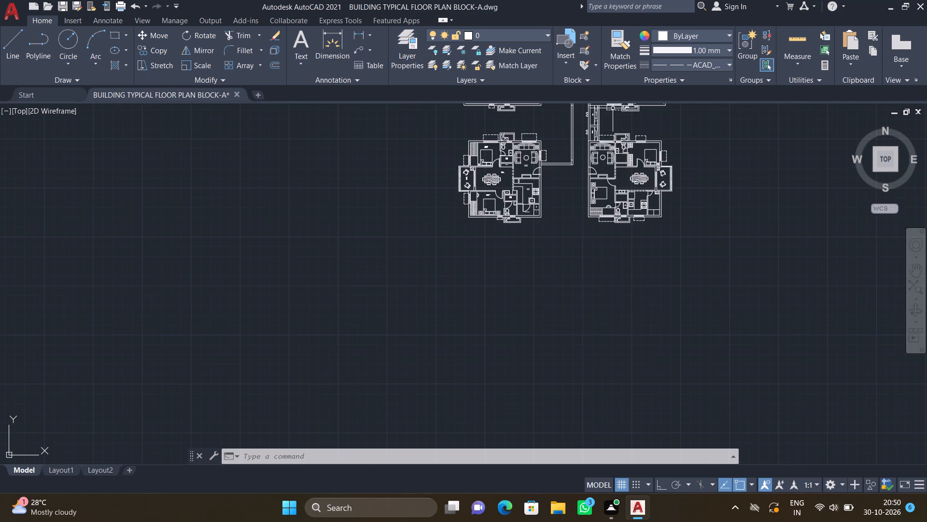
scroll(593, 139, "up", 4)
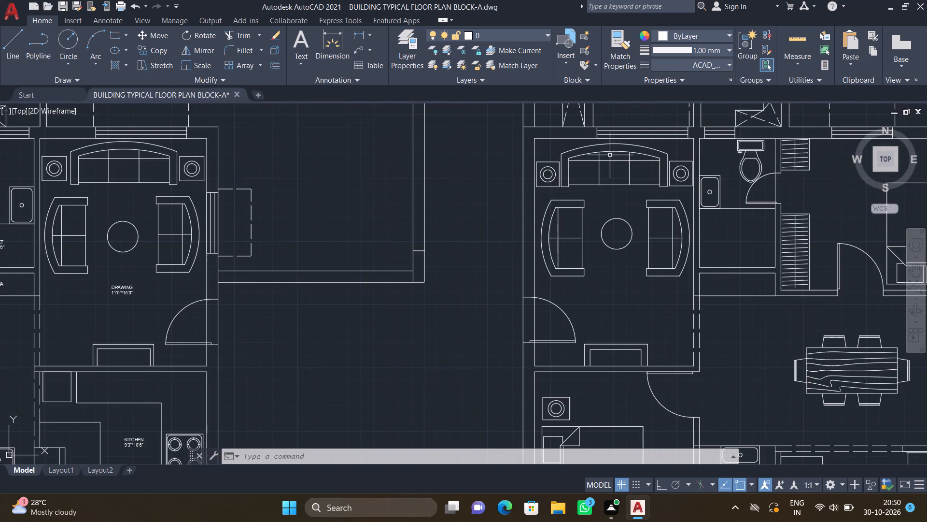
left_click(683, 65)
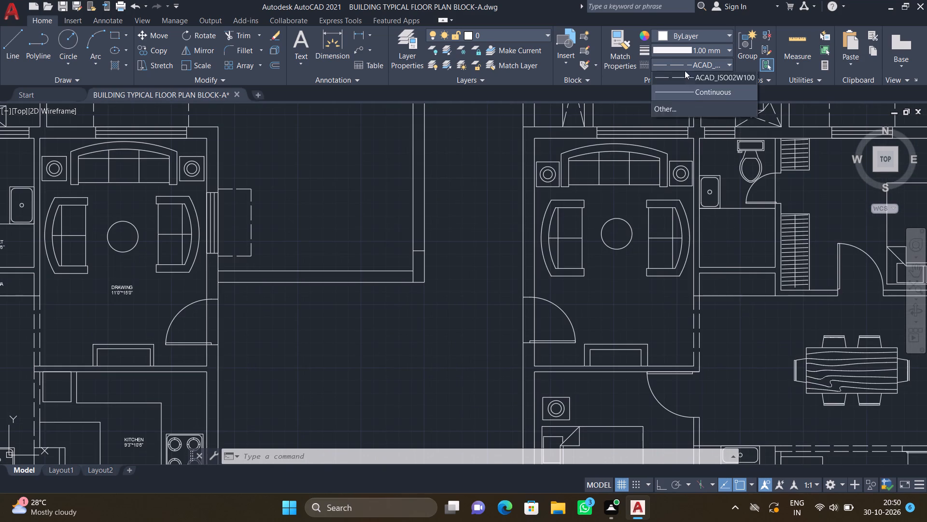
left_click(701, 123)
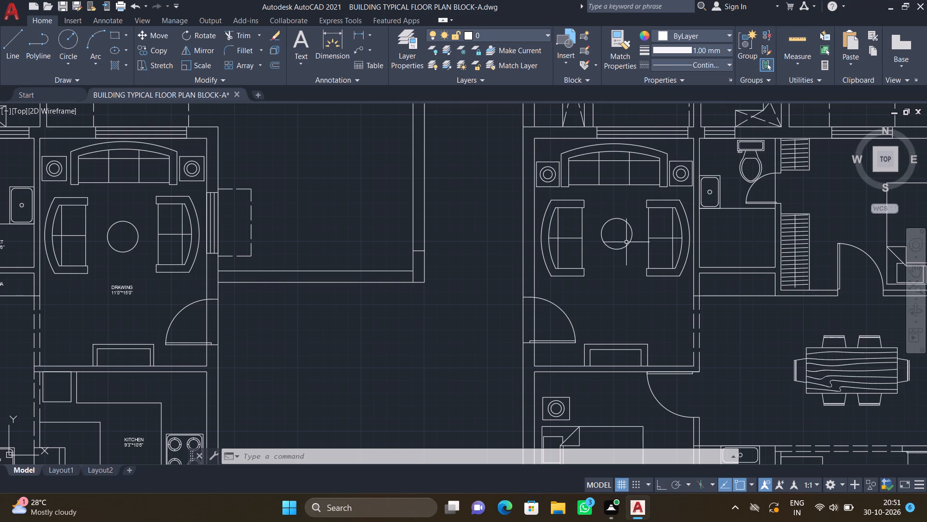
Add a two-line multiline text label reading DRAWING and 10'6"*15'0" in the drawing room, south of the round coffee table.
scroll(623, 317, "up", 1)
key("m")
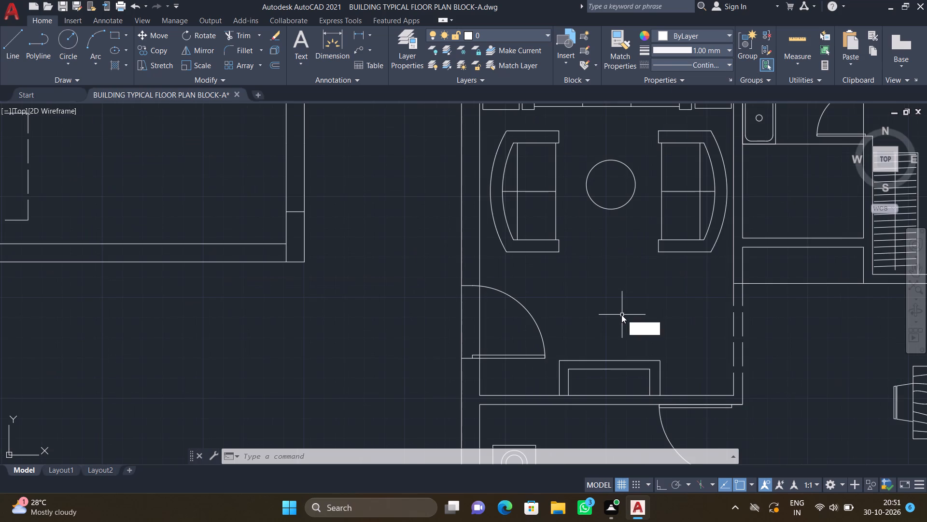
key("t")
key("Return")
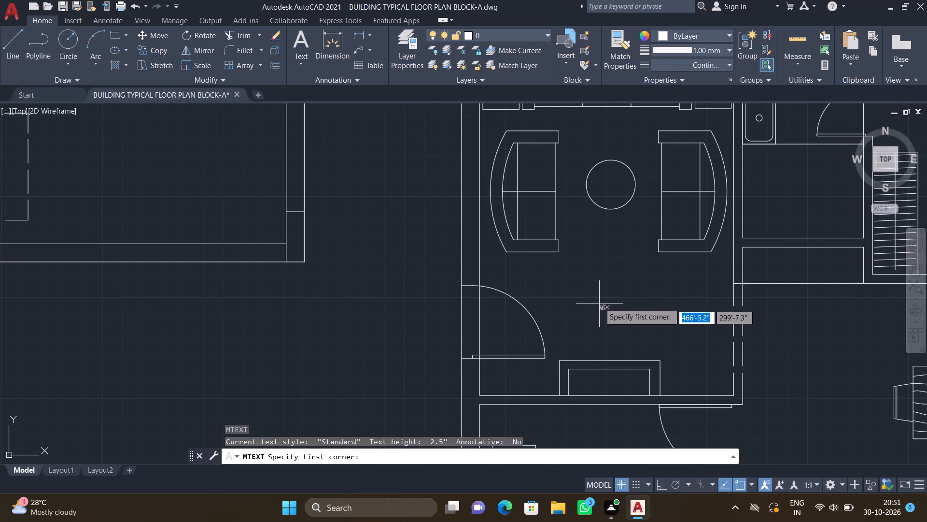
scroll(595, 293, "down", 1)
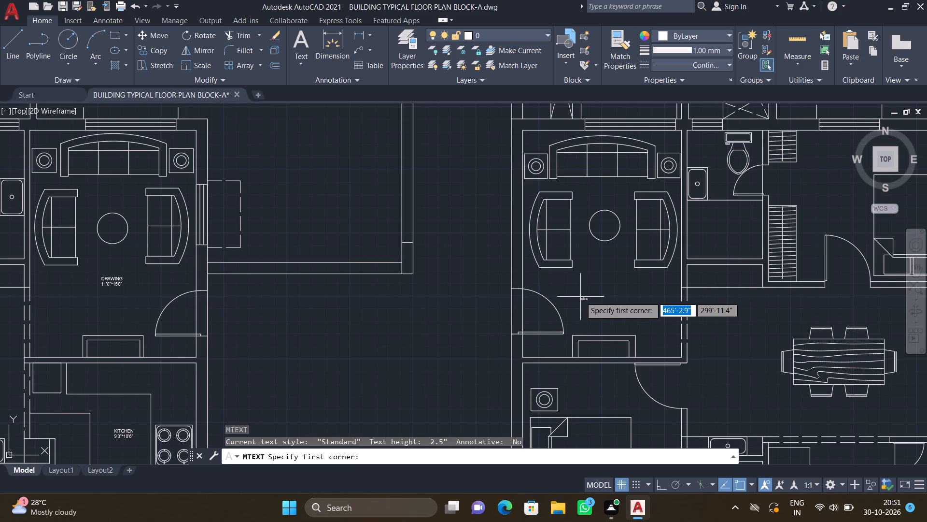
scroll(580, 293, "down", 1)
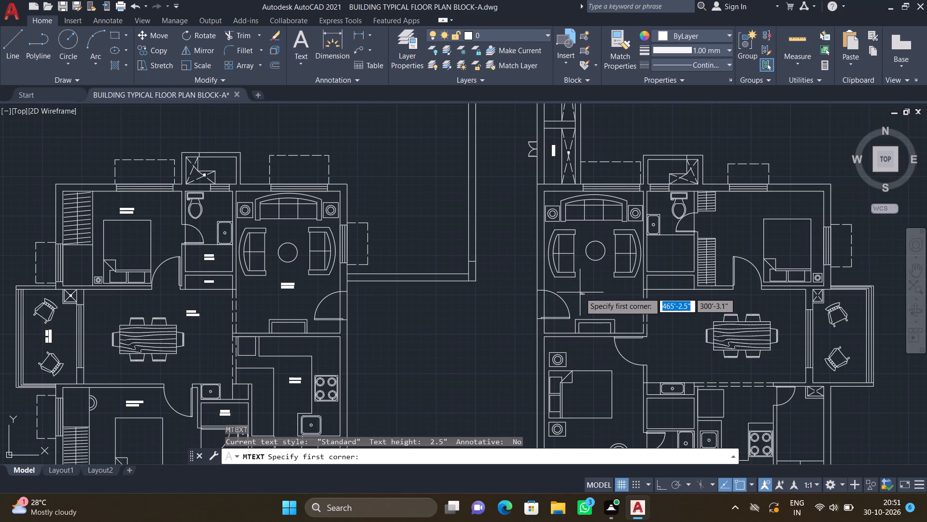
scroll(578, 294, "up", 1)
left_click(575, 281)
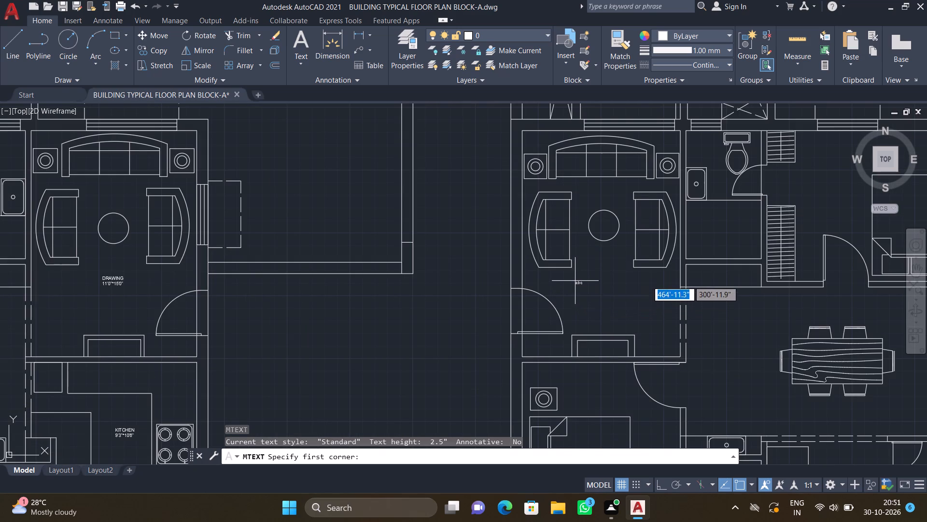
scroll(641, 304, "up", 2)
left_click(663, 315)
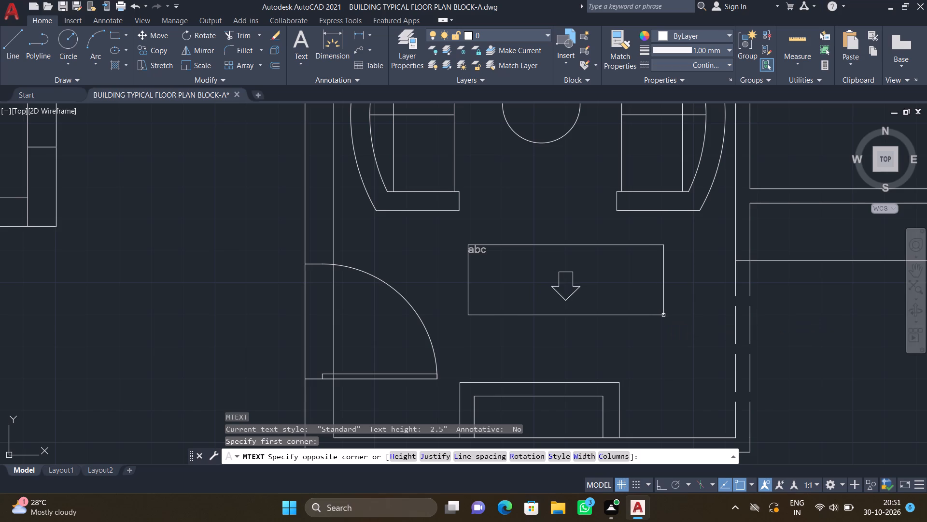
type("DRAWING")
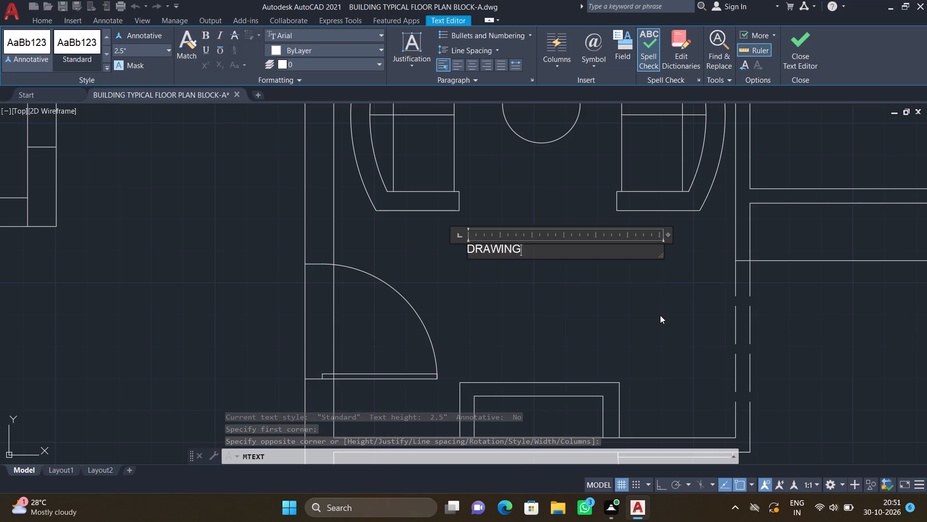
key("Return")
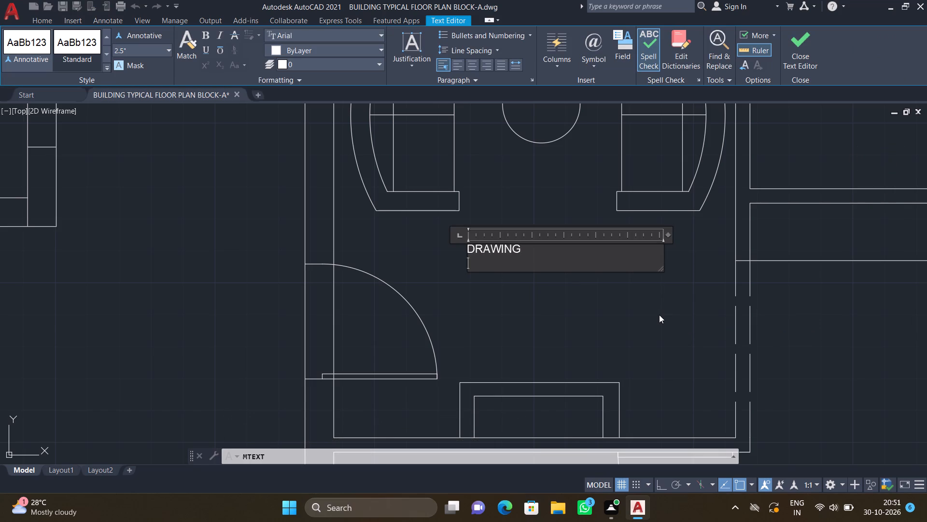
type("10'6\"")
key("asterisk")
type("15'")
key("Return")
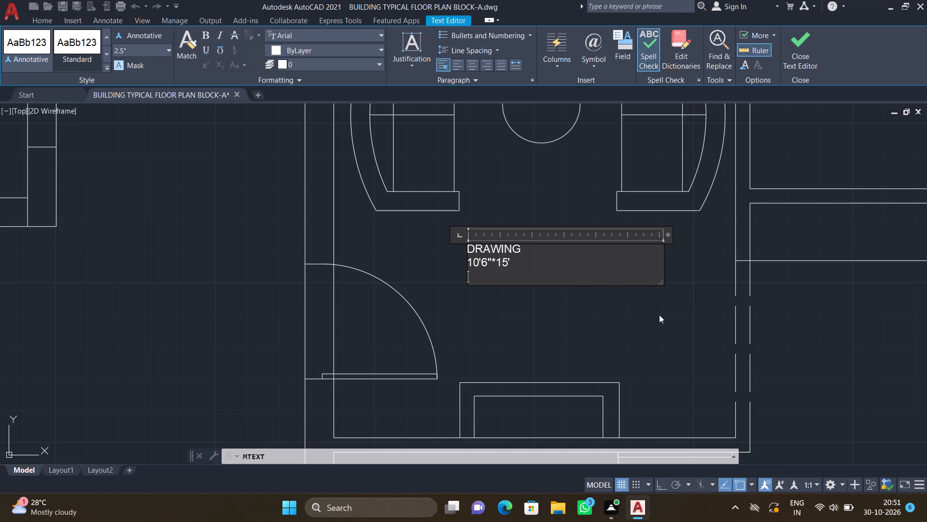
key("BackSpace")
type("0\"")
key("Return")
key("Escape")
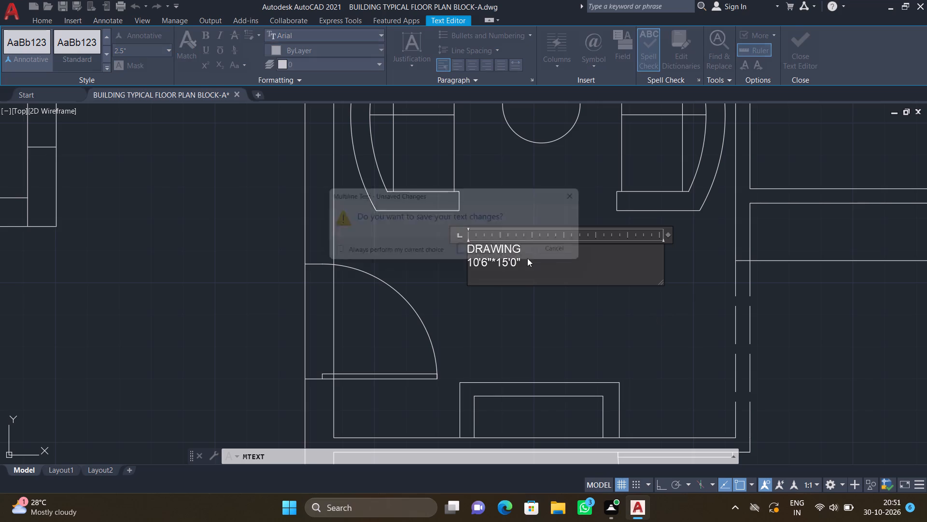
left_click(477, 250)
scroll(506, 231, "down", 2)
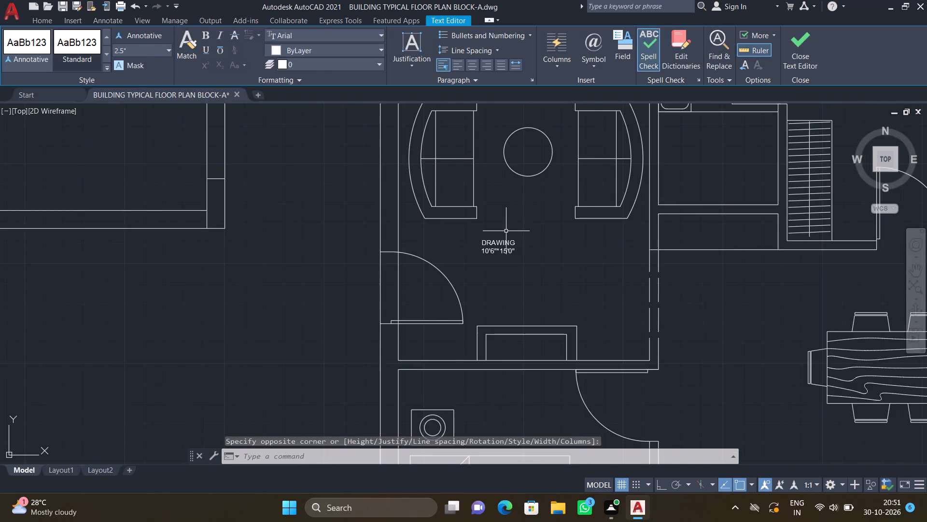
With Ortho on, draw vertical and horizontal diameter lines across the outer lamp circle on the side table west of the three-seat sofa.
scroll(509, 220, "down", 1)
scroll(478, 159, "up", 4)
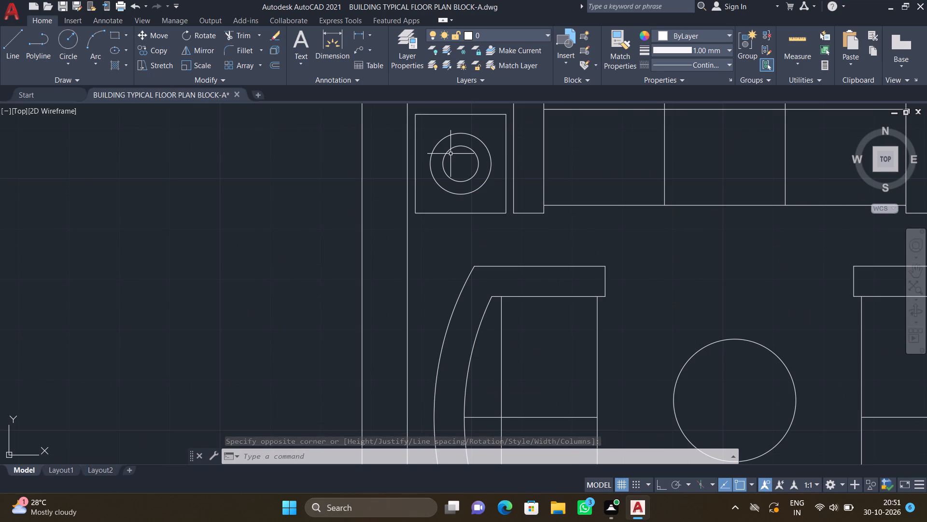
key("F8")
key("l")
key("Return")
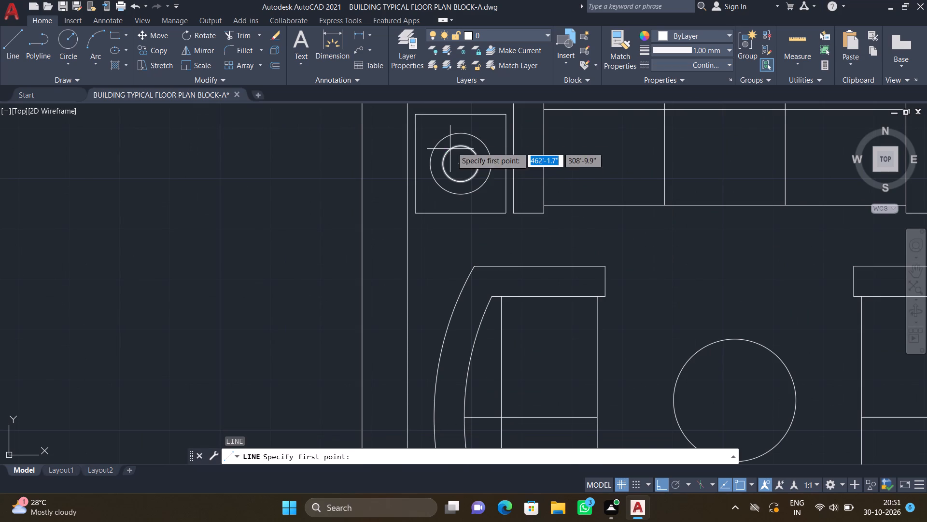
scroll(459, 138, "up", 1)
left_click_drag(457, 128, 457, 134)
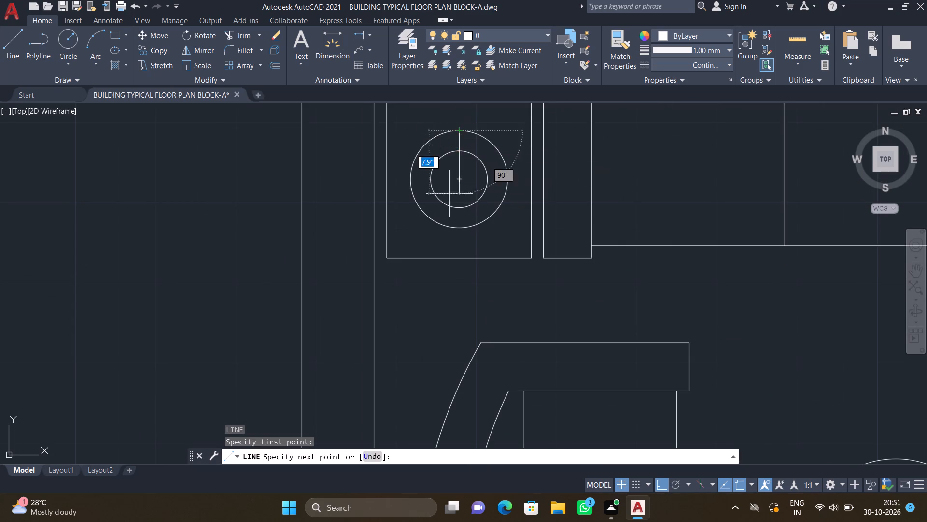
scroll(462, 217, "up", 1)
left_click(456, 233)
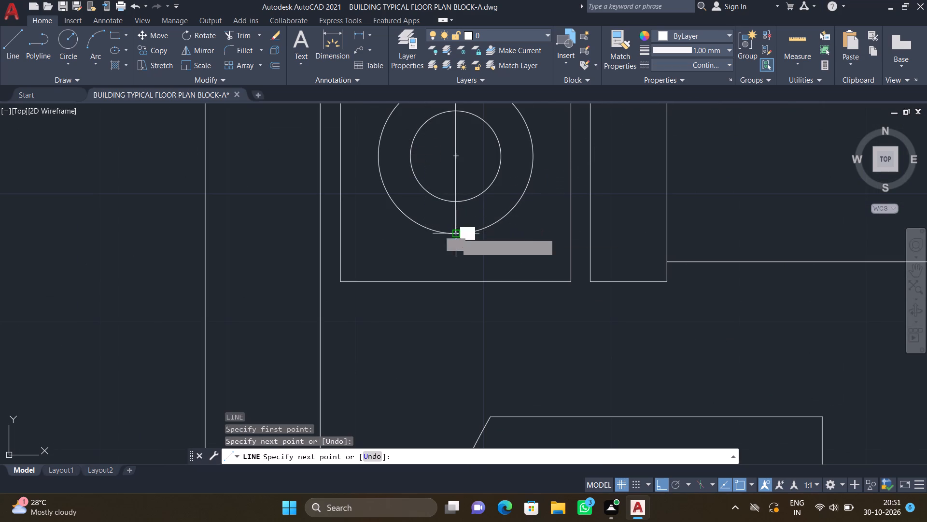
key("Return")
scroll(447, 209, "down", 2)
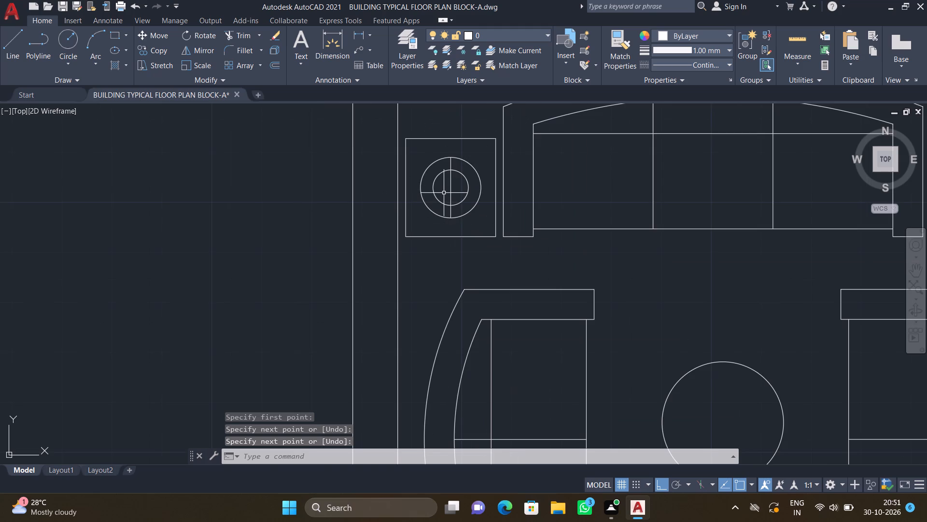
key("l")
key("Return")
scroll(434, 191, "up", 1)
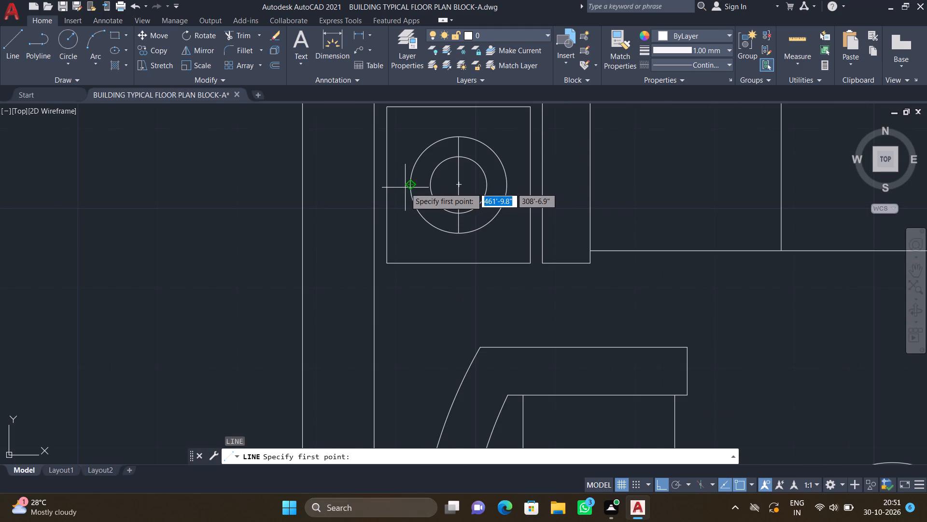
left_click(409, 185)
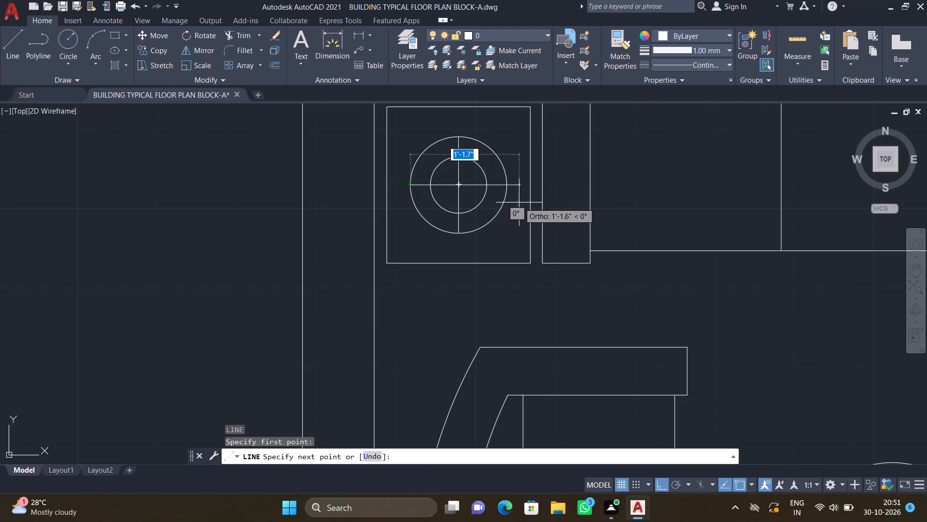
scroll(516, 203, "up", 1)
left_click(502, 175)
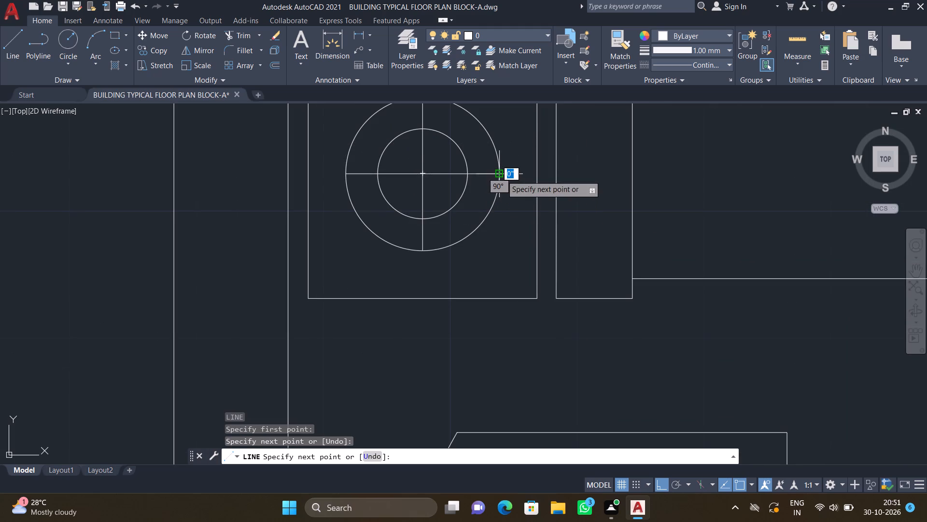
key("Return")
Trim the four cross-line segments inside the inner circle of the west side table's lamp.
key("t")
key("r")
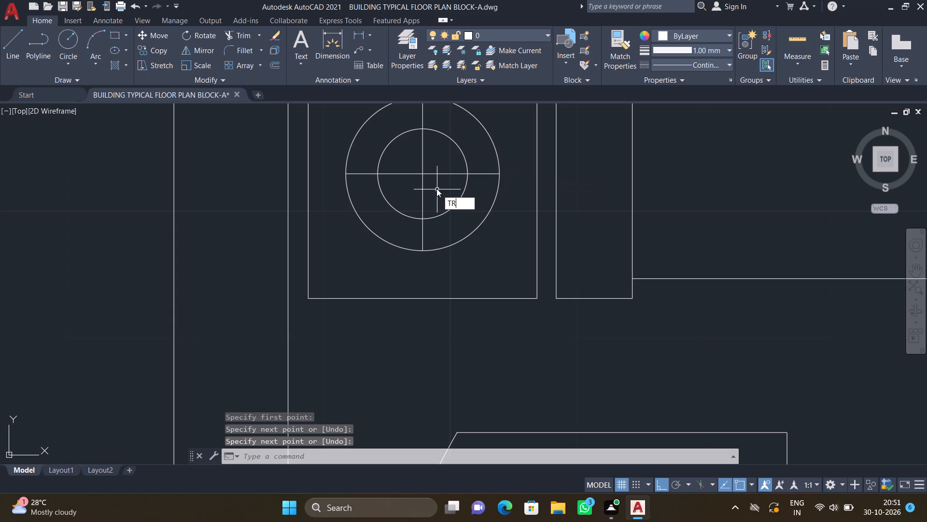
key("Return")
left_click(414, 174)
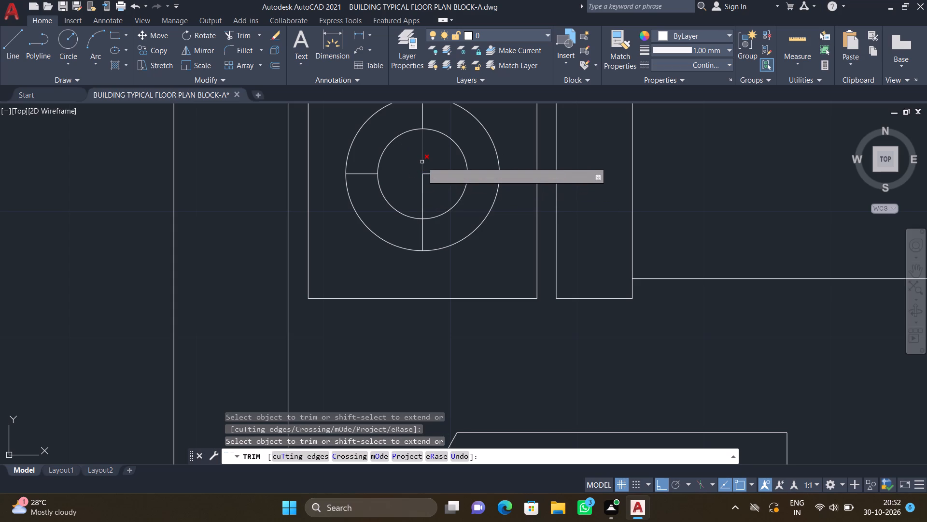
left_click(423, 160)
left_click(434, 174)
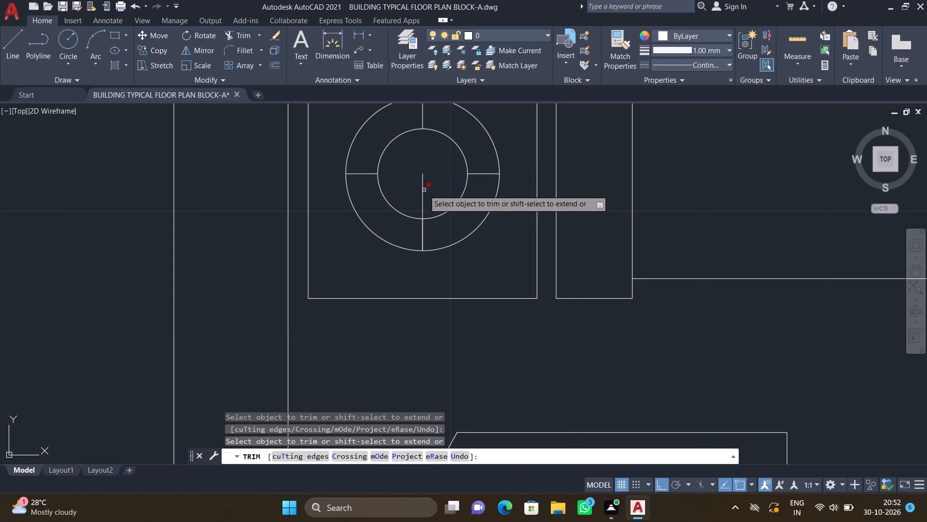
left_click(422, 189)
scroll(427, 188, "down", 4)
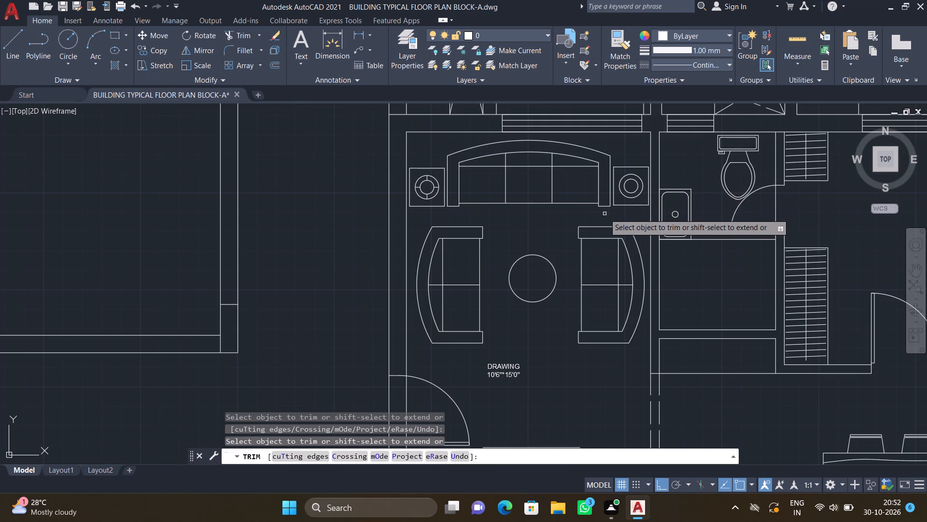
key("Return")
Draw vertical and horizontal diameter lines across the outer lamp circle on the side table east of the three-seat sofa.
scroll(635, 191, "up", 2)
key("l")
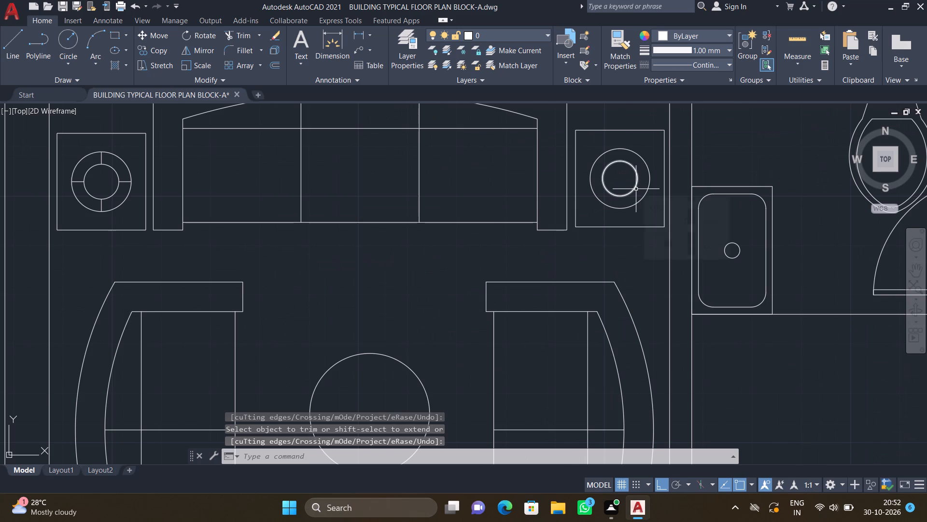
key("Return")
scroll(624, 167, "up", 2)
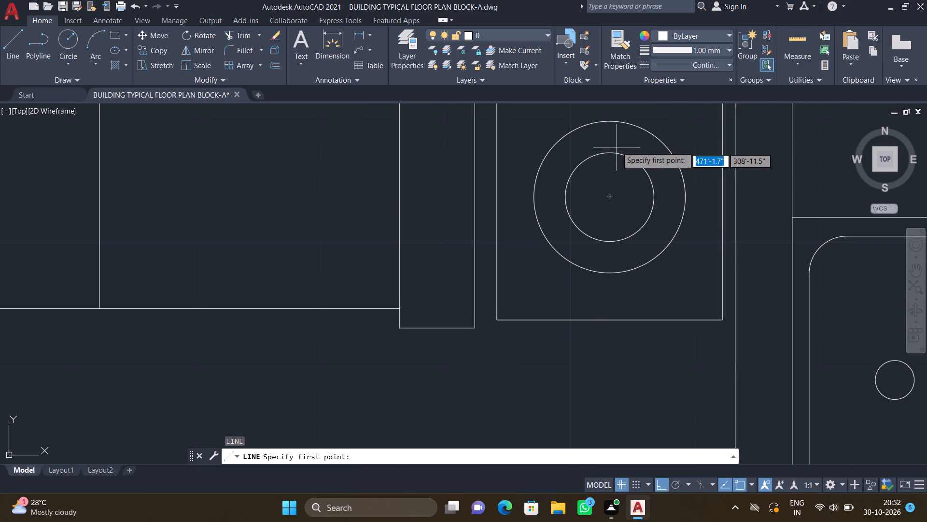
left_click_drag(607, 120, 609, 126)
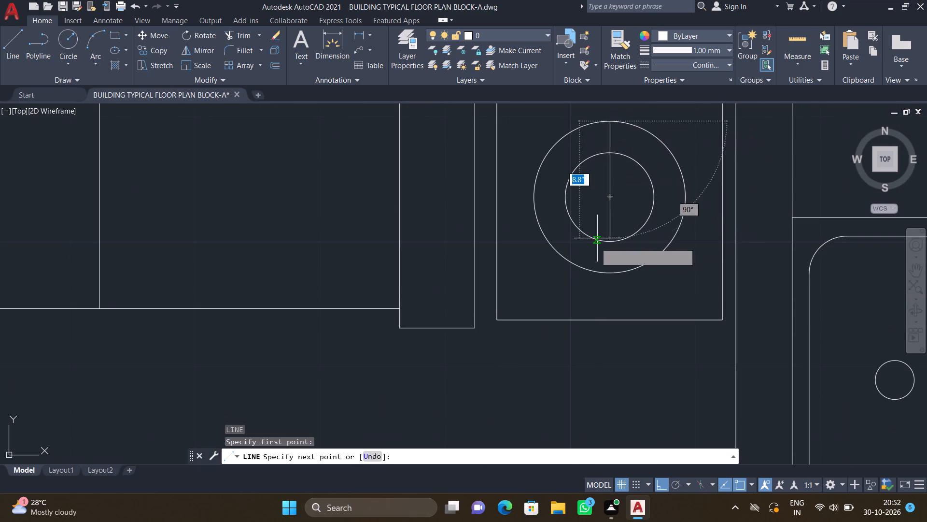
left_click(611, 271)
key("Return")
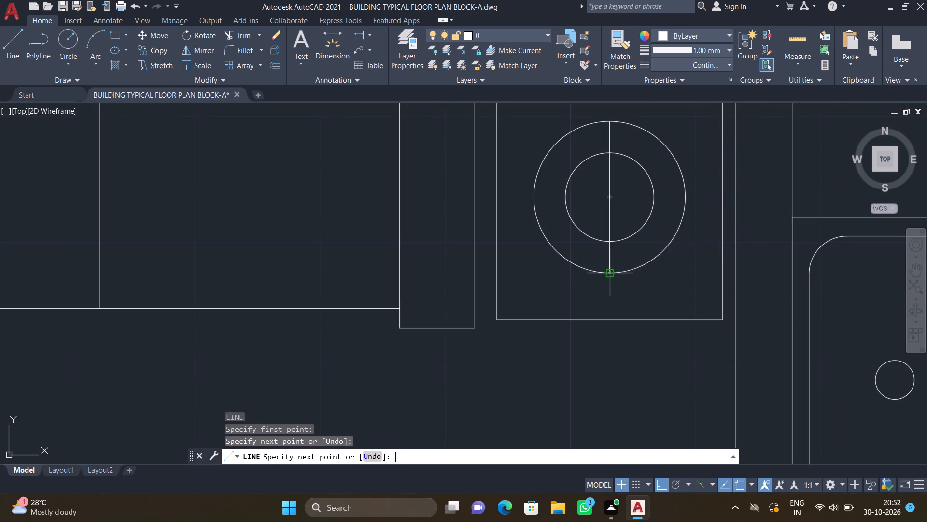
key("l")
key("Return")
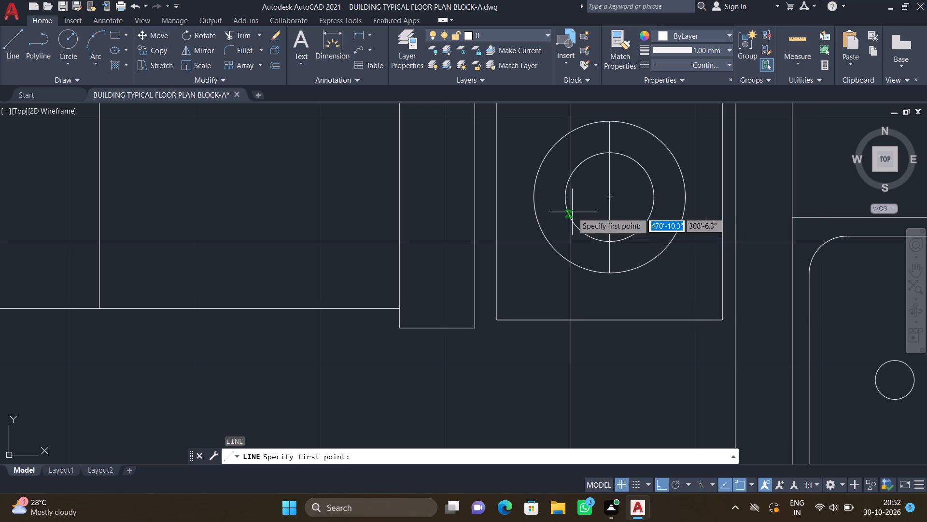
left_click_drag(535, 201, 539, 200)
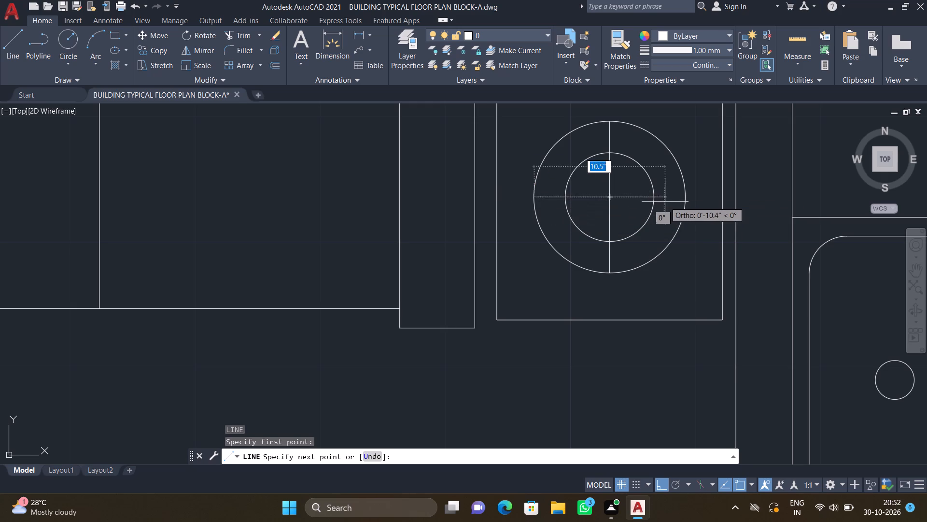
scroll(666, 202, "up", 1)
left_click(693, 193)
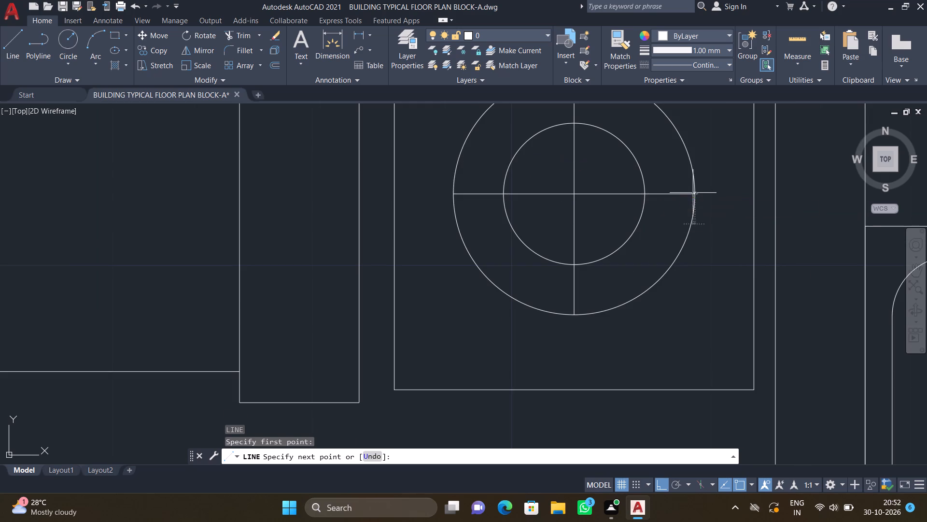
key("Return")
scroll(526, 159, "down", 1)
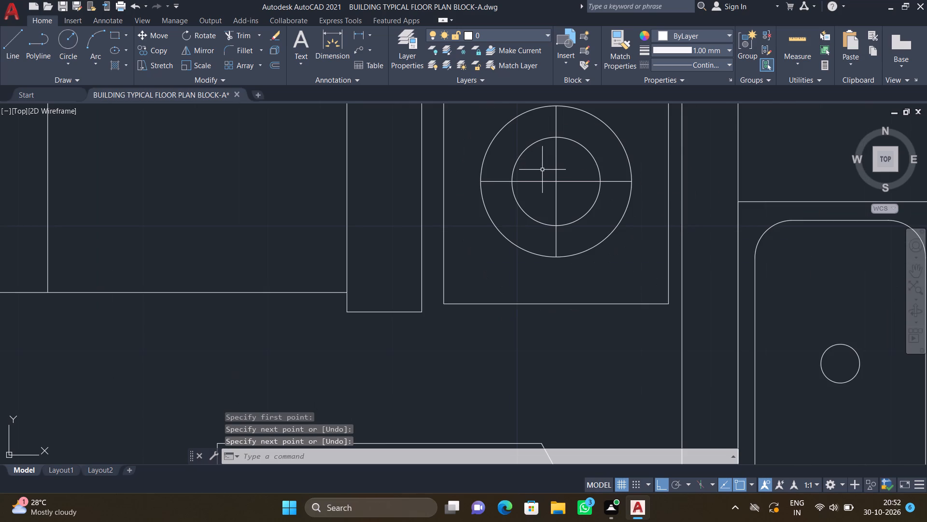
Trim the four cross-line segments inside the inner circle of the east side table's lamp.
key("t")
key("r")
key("Return")
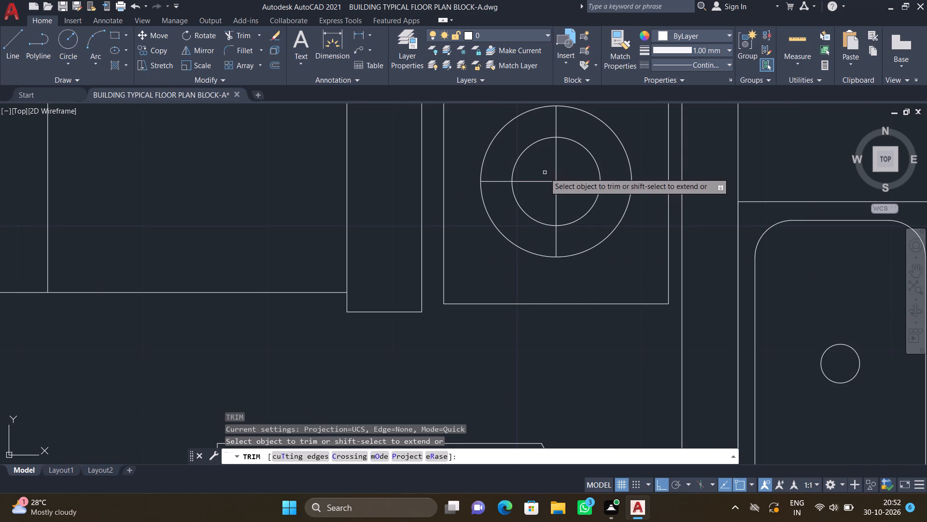
scroll(545, 174, "up", 1)
left_click(534, 187)
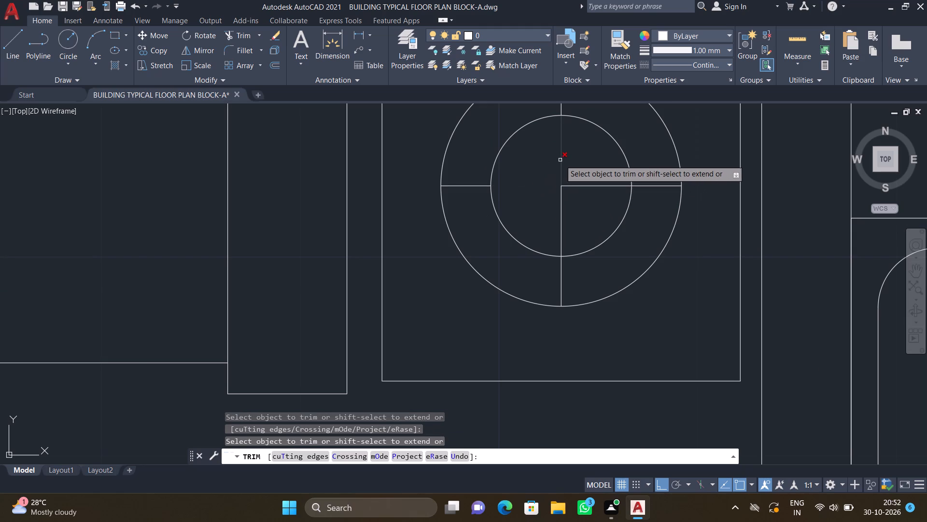
left_click(560, 160)
left_click(572, 186)
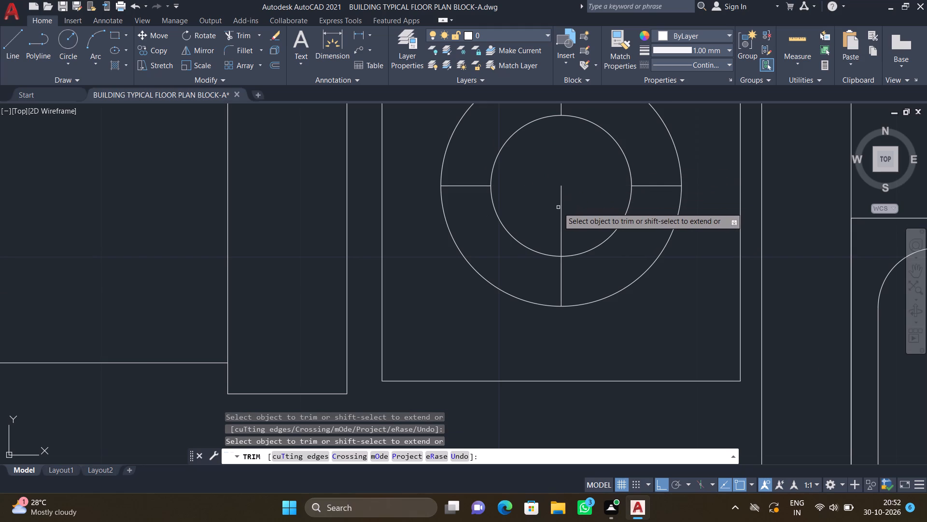
left_click(561, 208)
key("Return")
scroll(558, 196, "down", 1)
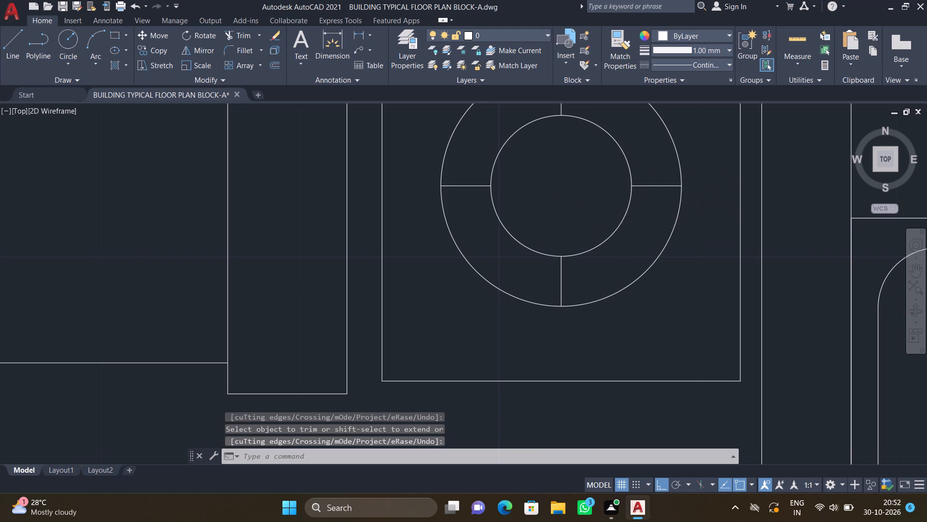
Examine the unit's rooms, including the kitchen, against the already labelled neighbouring unit to the west.
scroll(558, 196, "down", 4)
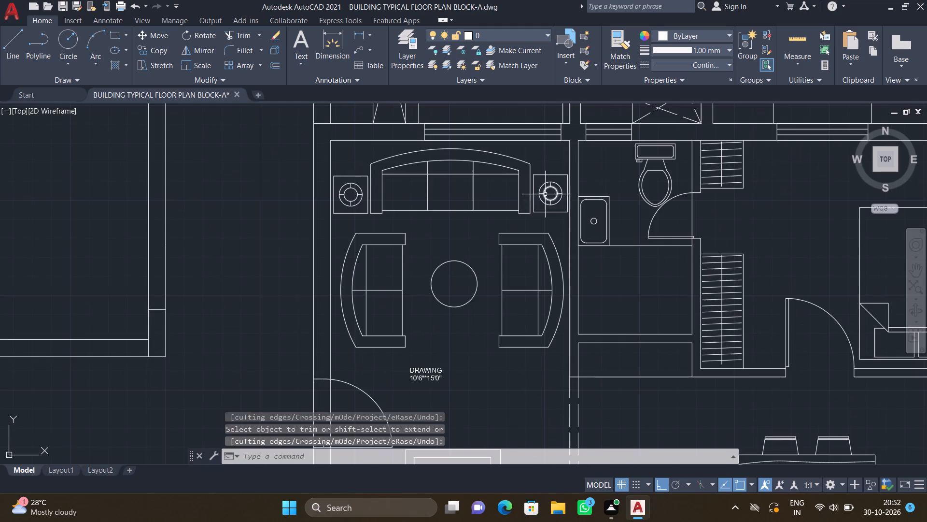
scroll(452, 232, "down", 2)
scroll(491, 215, "down", 1)
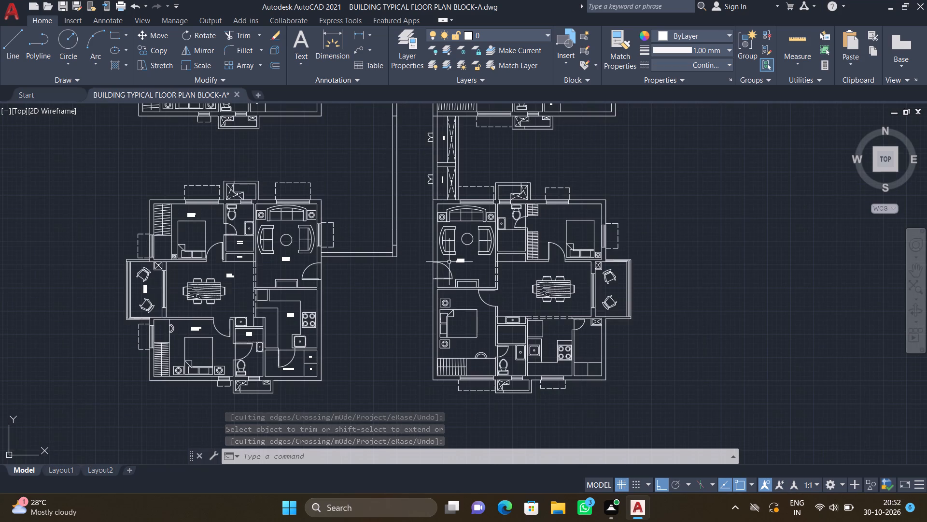
scroll(488, 285, "up", 1)
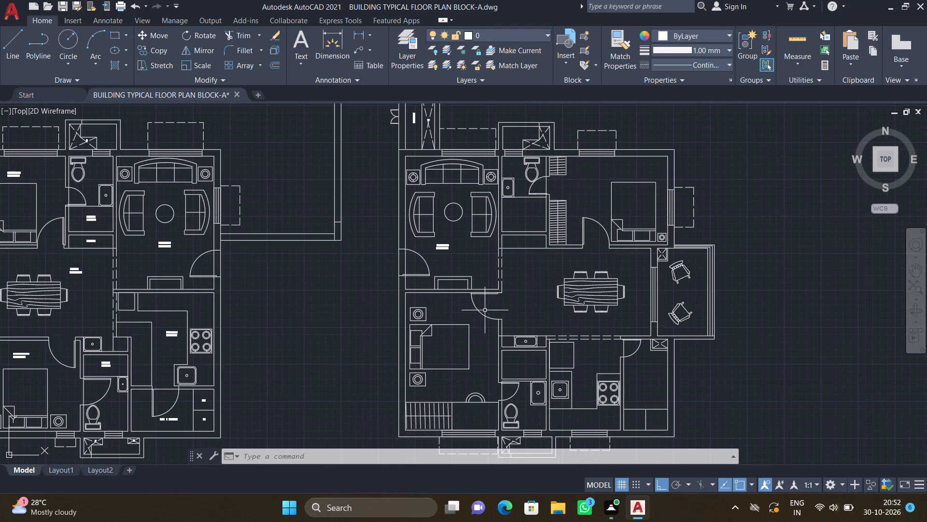
scroll(520, 296, "down", 1)
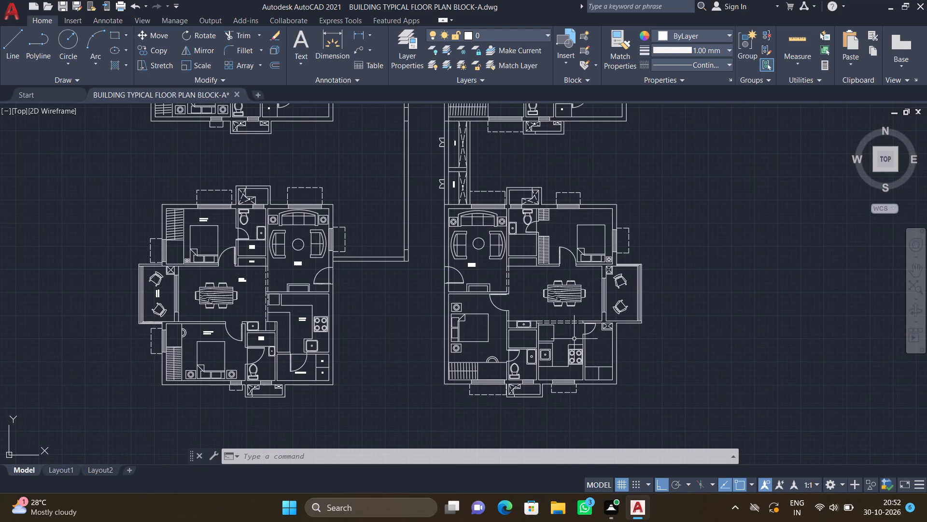
scroll(583, 361, "up", 4)
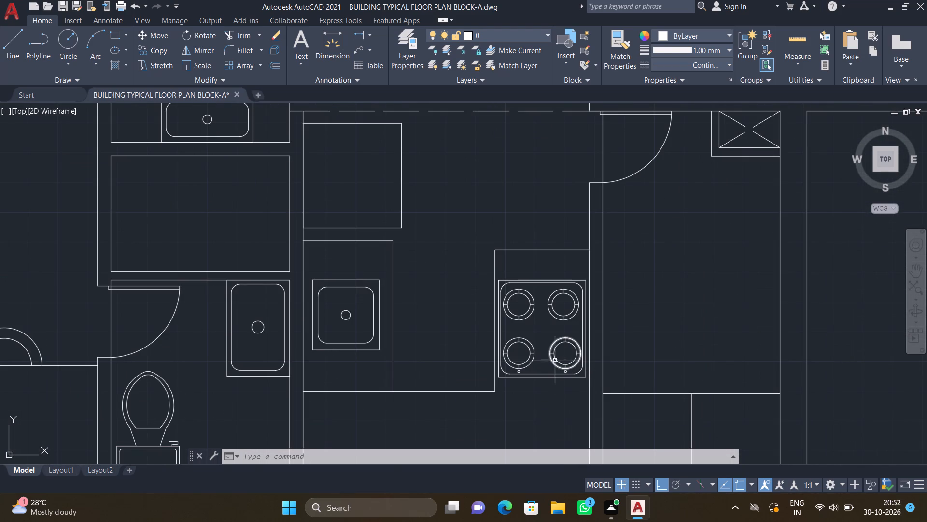
scroll(535, 346, "down", 3)
scroll(522, 227, "down", 1)
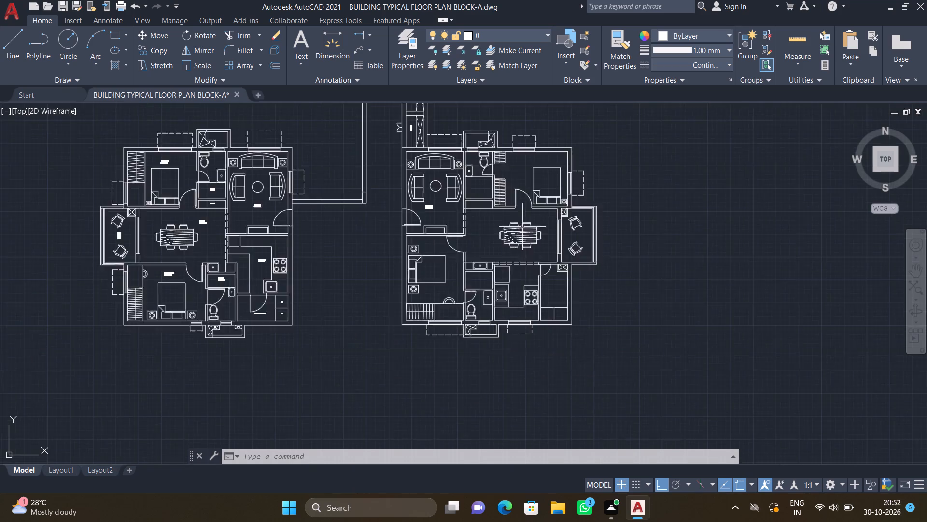
scroll(522, 227, "down", 1)
scroll(449, 189, "up", 2)
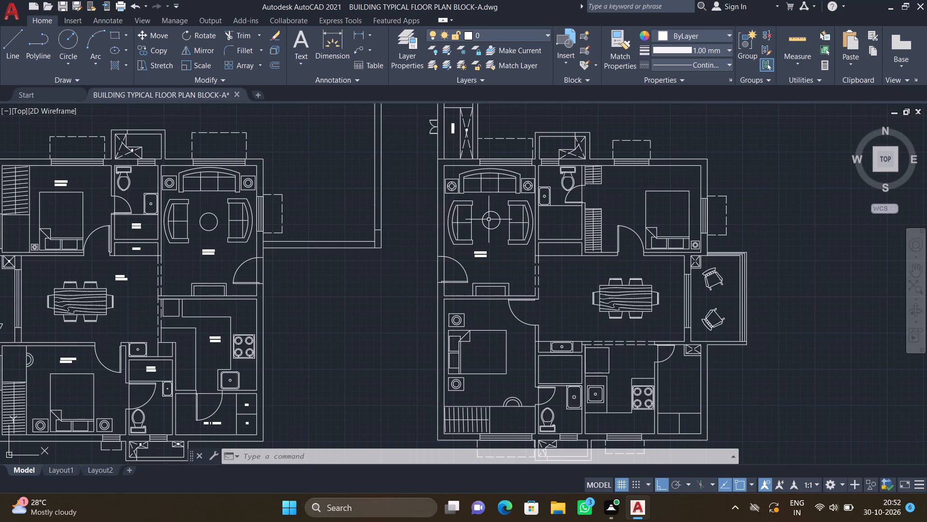
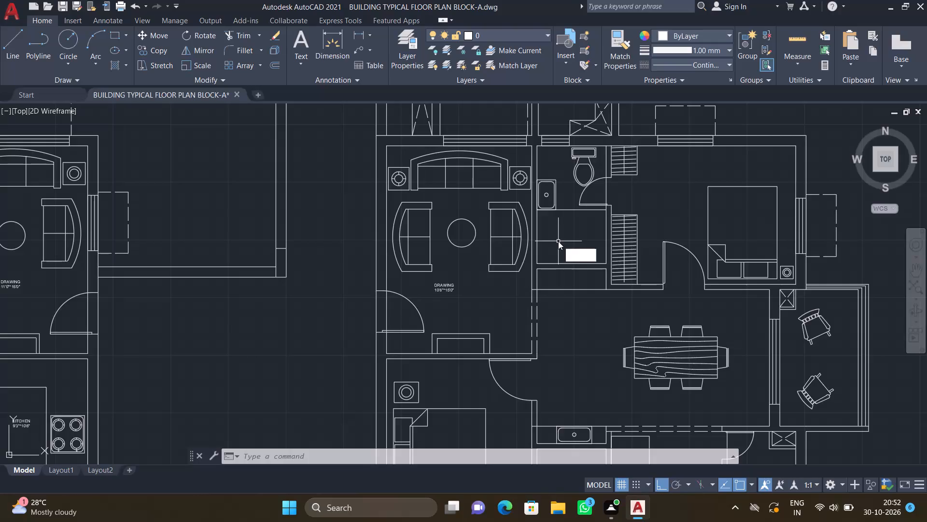
Add a multiline text label reading "TOILET-1" with "5'0"*8'6"" on a second line in the space below the toilet's washbasin.
key("Return")
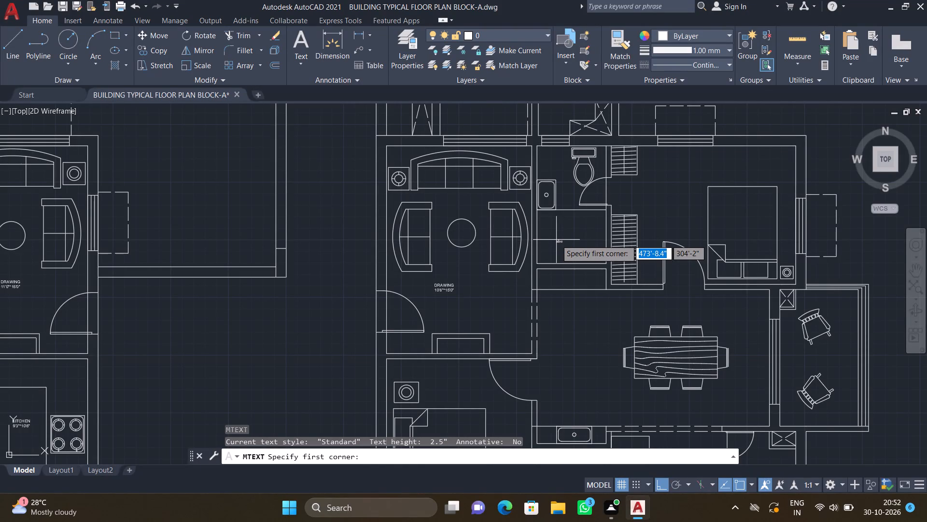
scroll(552, 247, "up", 2)
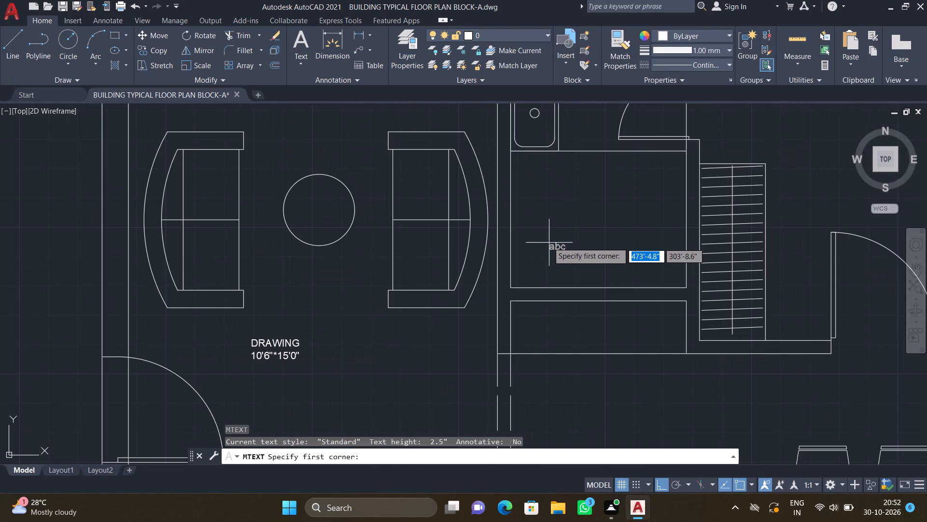
left_click_drag(527, 190, 541, 224)
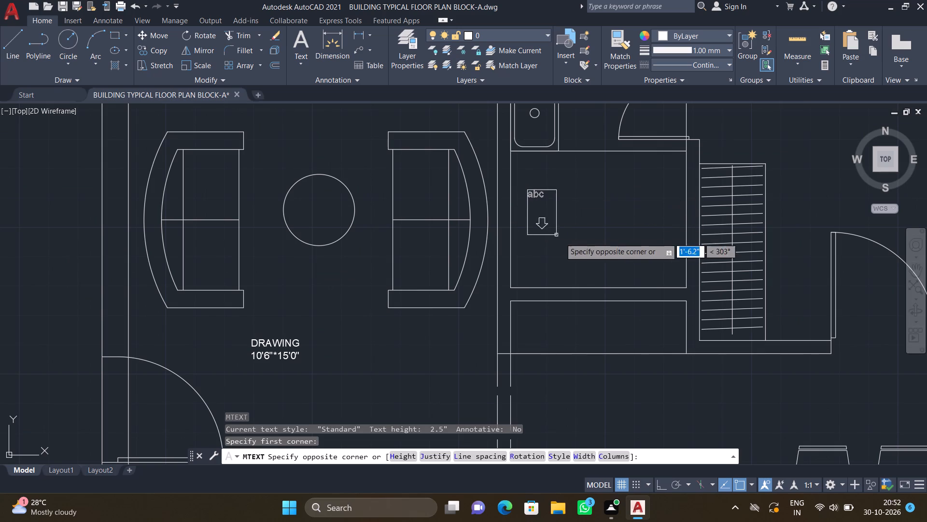
left_click(668, 251)
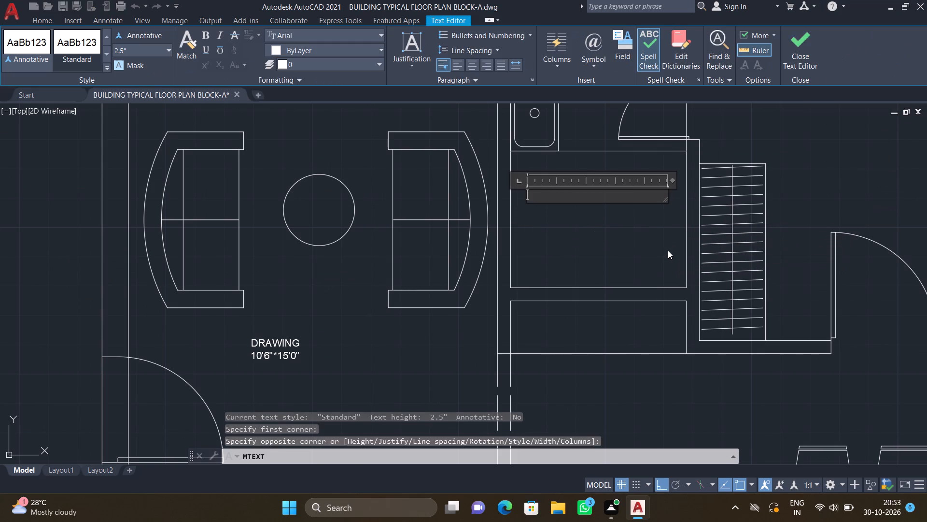
type("TOI")
type("LET")
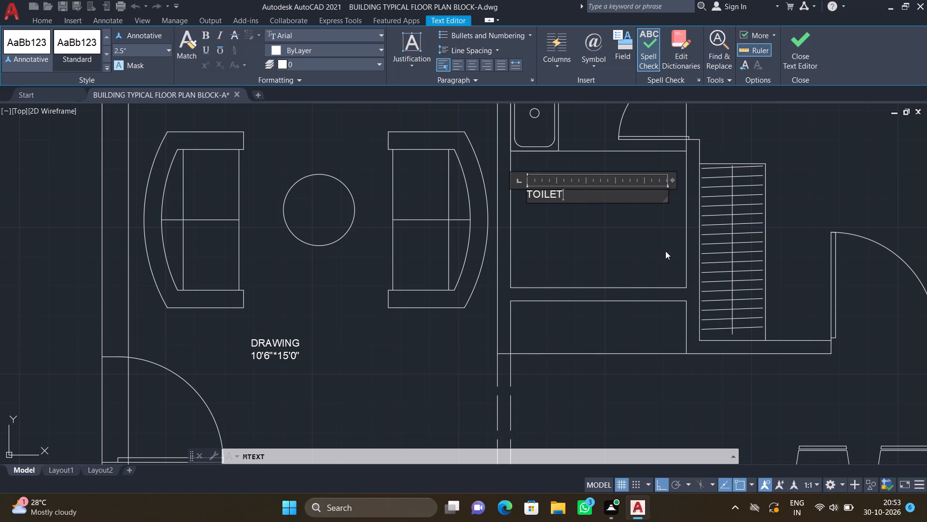
type("-1")
key("Return")
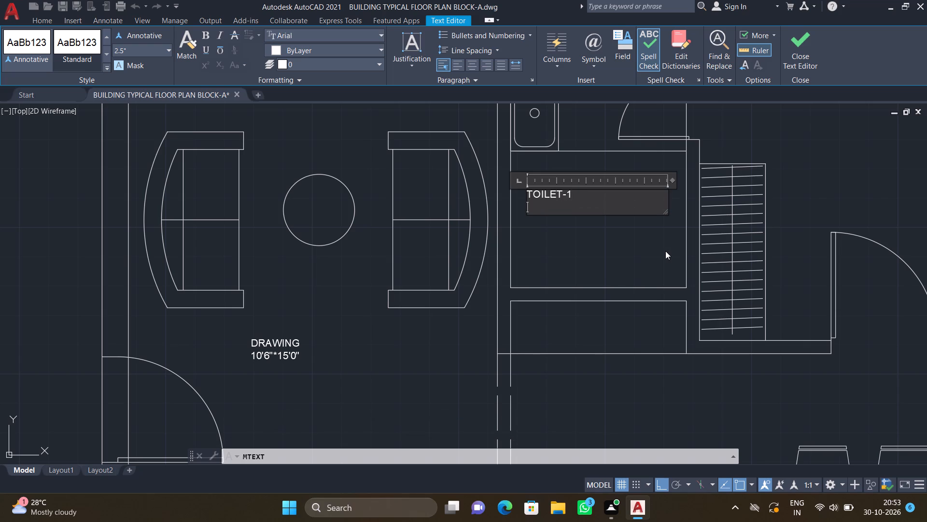
type("5'")
type("0\"*")
type("8'")
key("6")
key("shift+quotedbl")
key("Return")
key("Escape")
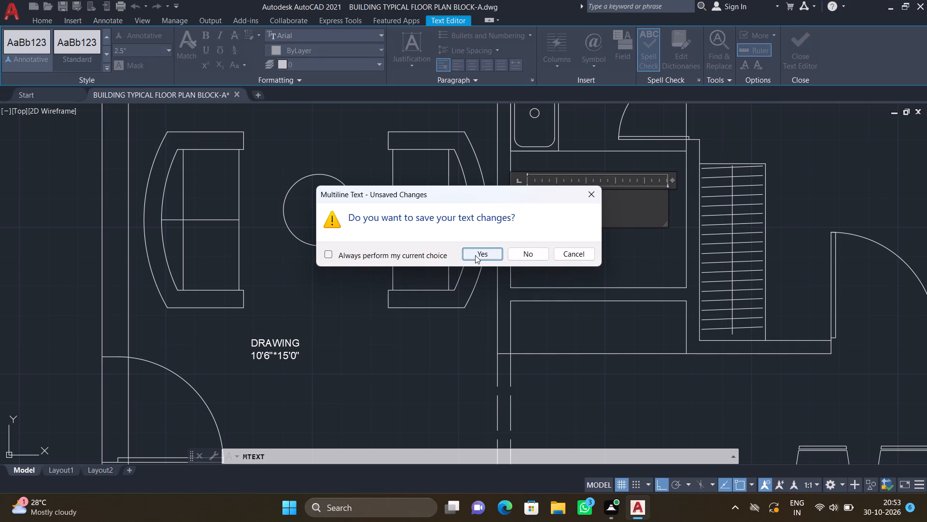
left_click(475, 255)
Move the TOILET-1 label diagonally to the middle of its space, with Ortho turned off.
scroll(582, 218, "up", 1)
scroll(582, 218, "down", 1)
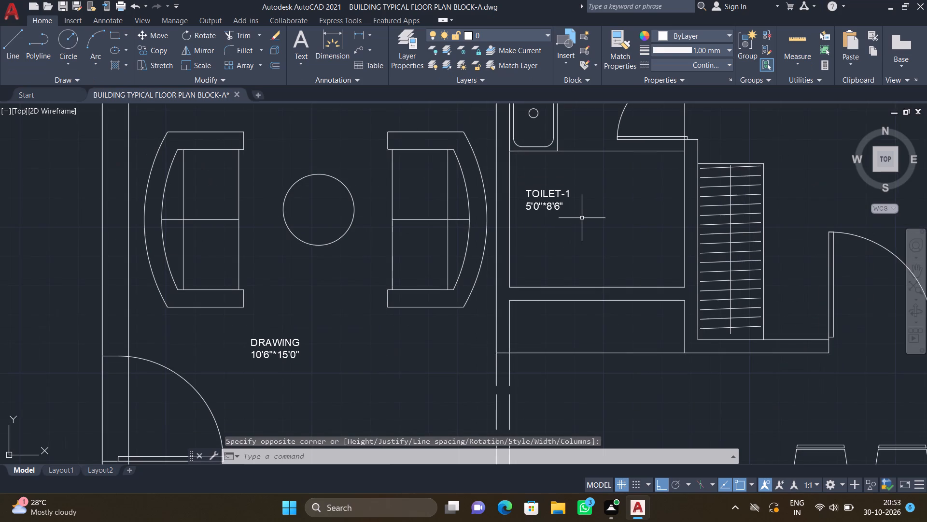
key("m")
key("Return")
scroll(563, 208, "up", 1)
left_click(557, 208)
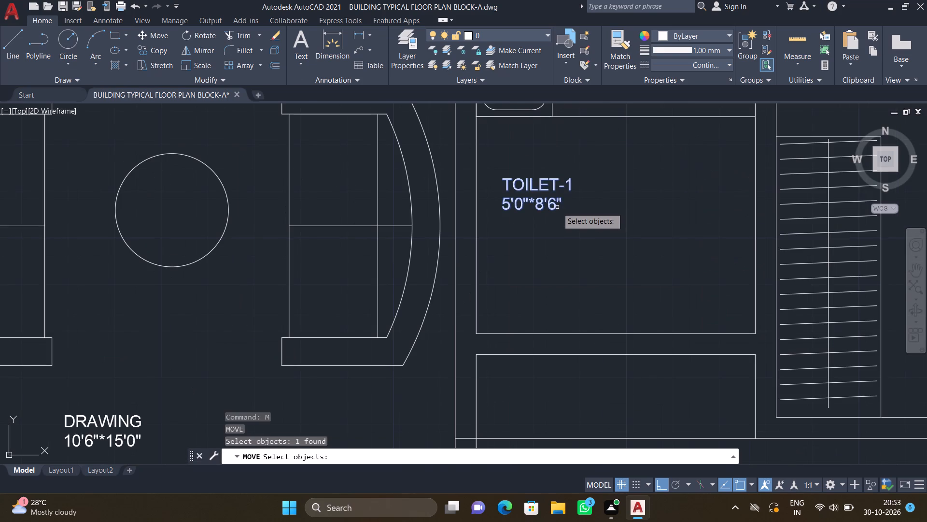
key("Return")
left_click(511, 181)
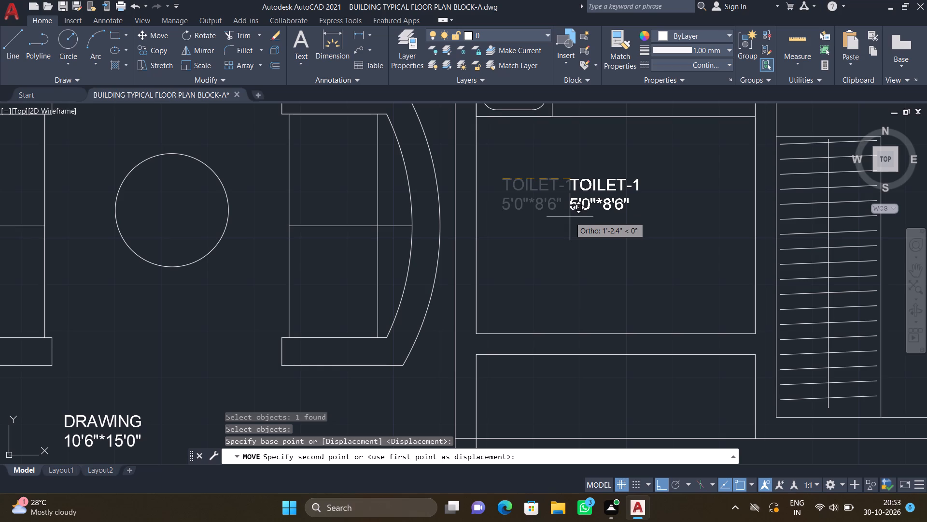
key("F8")
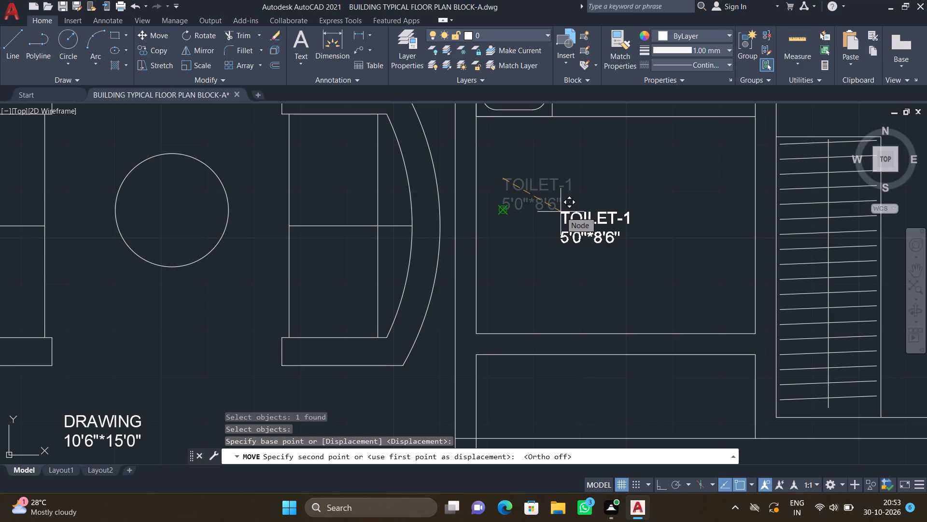
left_click(588, 209)
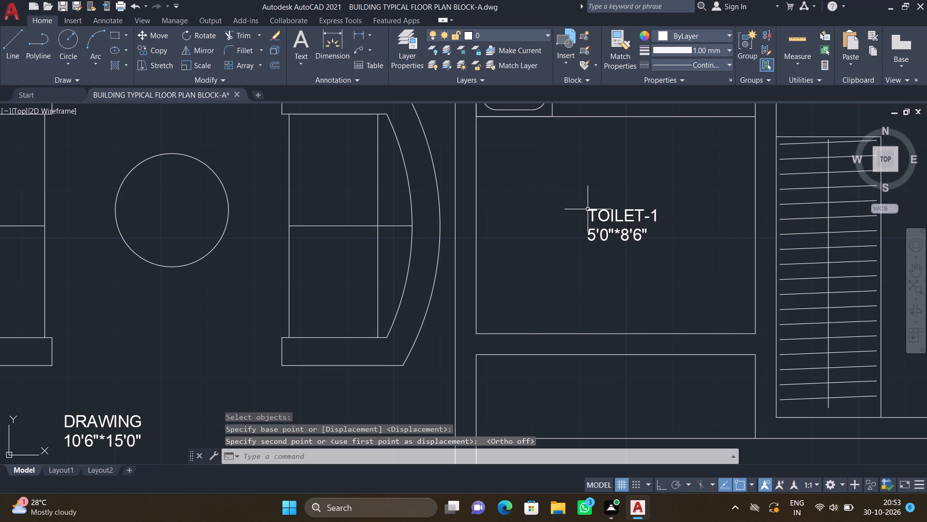
Add a multiline text label reading "POOJA" in the narrow rectangular space just below the TOILET-1 room.
scroll(583, 218, "down", 2)
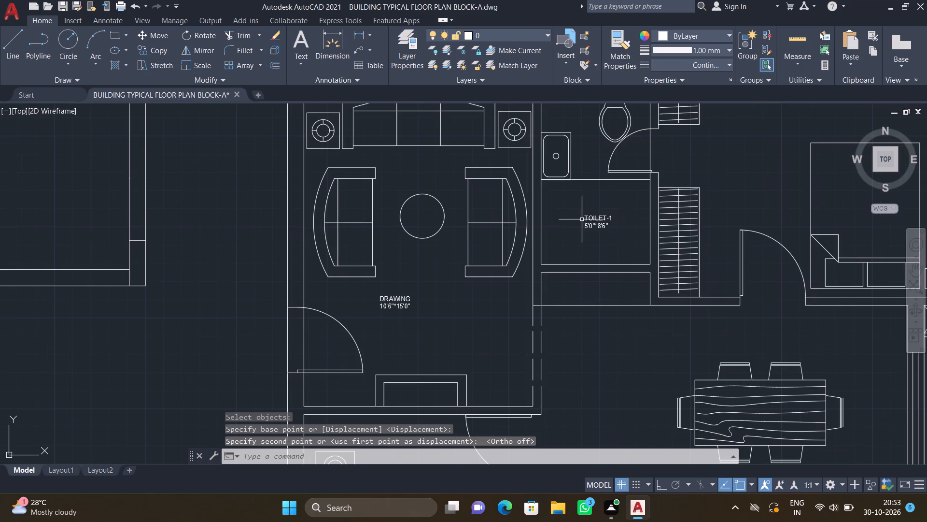
scroll(578, 217, "down", 2)
scroll(582, 249, "up", 3)
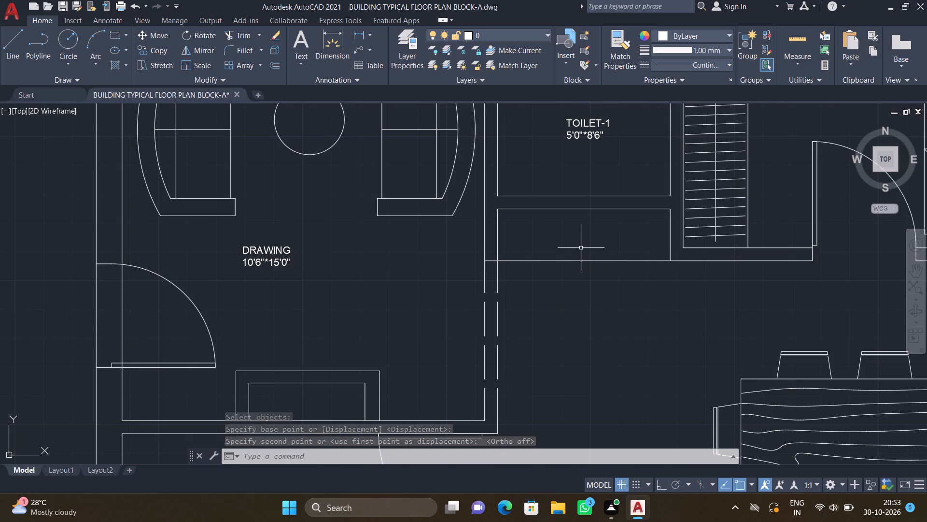
type("MT")
key("Return")
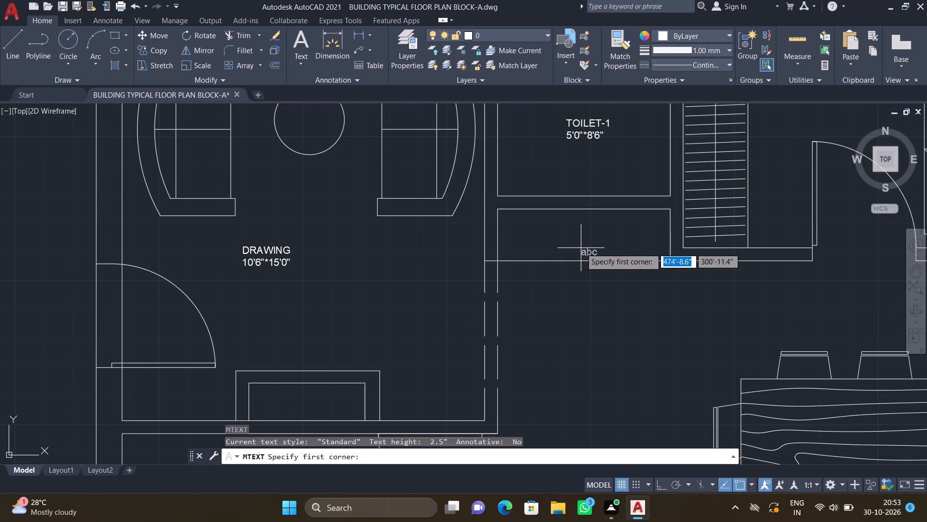
scroll(570, 239, "up", 1)
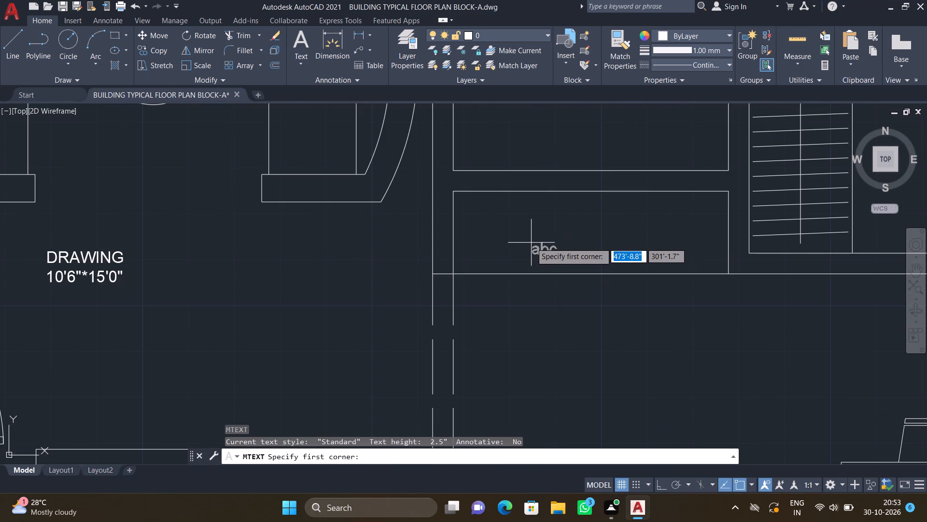
left_click(520, 205)
scroll(646, 253, "up", 1)
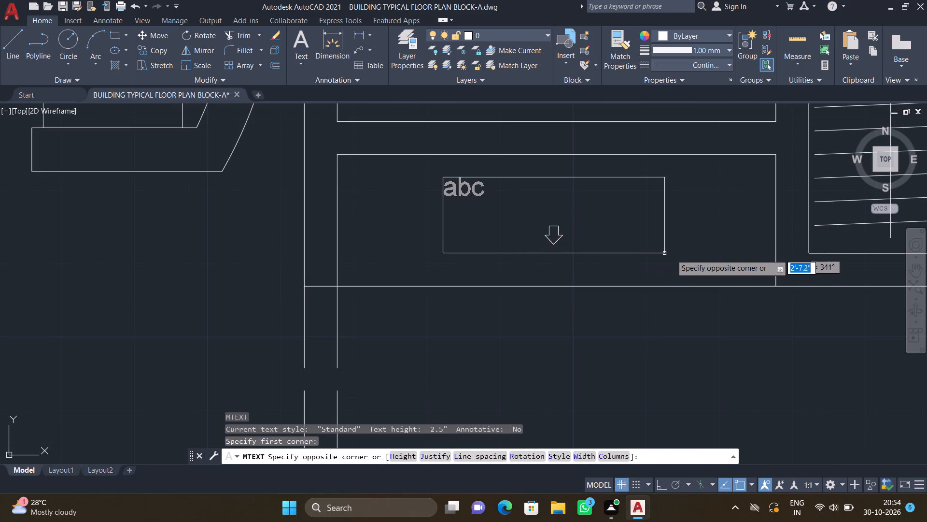
left_click(688, 259)
type("POO")
type("JA")
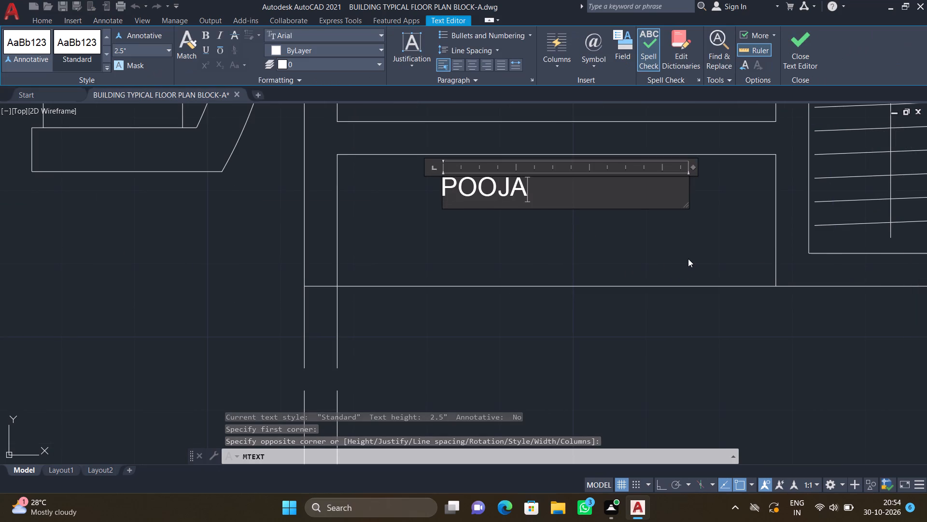
key("Return")
key("Escape")
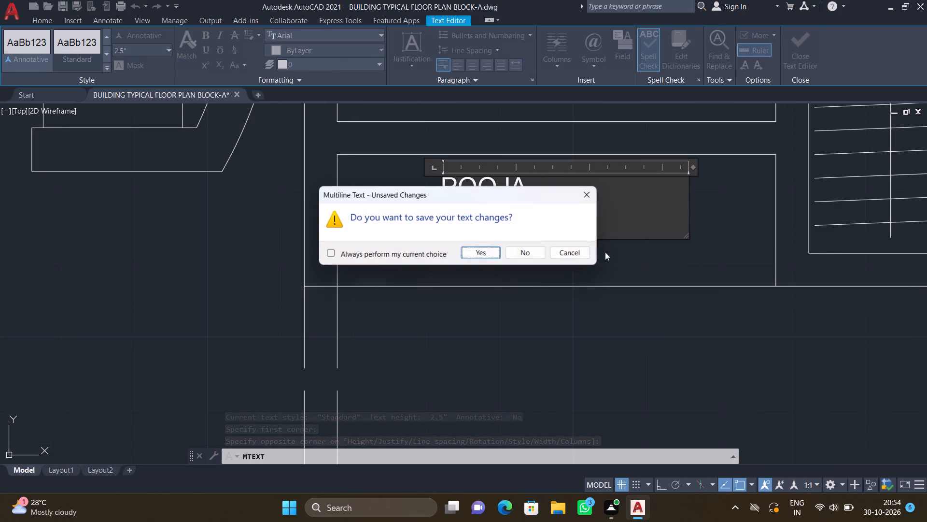
left_click(475, 257)
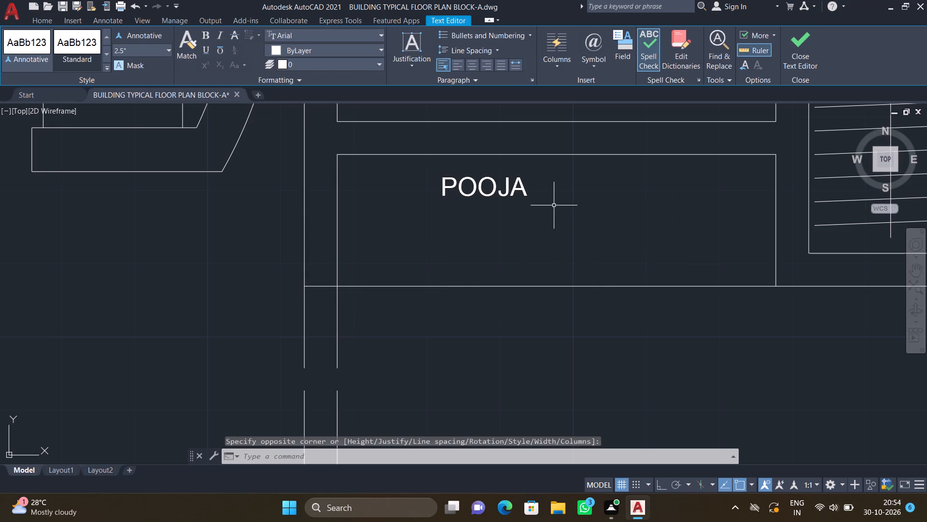
Move the POOJA label down and across to the middle of its narrow space.
key("m")
key("Return")
left_click(527, 195)
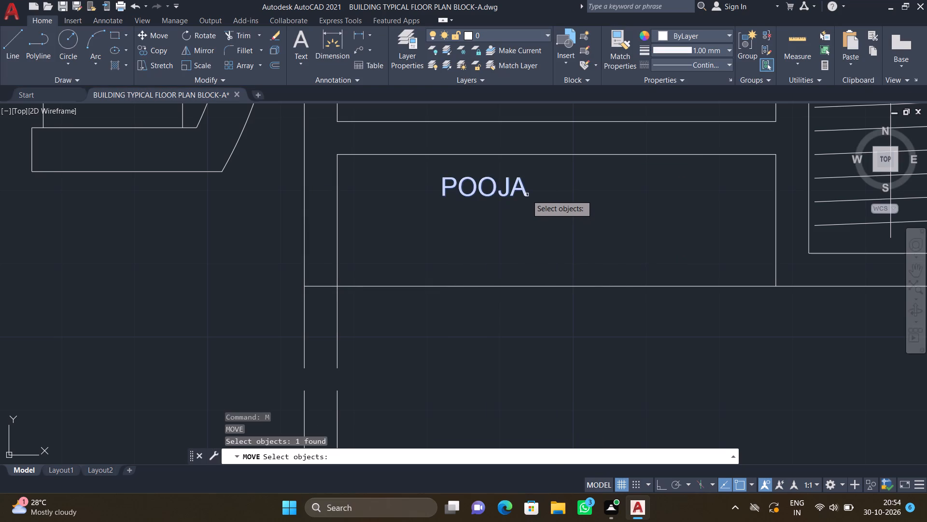
key("Return")
scroll(445, 206, "up", 1)
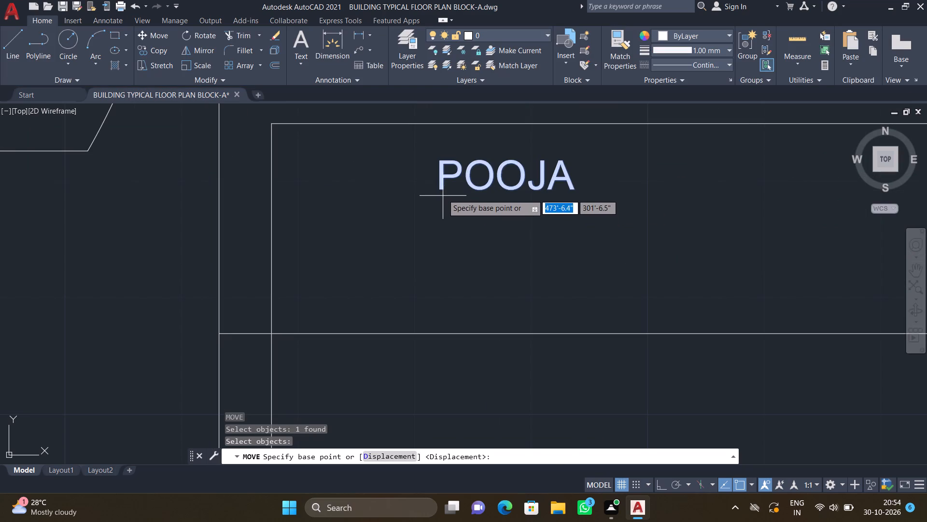
left_click(441, 187)
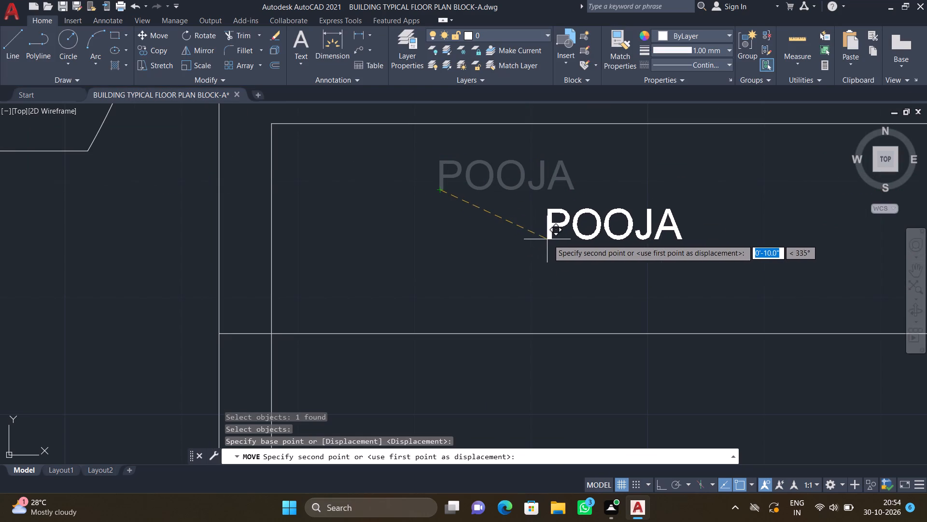
scroll(553, 239, "down", 1)
left_click(566, 236)
Add a multiline text label reading "BEDROOM-1" with "13'4"*10'0"" on a second line above the bed in the bedroom beside TOILET-1.
scroll(572, 223, "down", 4)
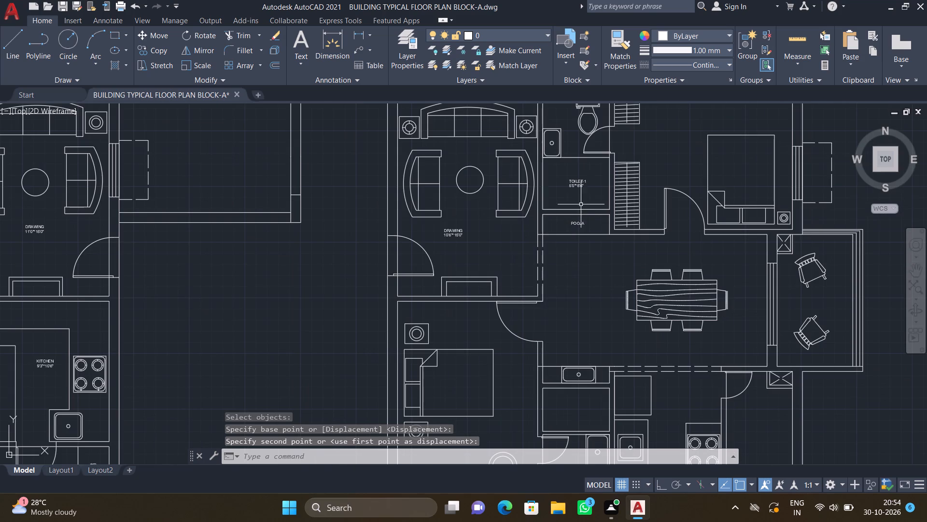
scroll(593, 202, "down", 2)
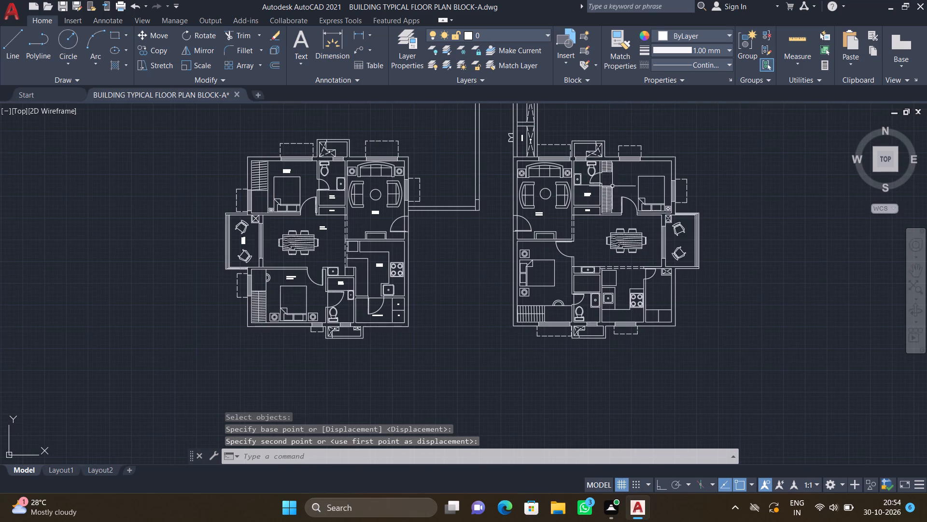
scroll(635, 159, "up", 4)
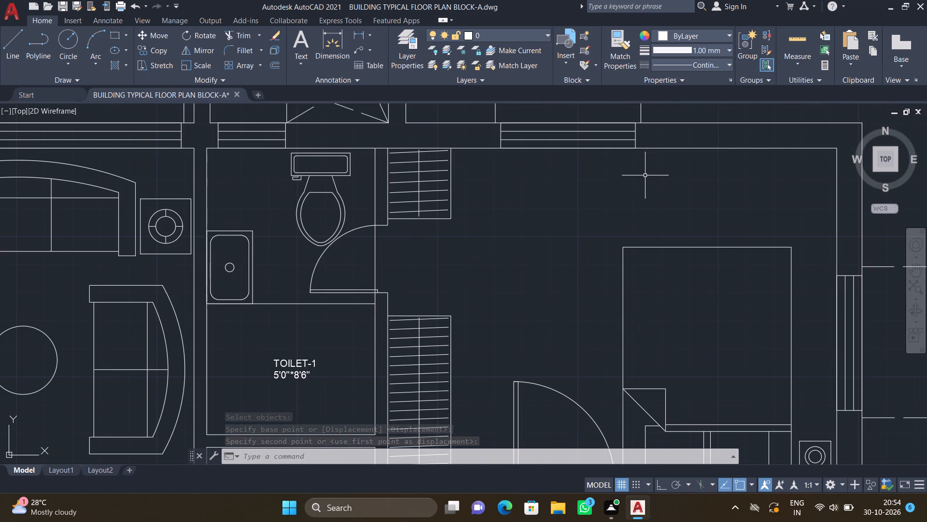
type("MT")
key("Return")
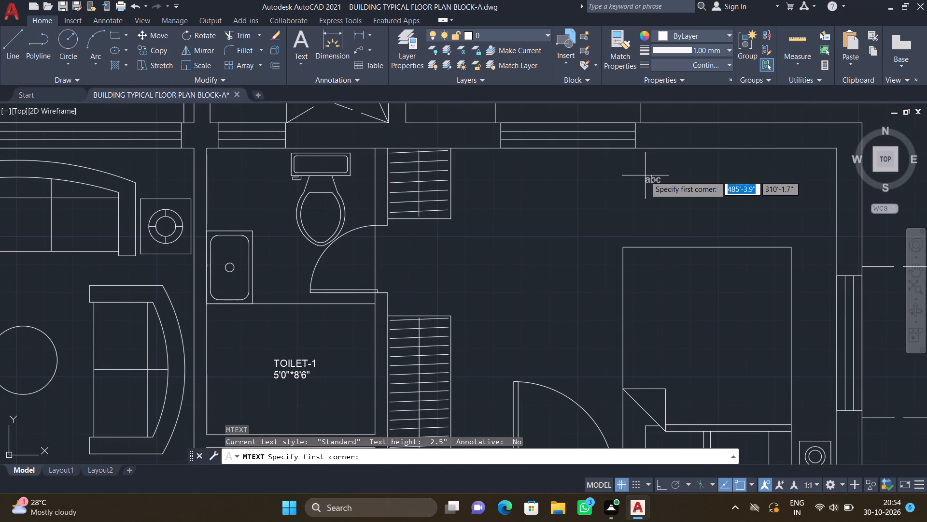
left_click(589, 178)
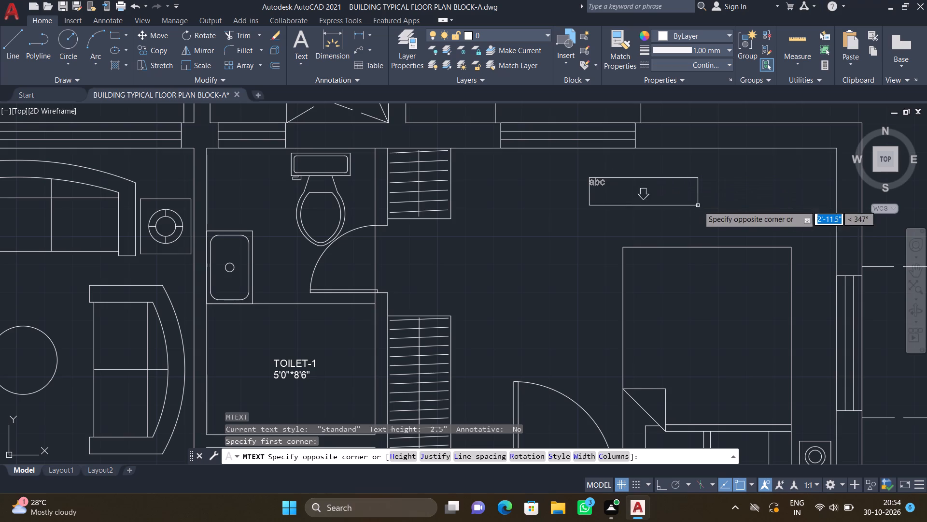
left_click(783, 223)
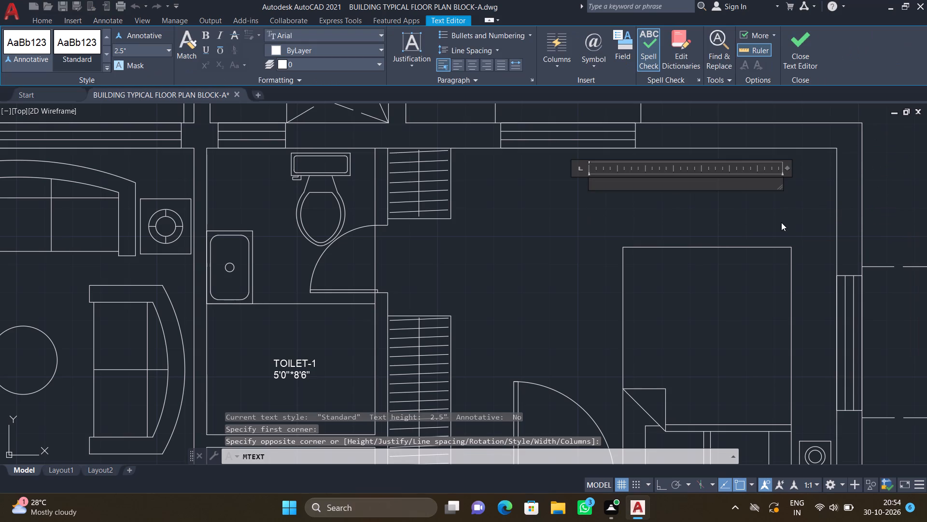
type("BEDROOM")
key("Return")
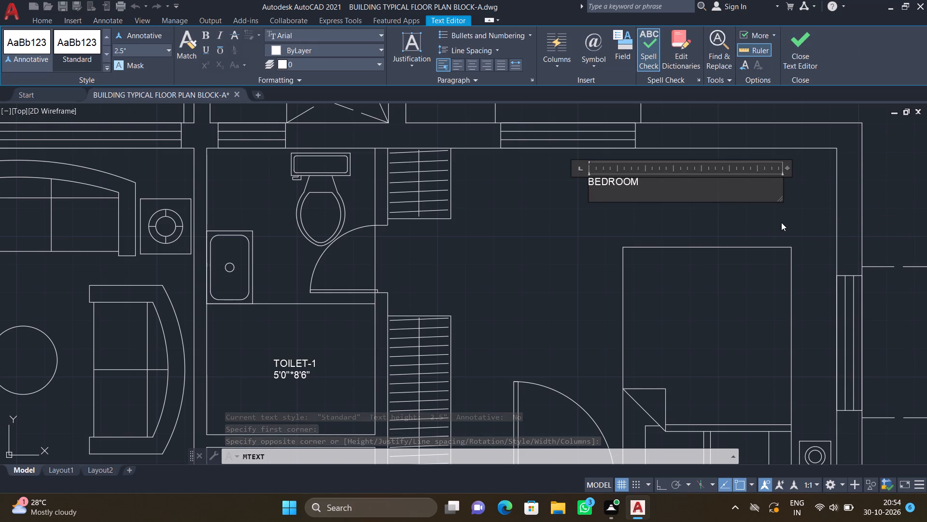
key("BackSpace")
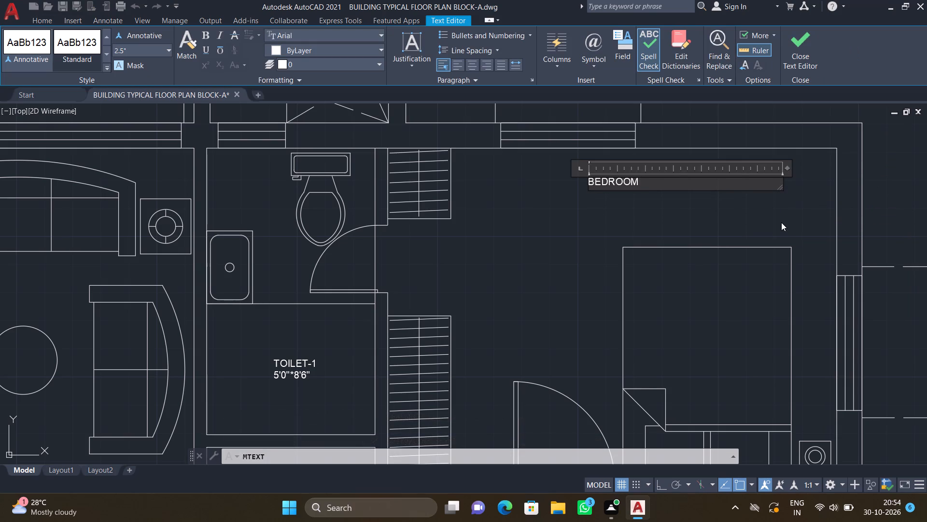
type("-1")
key("Return")
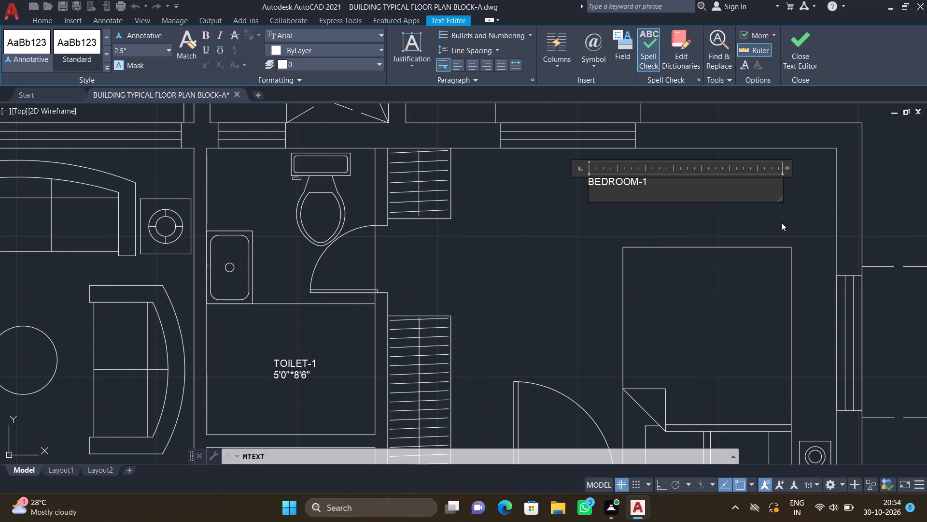
type("13'")
type("4\"")
key("asterisk")
type("10'")
type("0\"")
key("Return")
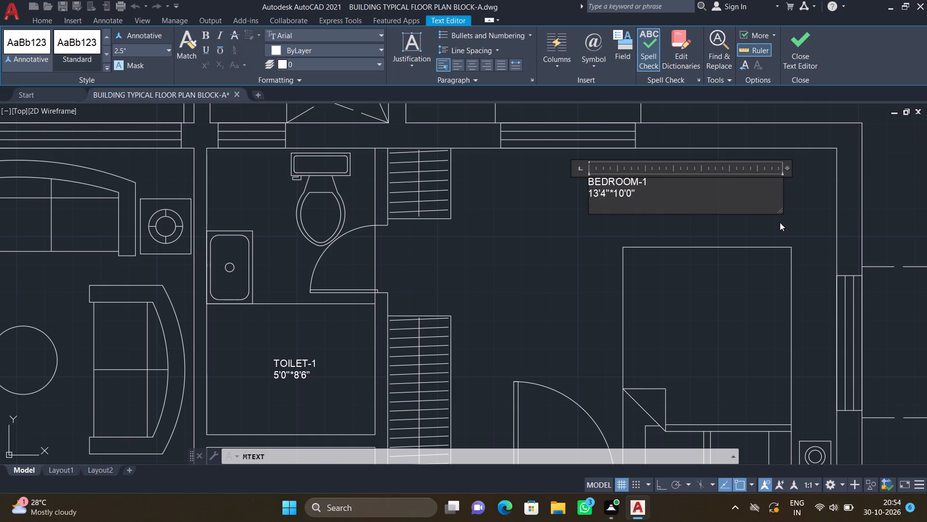
key("Escape")
left_click(482, 252)
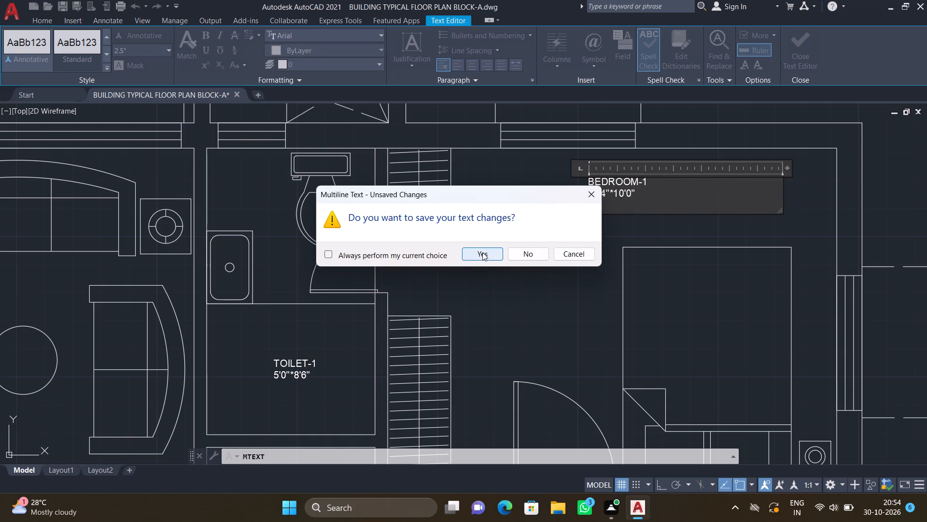
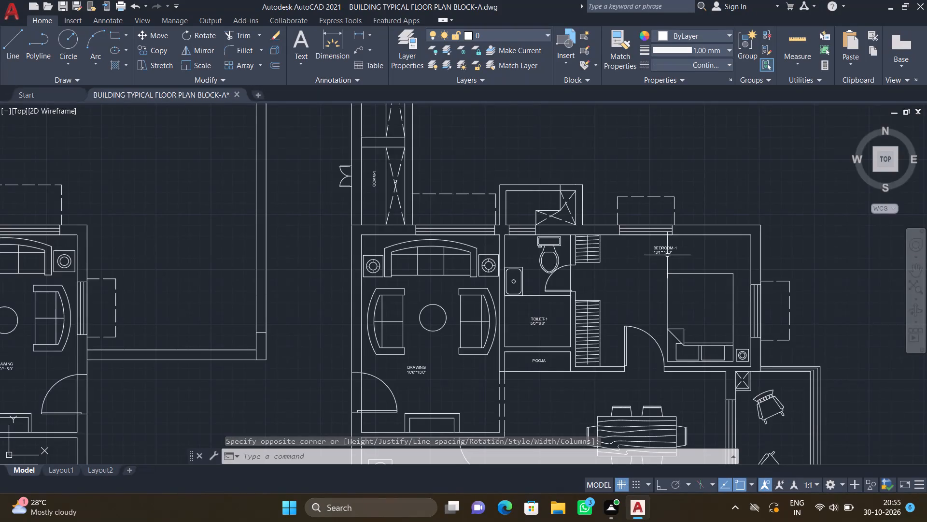
Move the BEDROOM-1 label diagonally closer to the bed, to about the middle of the space just above its foot end.
scroll(667, 255, "up", 1)
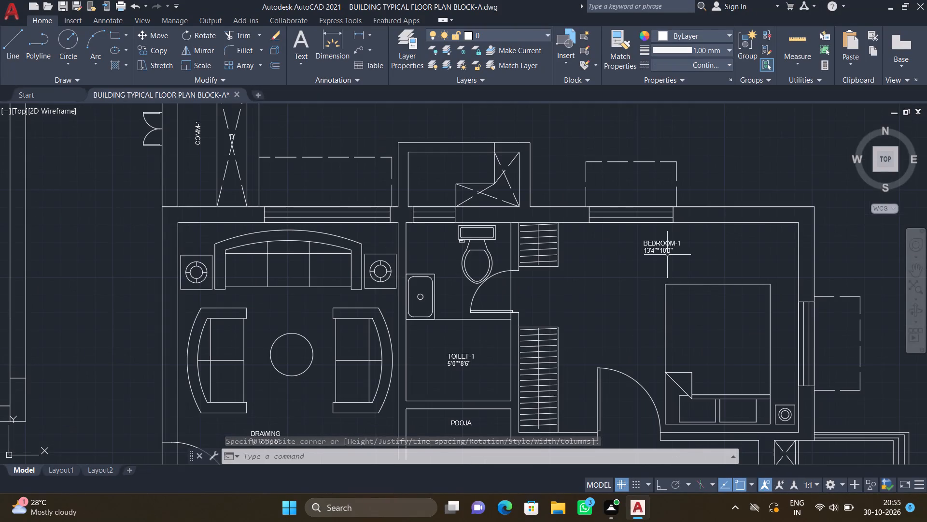
key("m")
key("Return")
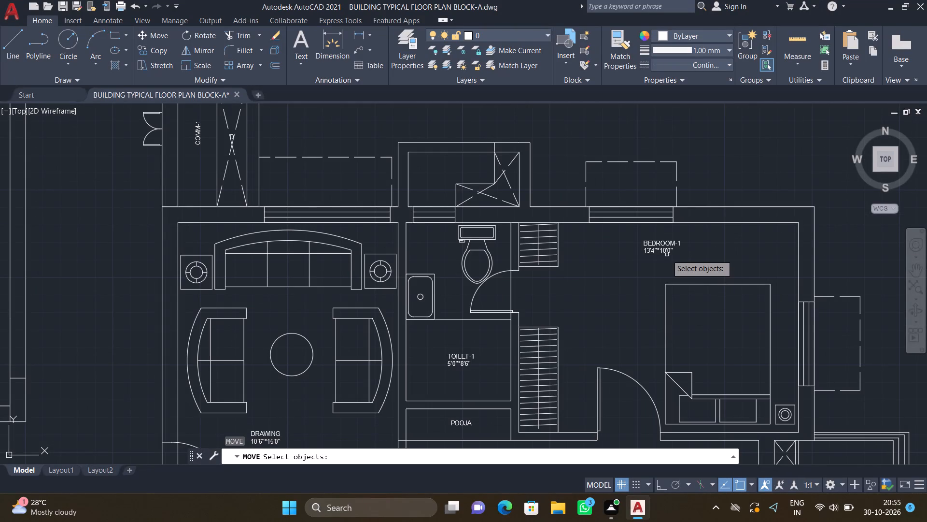
scroll(668, 255, "up", 2)
left_click(667, 243)
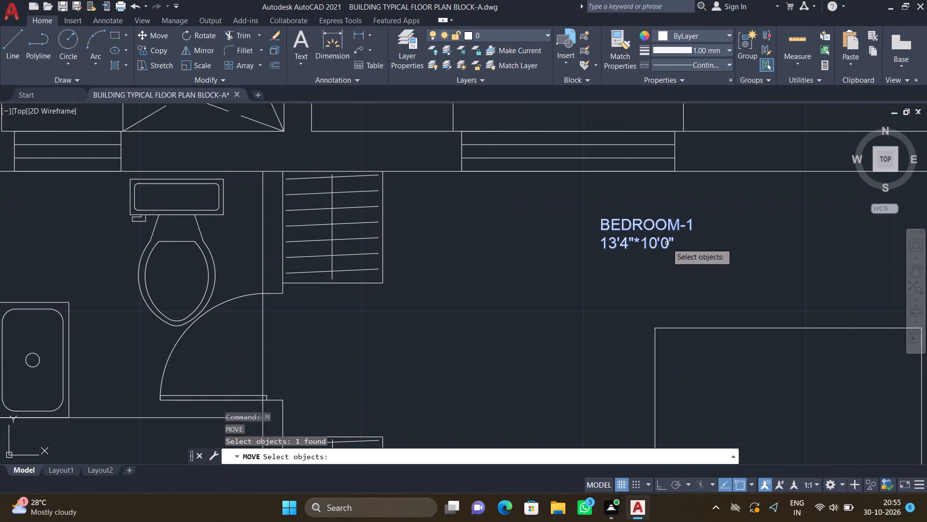
key("Return")
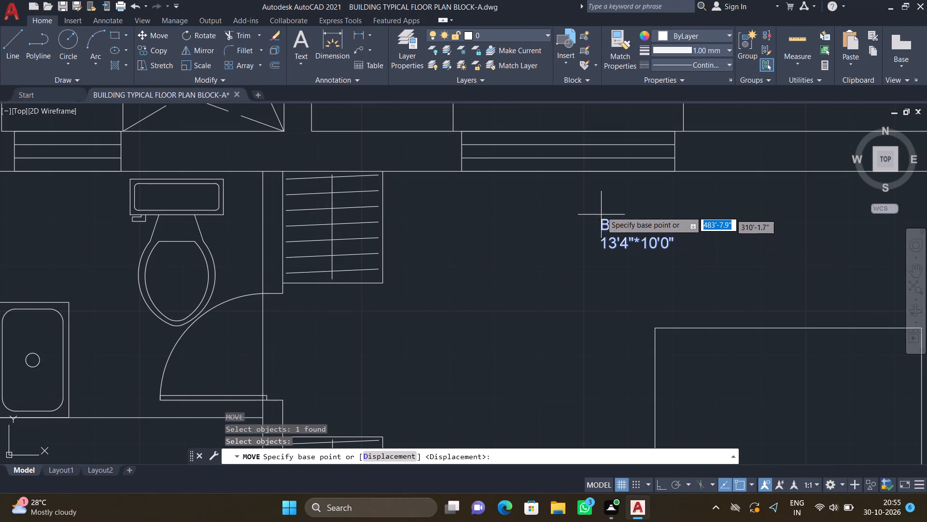
left_click(601, 213)
scroll(601, 214, "down", 2)
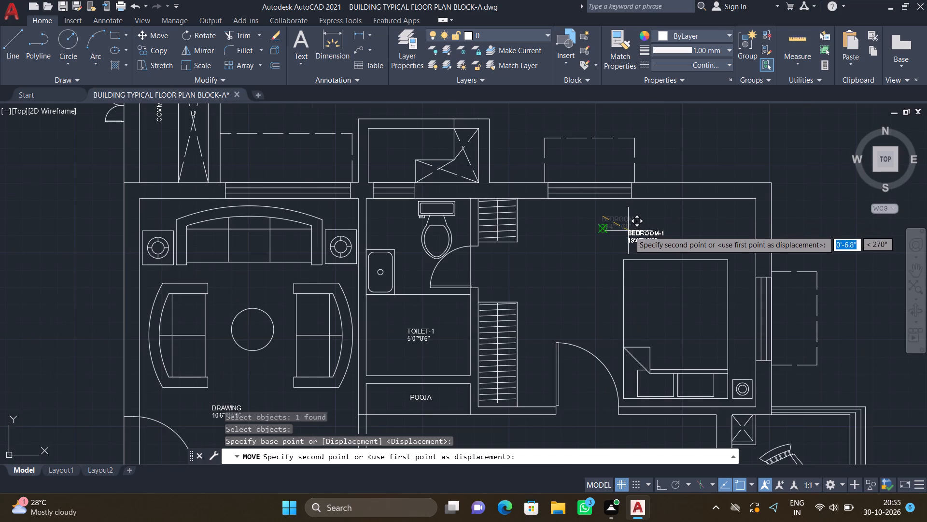
scroll(643, 237, "up", 3)
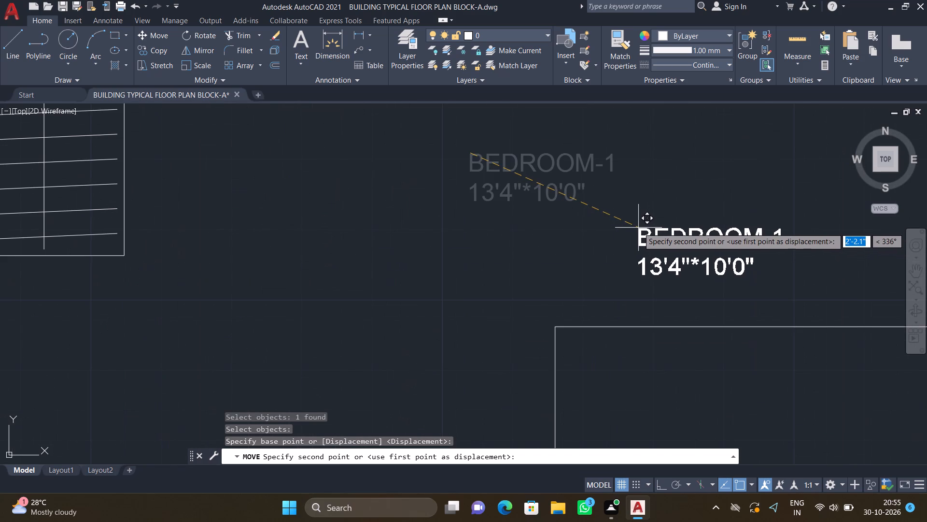
left_click(643, 220)
scroll(631, 220, "down", 3)
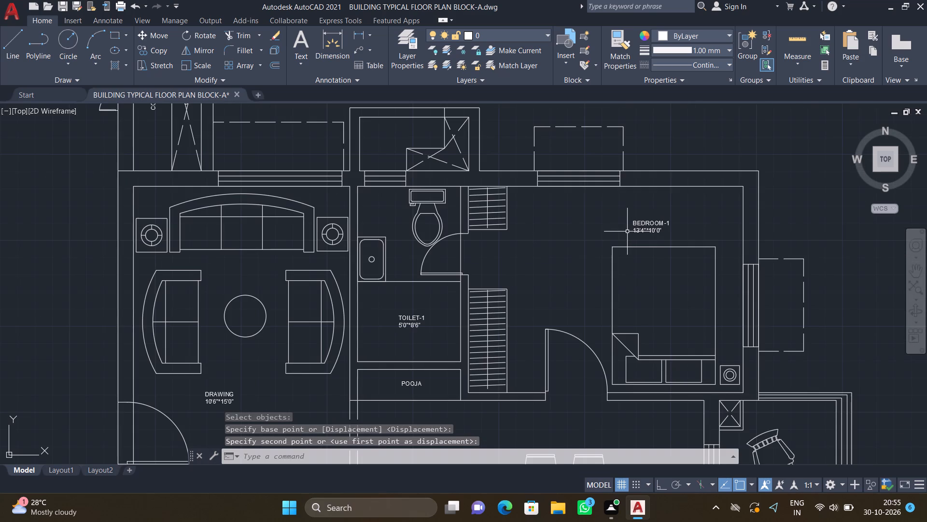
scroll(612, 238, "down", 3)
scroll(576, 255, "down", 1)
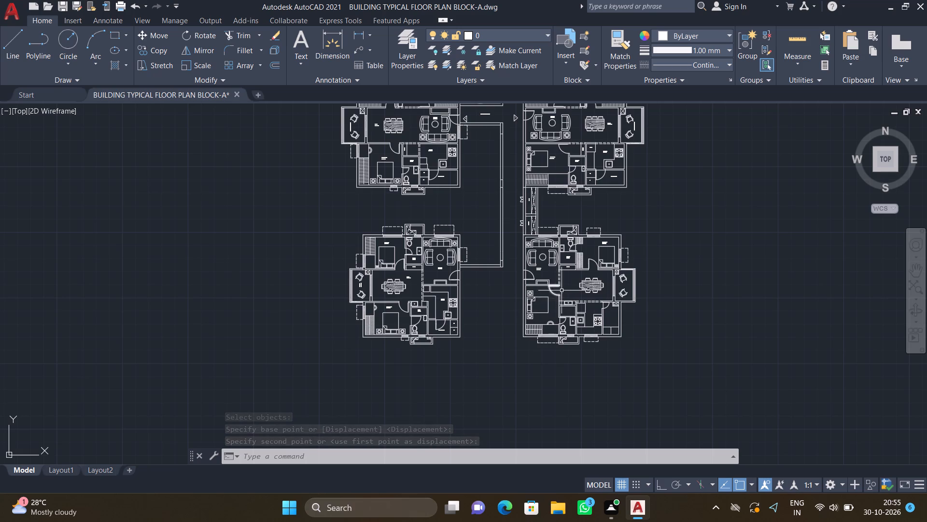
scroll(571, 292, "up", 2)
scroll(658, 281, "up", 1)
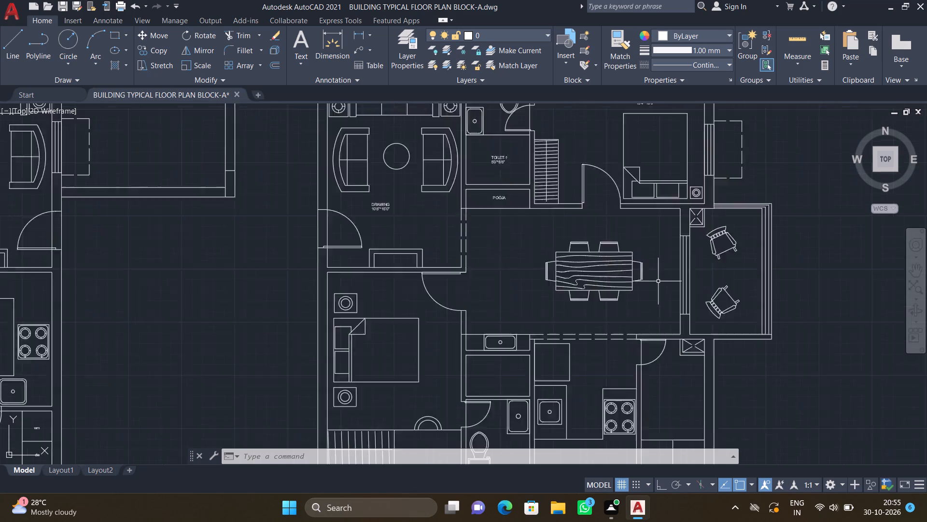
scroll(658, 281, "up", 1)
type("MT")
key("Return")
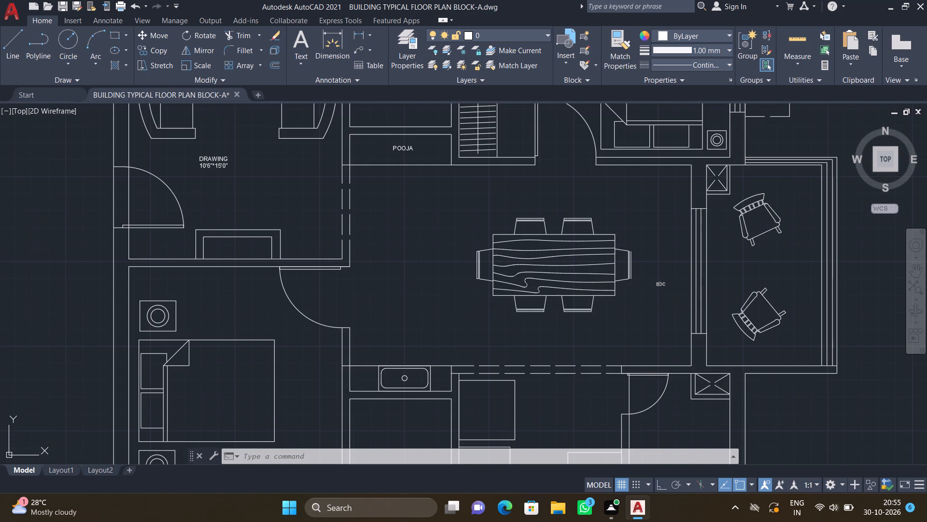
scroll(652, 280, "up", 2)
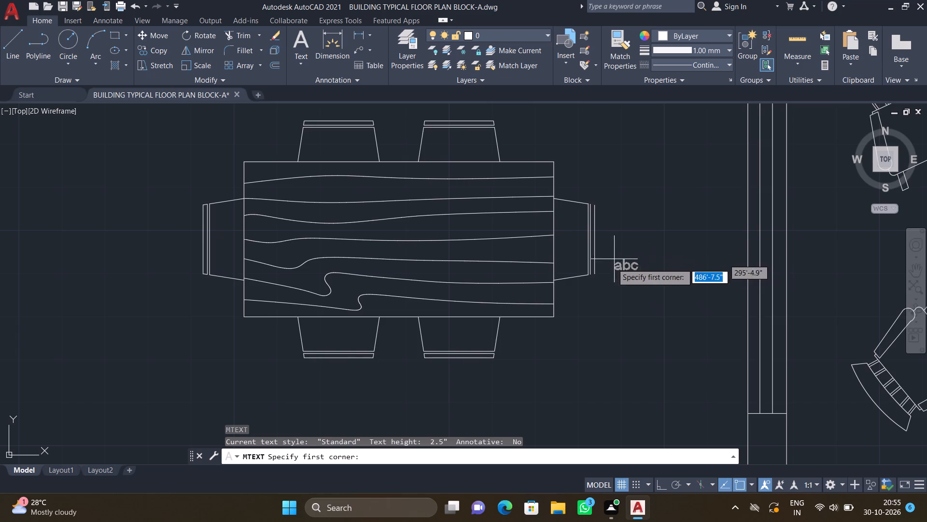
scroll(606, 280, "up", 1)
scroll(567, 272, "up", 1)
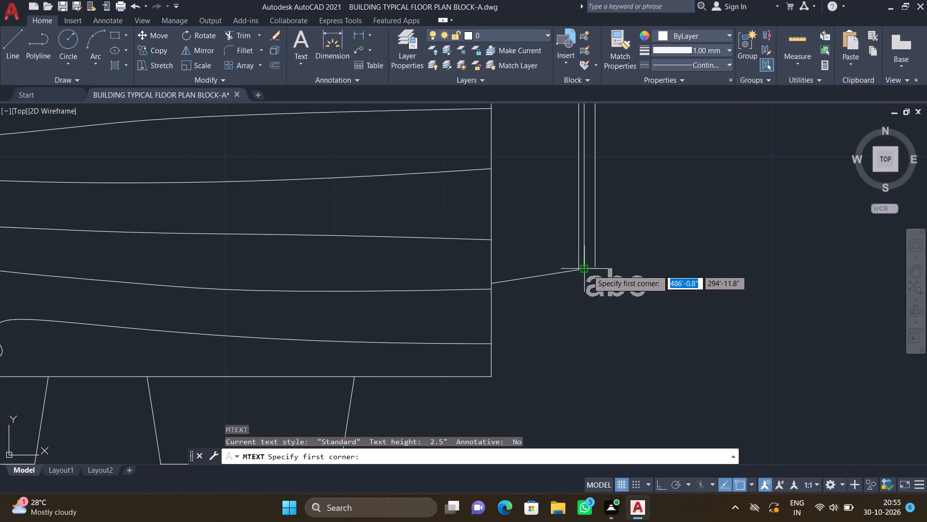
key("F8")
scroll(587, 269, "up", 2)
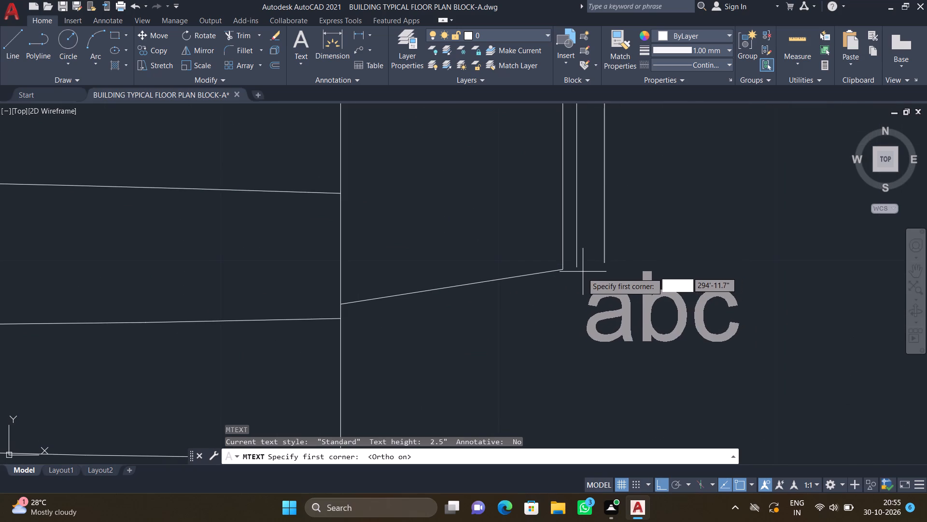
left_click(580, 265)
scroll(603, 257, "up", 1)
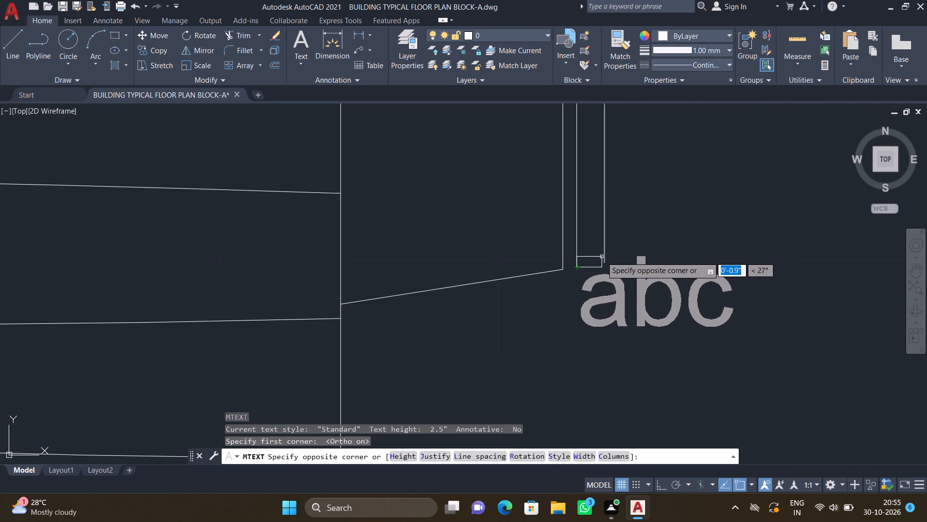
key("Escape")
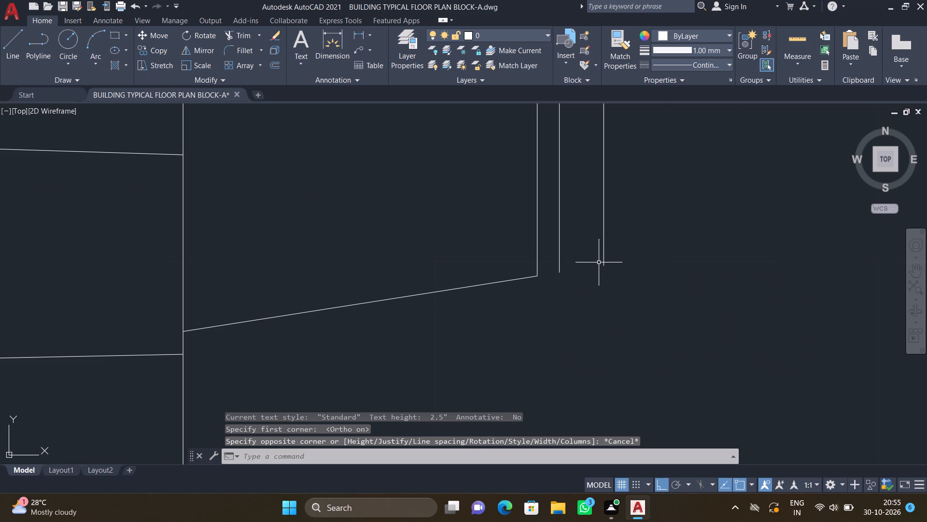
Draw a short line closing the open lower end of the backrest on the dining table's end chair nearest the balcony.
key("l")
key("Return")
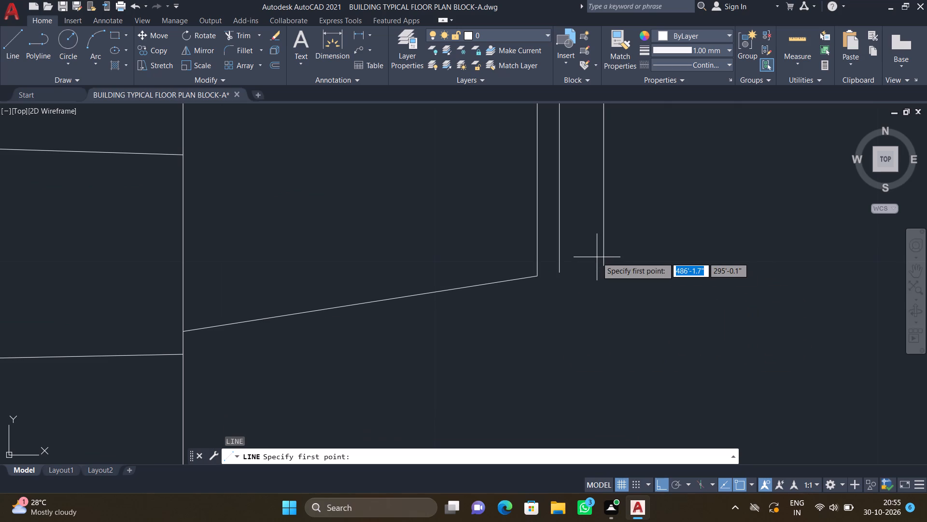
key("F8")
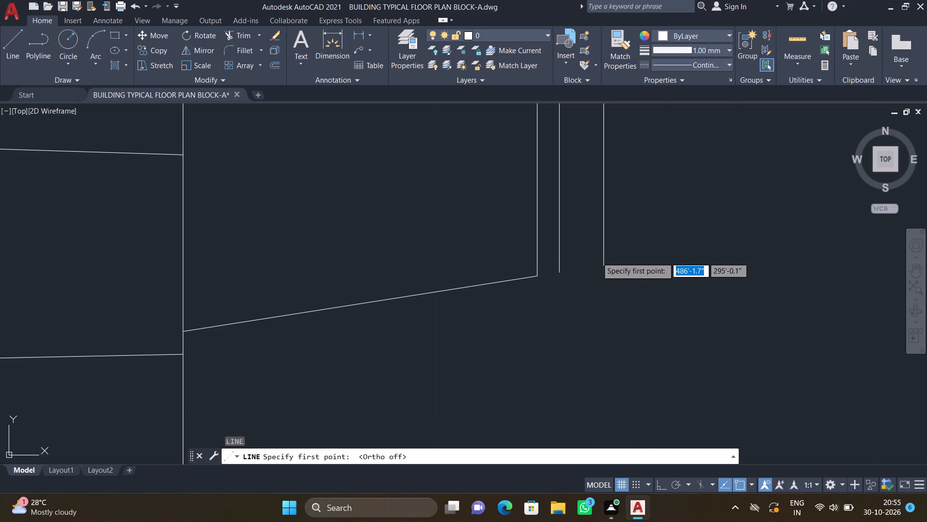
scroll(568, 286, "up", 2)
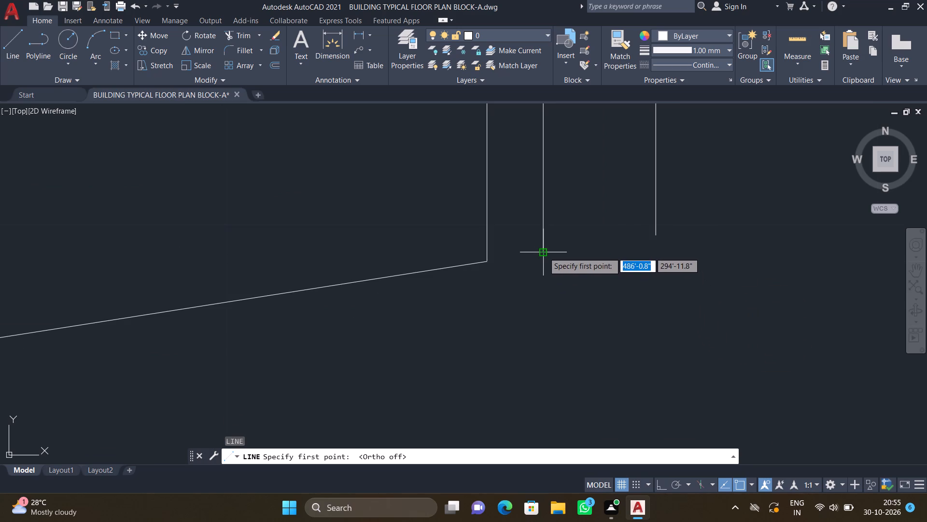
left_click(543, 252)
scroll(659, 245, "up", 1)
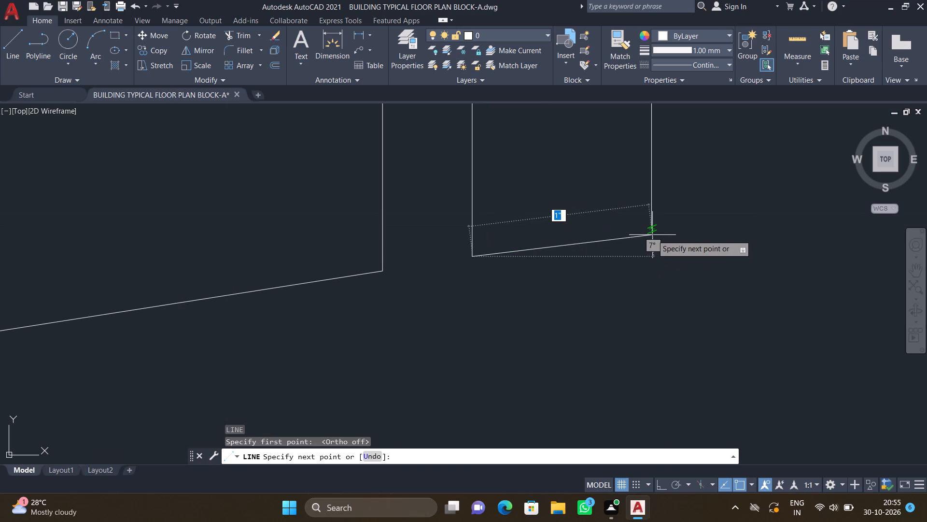
scroll(651, 235, "up", 2)
left_click(647, 220)
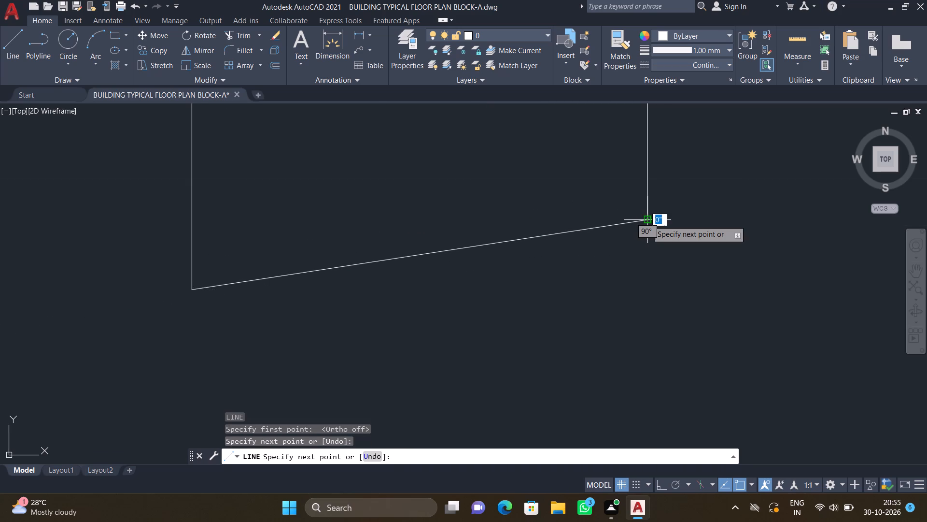
key("Return")
Draw a short line closing the open upper end of the same dining chair's backrest.
scroll(602, 220, "down", 5)
scroll(556, 170, "down", 8)
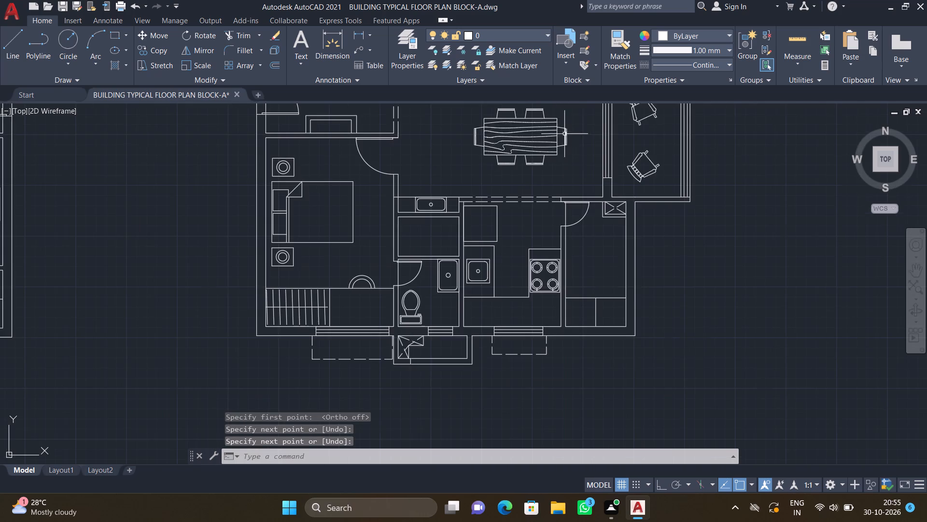
scroll(563, 135, "up", 5)
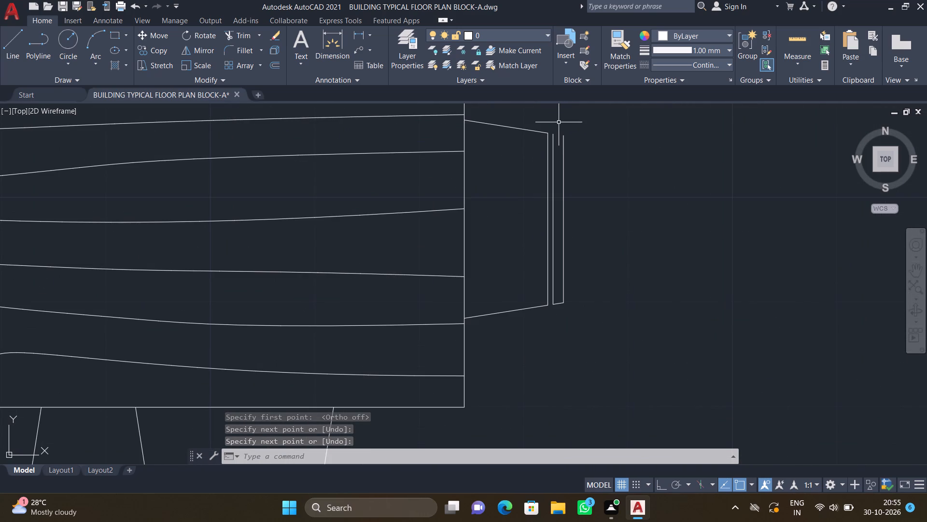
key("l")
key("Return")
scroll(547, 127, "up", 2)
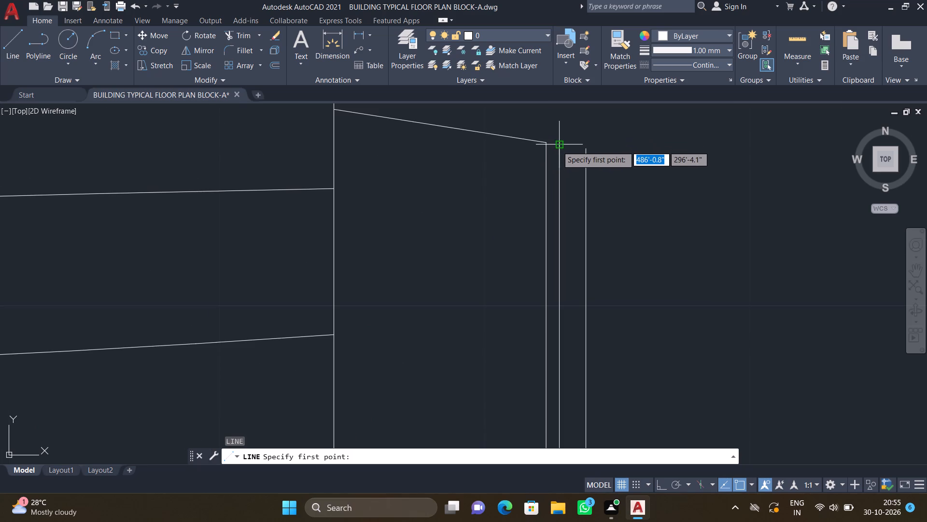
left_click(558, 145)
scroll(581, 153, "up", 3)
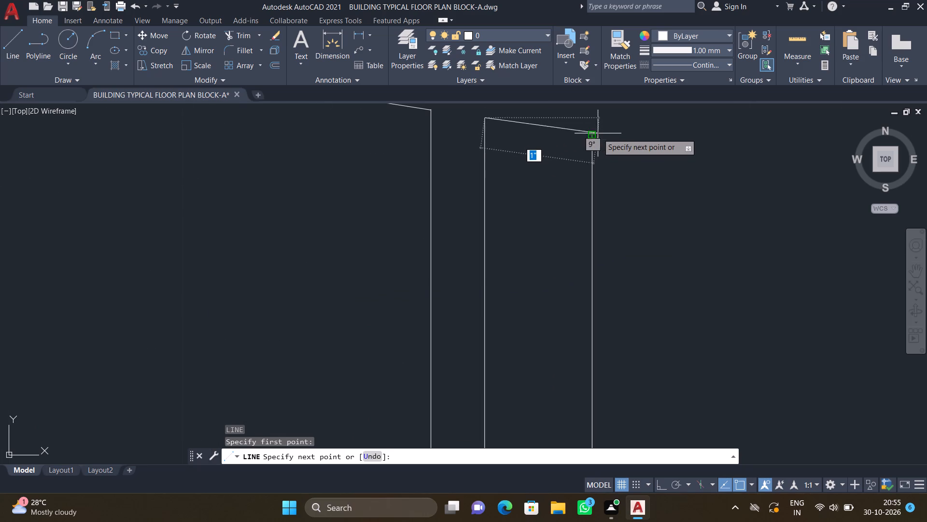
left_click(593, 135)
key("Return")
Add a multiline text label reading "DINING" with "17'0"*10'0"" on a second line between the dining table's balcony-side chair and the balcony wall.
scroll(554, 175, "down", 3)
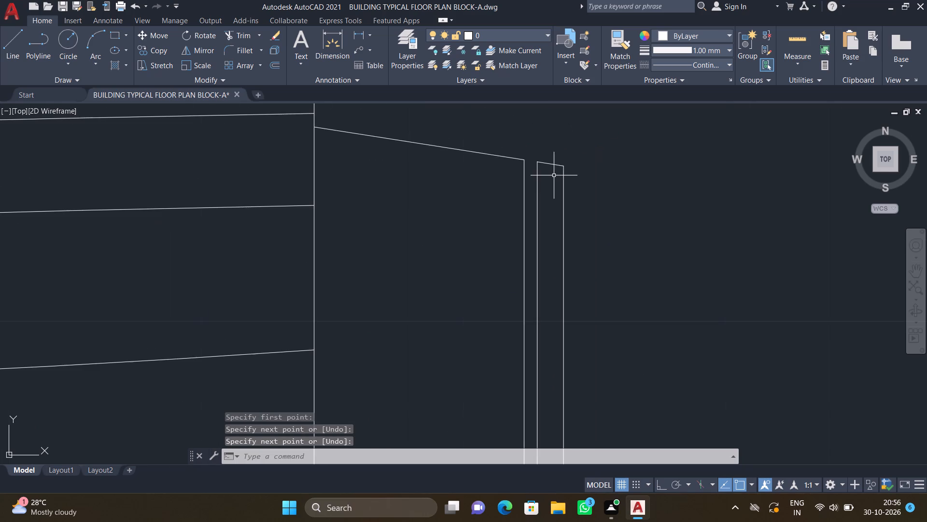
scroll(553, 175, "down", 4)
scroll(578, 214, "down", 2)
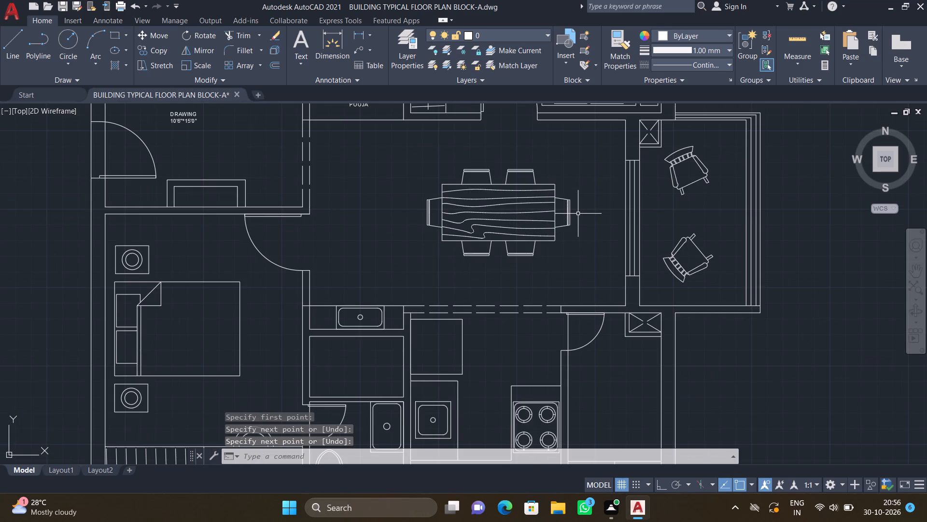
scroll(572, 215, "down", 2)
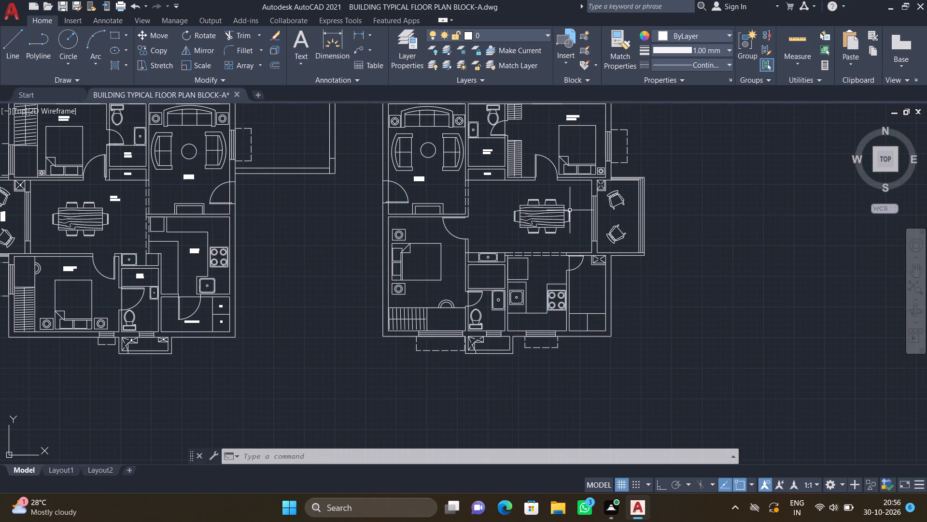
scroll(570, 206, "down", 1)
scroll(573, 153, "up", 2)
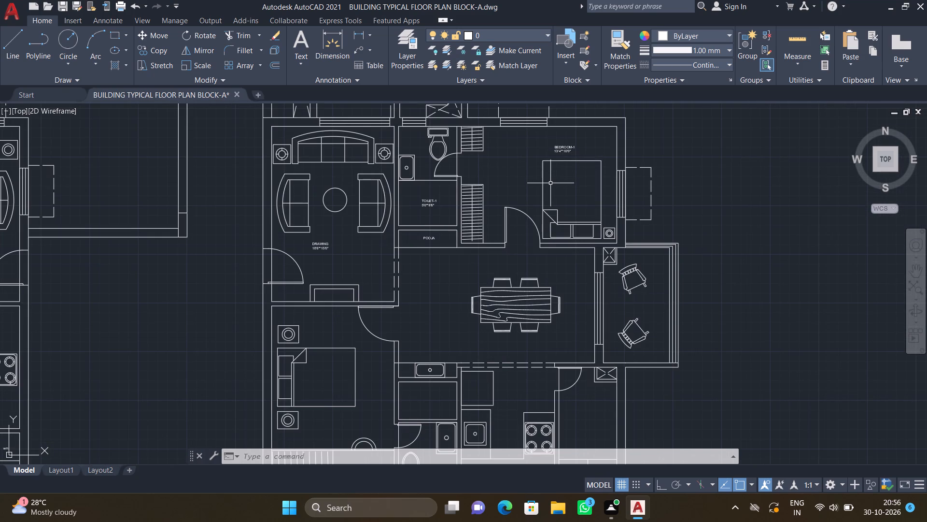
type("MT")
key("Return")
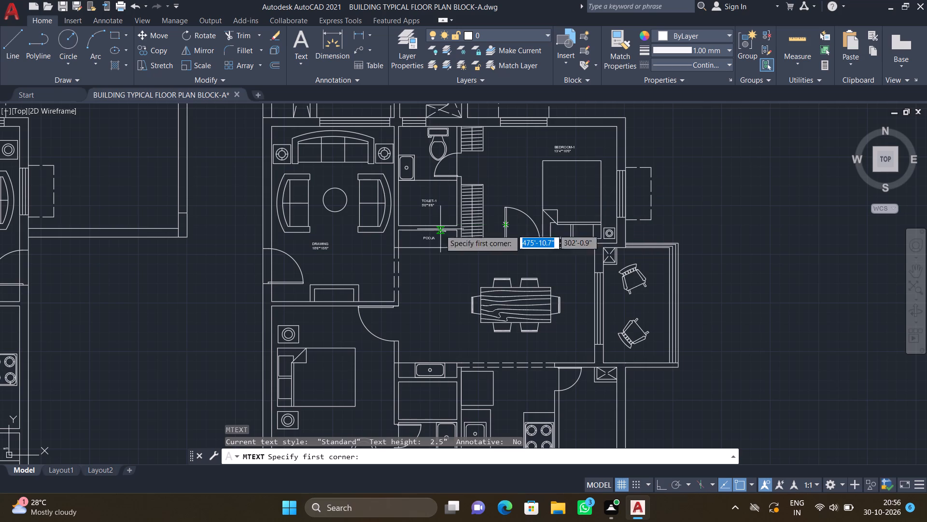
scroll(523, 300, "up", 1)
scroll(618, 331, "up", 2)
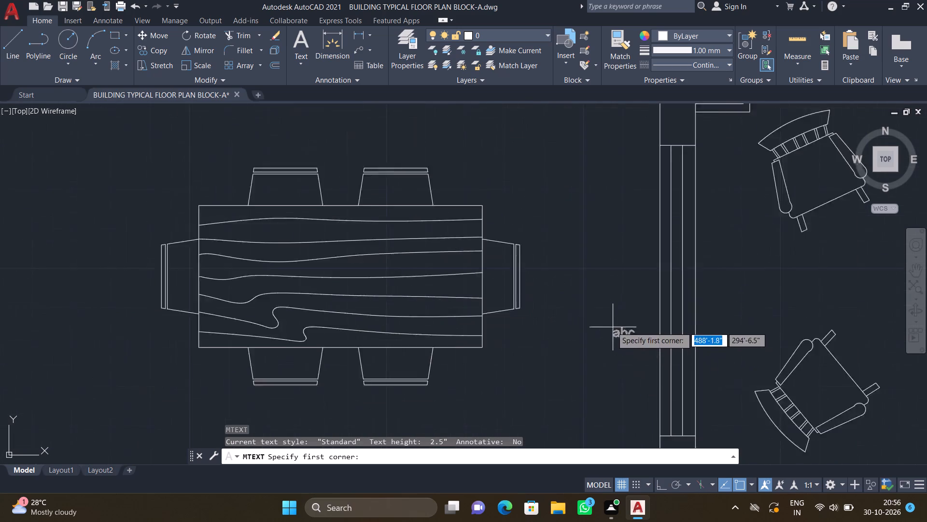
scroll(610, 325, "up", 1)
left_click(487, 219)
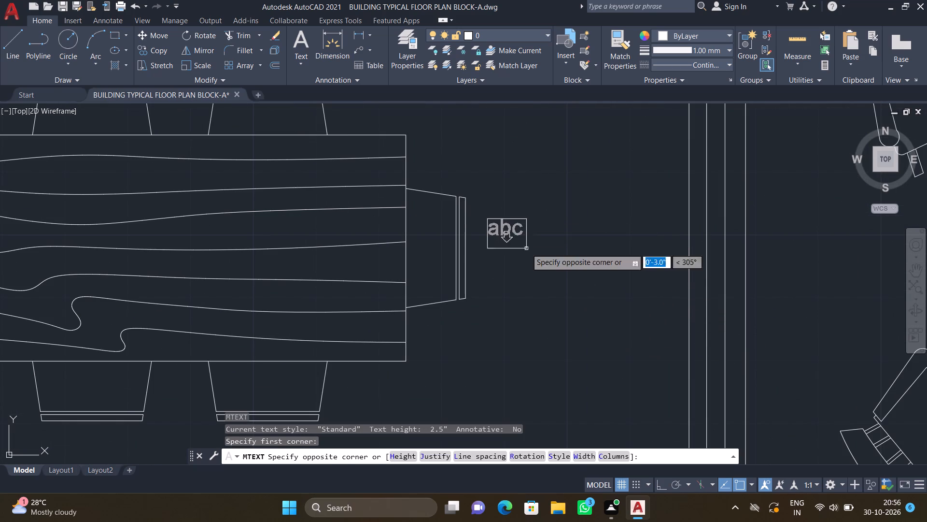
left_click(658, 290)
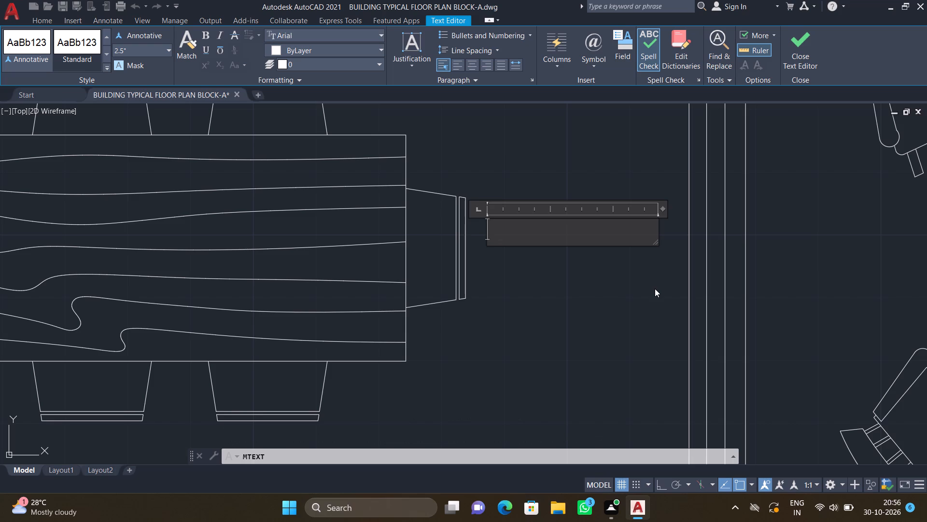
type("DINING")
key("Return")
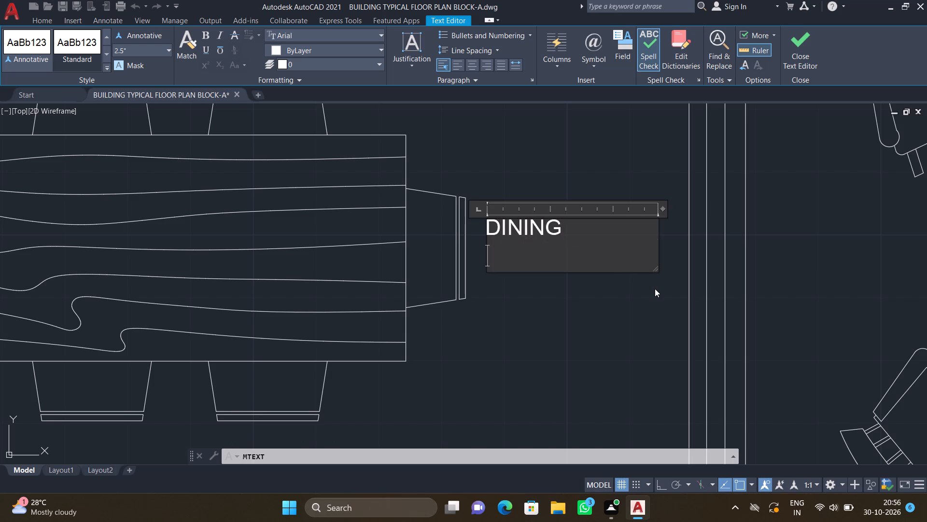
type("17'")
type("0\"*")
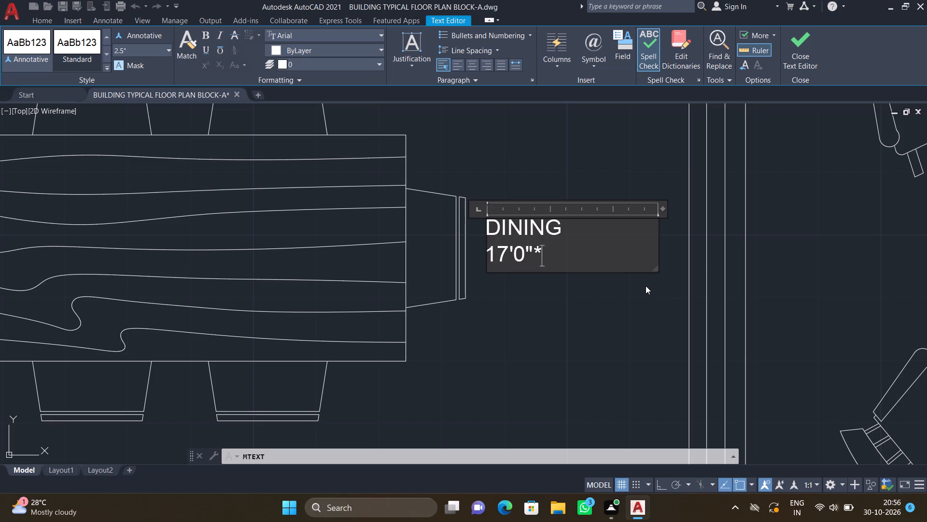
type("10'")
type("0\"")
key("Return")
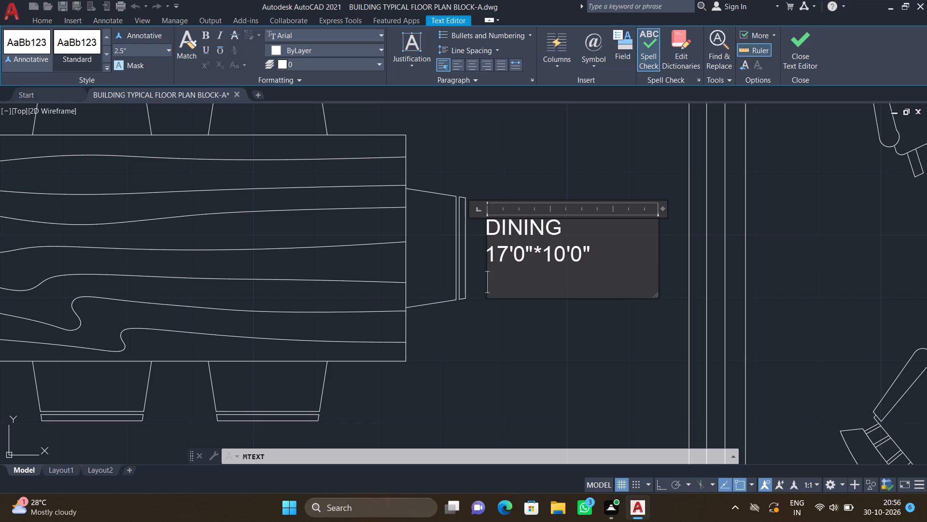
key("Escape")
left_click(488, 251)
Add a multiline text label "D" at the centre of the crossed square duct in the balcony corner nearest BEDROOM-1.
scroll(484, 262, "down", 3)
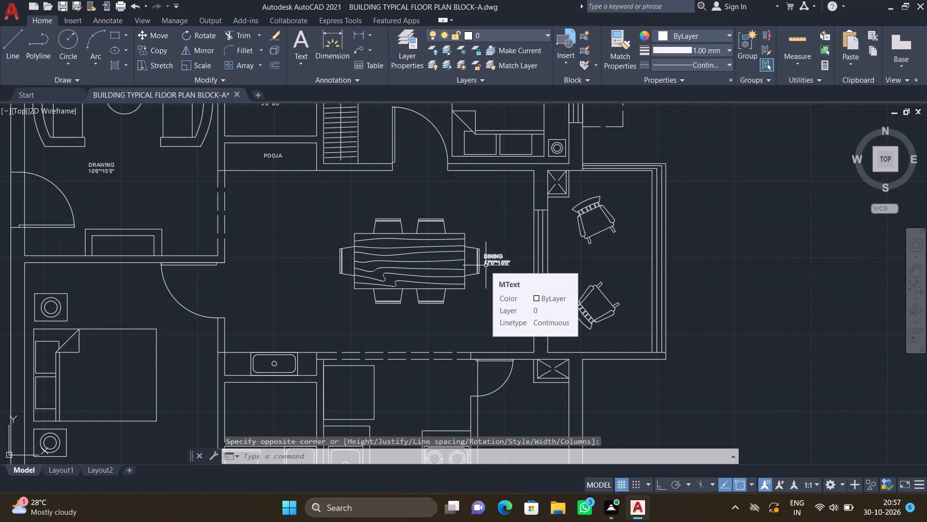
scroll(566, 177, "up", 3)
scroll(526, 198, "up", 1)
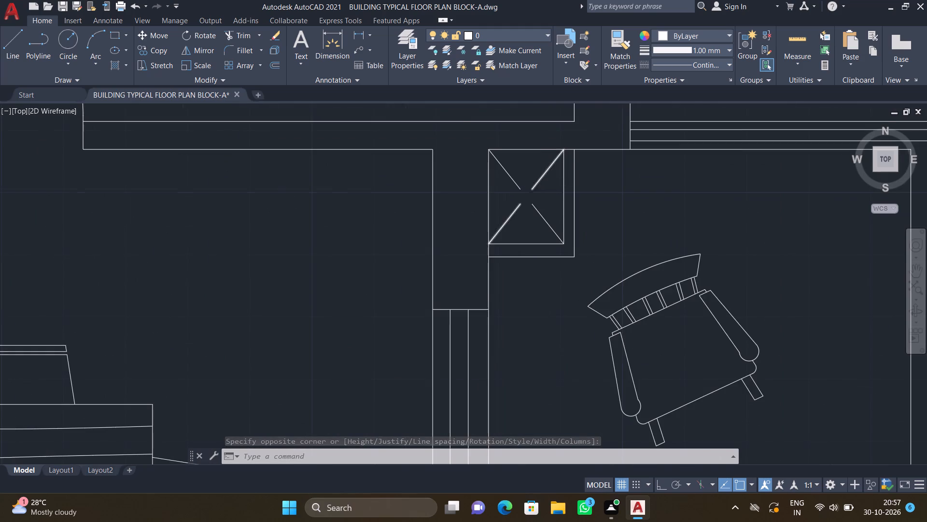
scroll(526, 198, "up", 1)
key("m")
key("t")
key("Return")
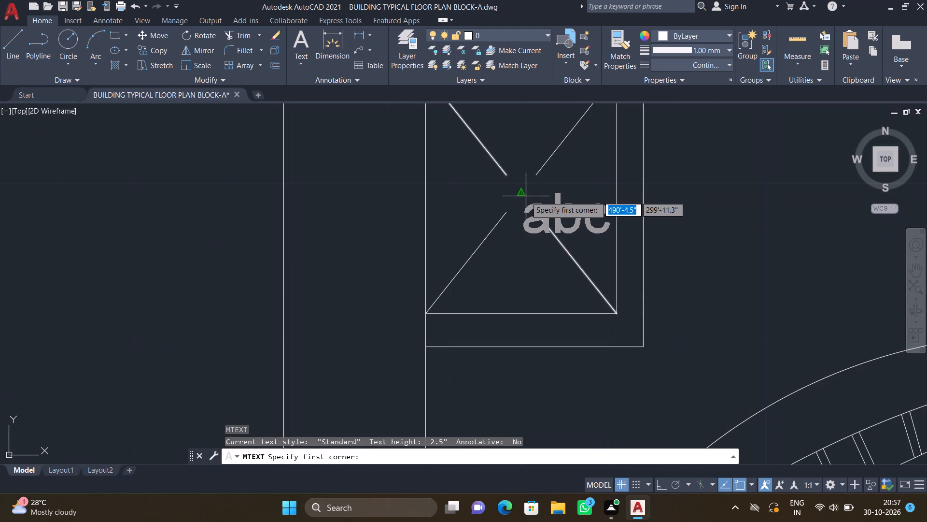
scroll(513, 176, "up", 1)
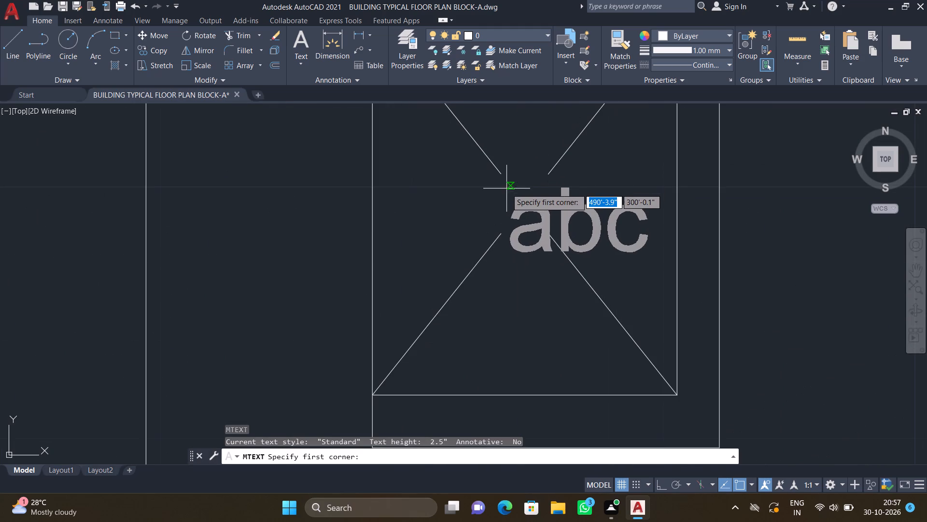
left_click_drag(503, 182, 505, 187)
left_click(556, 231)
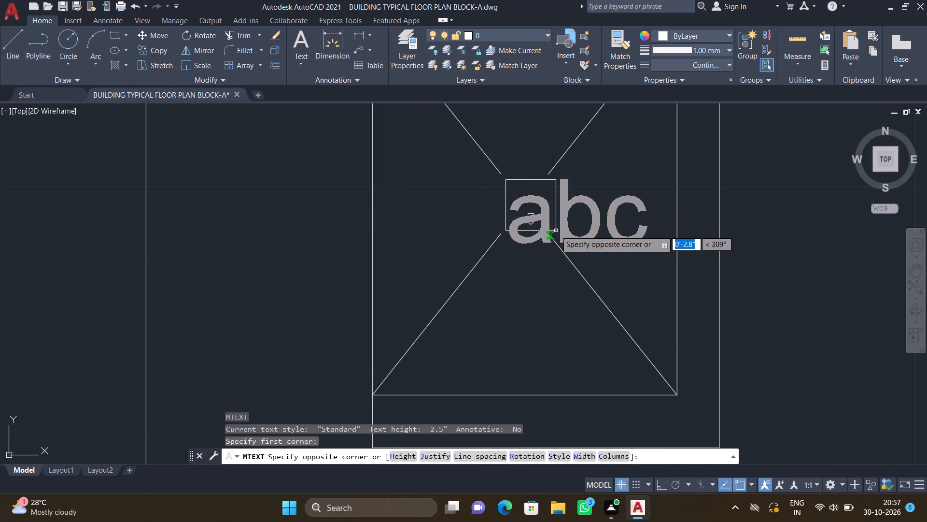
key("d")
key("Return")
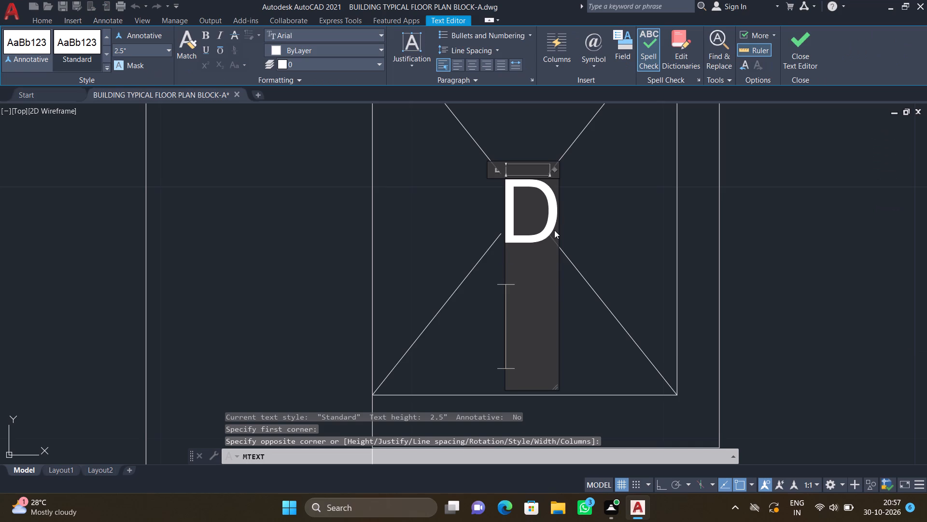
key("Escape")
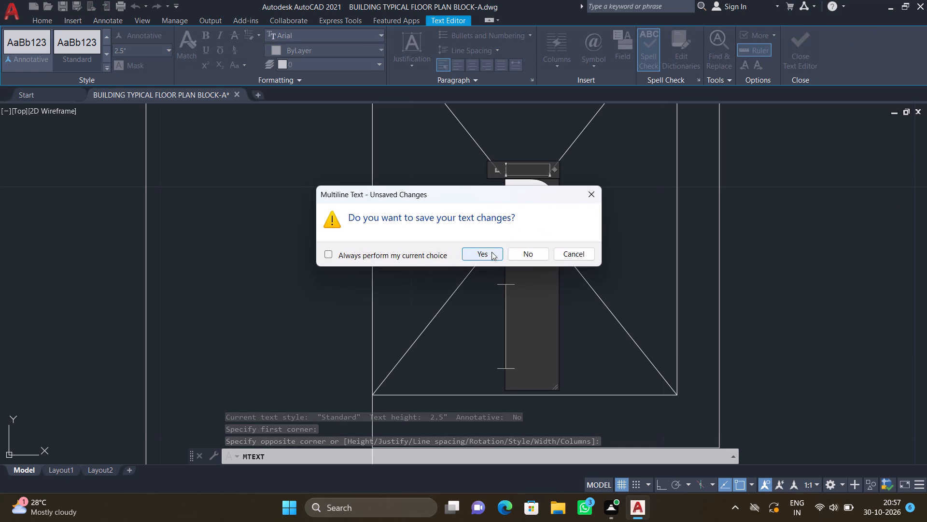
left_click(492, 252)
Add a multiline text label "D" where the diagonals cross in the upright arm of the L-shaped duct outside TOILET-1.
scroll(492, 252, "down", 4)
scroll(433, 224, "down", 4)
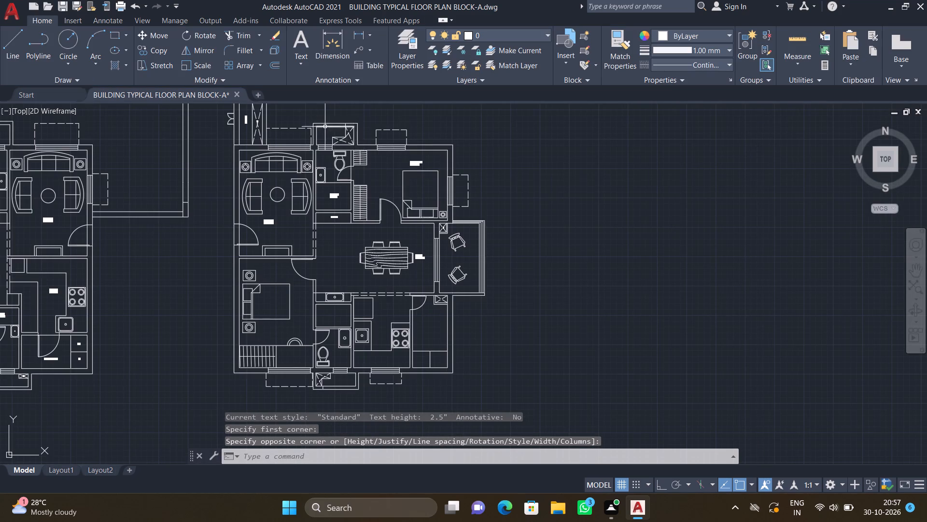
scroll(328, 128, "up", 2)
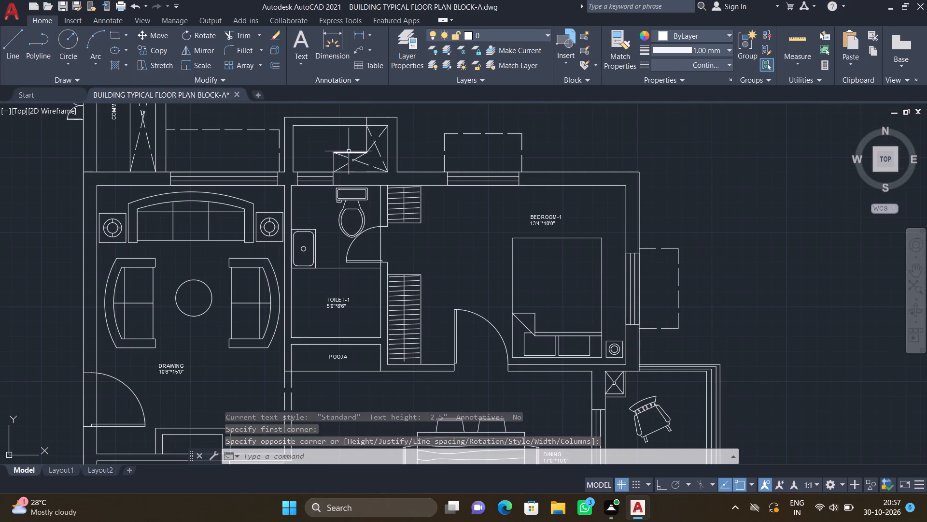
scroll(369, 144, "up", 2)
key("m")
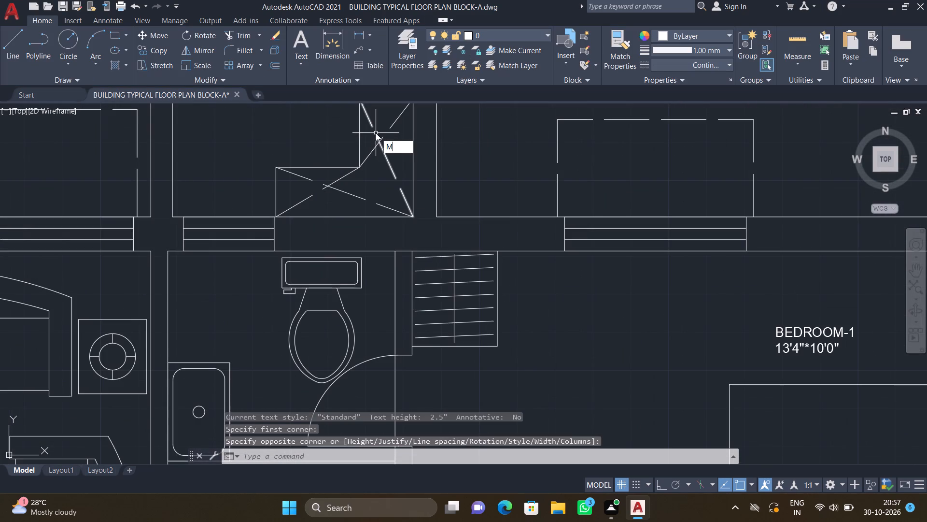
key("t")
key("Return")
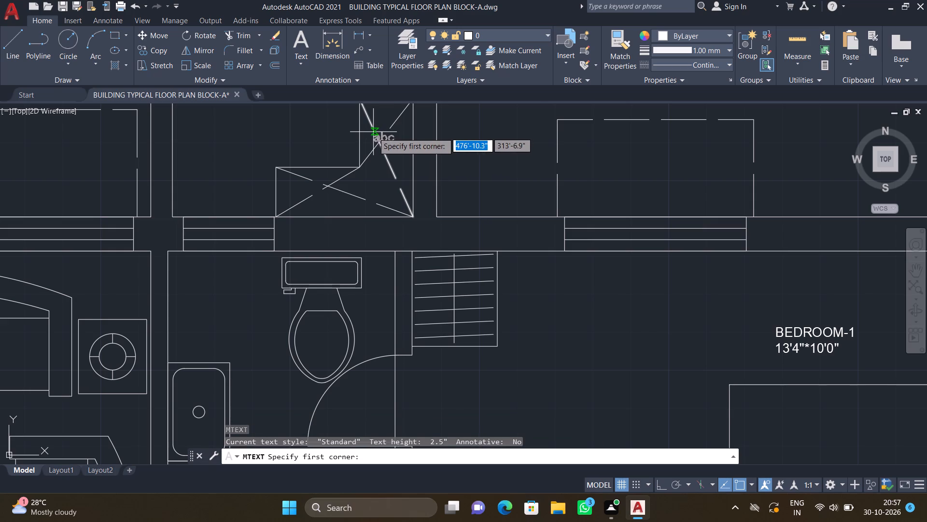
scroll(373, 132, "up", 3)
left_click_drag(358, 125, 369, 138)
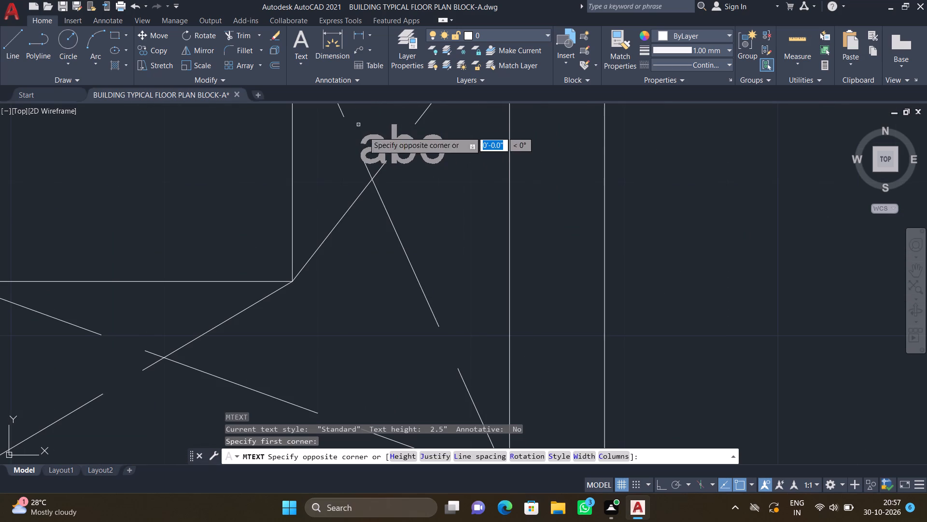
left_click_drag(369, 138, 370, 138)
scroll(396, 146, "up", 2)
left_click(388, 154)
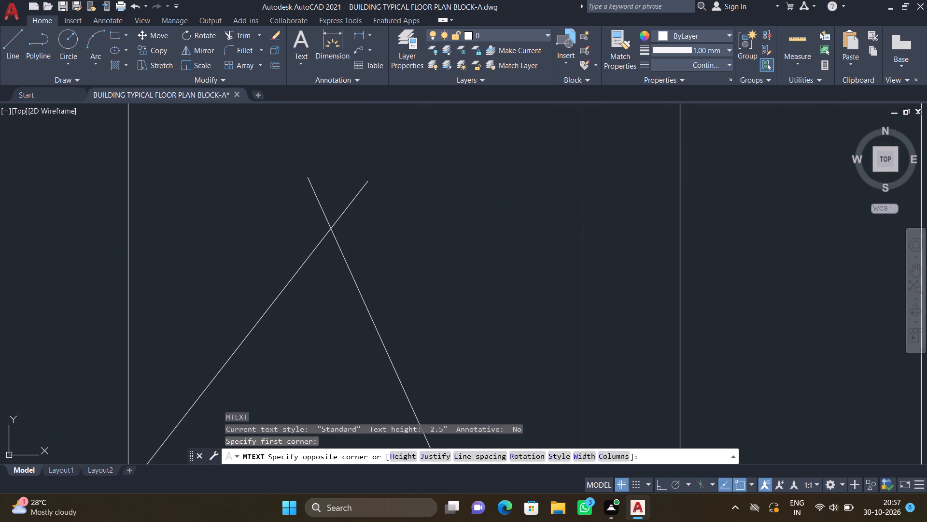
scroll(382, 134, "down", 3)
key("d")
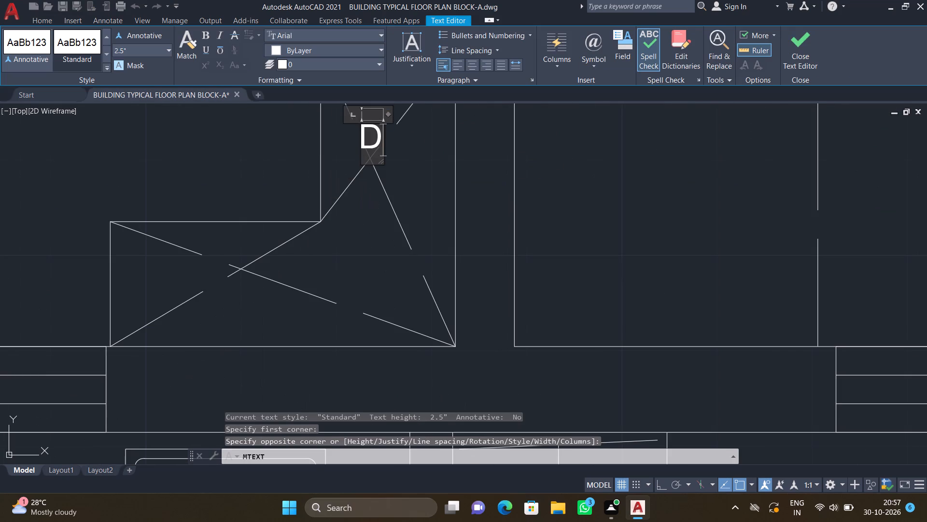
key("Return")
key("Escape")
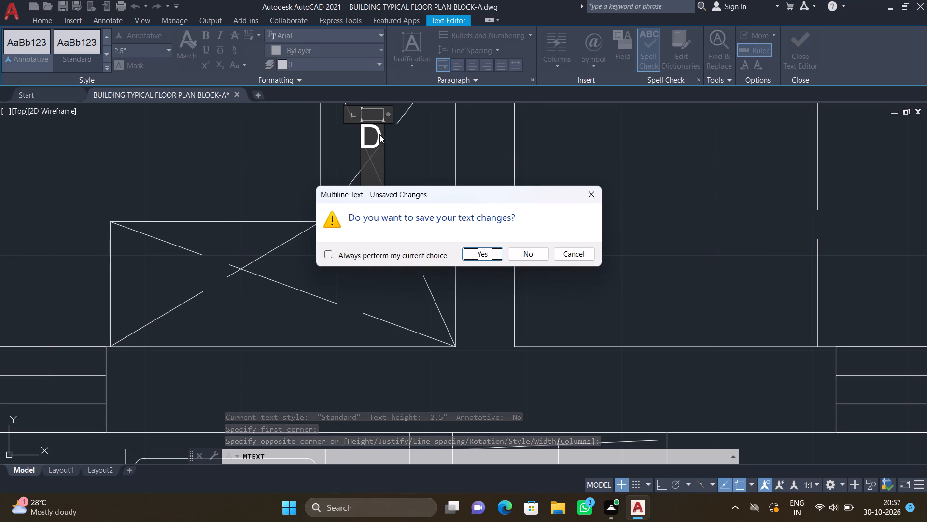
left_click(478, 251)
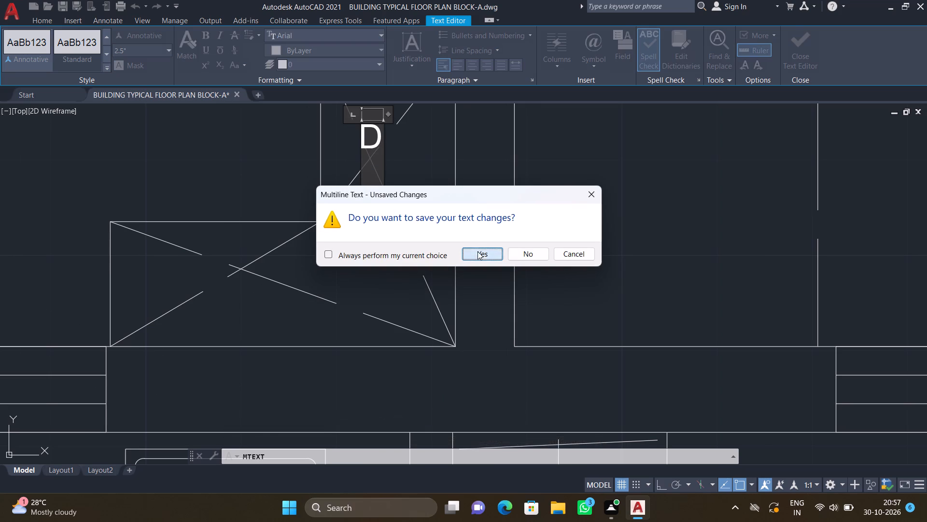
Examine the second apartment's plan around the dining area, kitchen and balcony for spaces that still need labels.
scroll(449, 220, "down", 1)
scroll(403, 159, "up", 1)
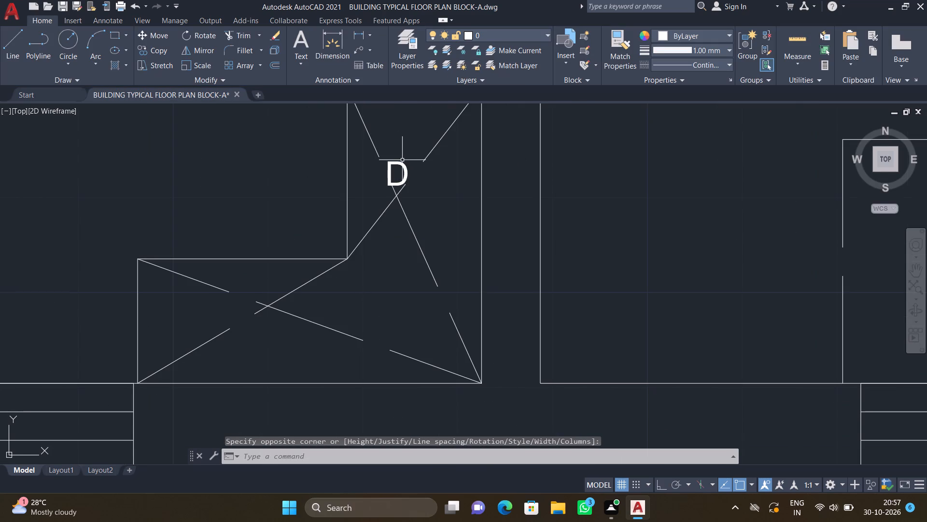
scroll(401, 159, "down", 4)
scroll(427, 225, "down", 3)
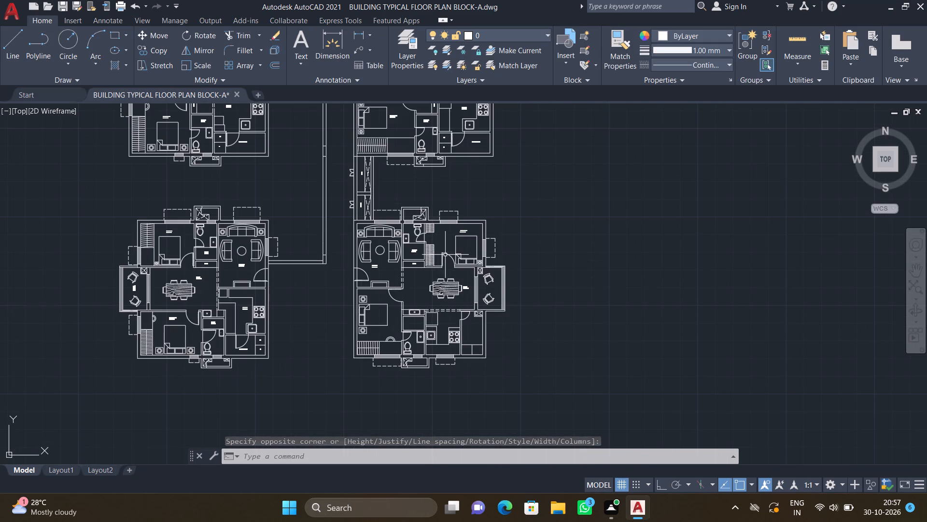
scroll(408, 290, "down", 1)
scroll(412, 290, "up", 3)
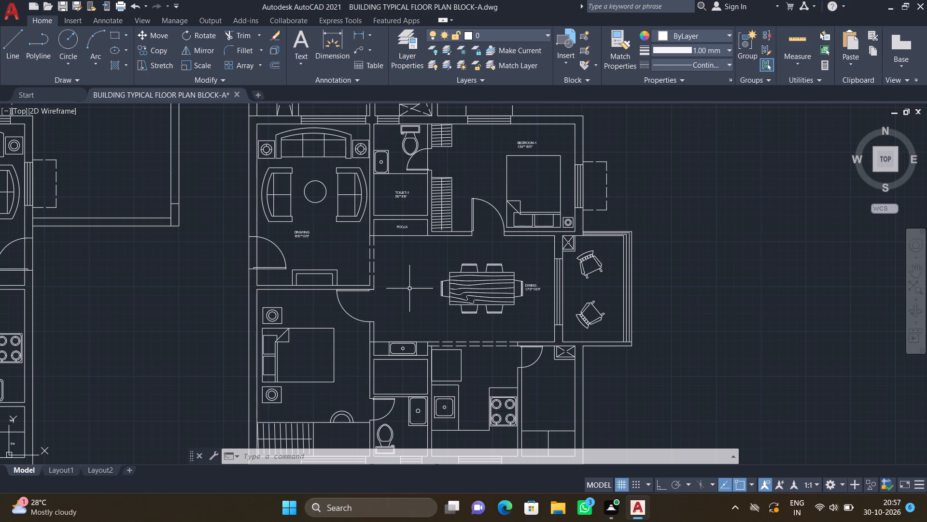
scroll(394, 307, "down", 1)
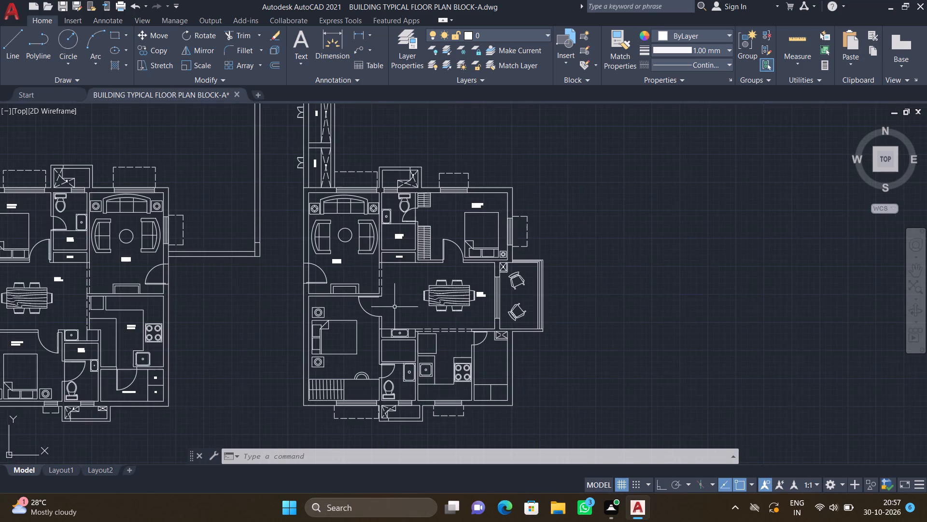
scroll(395, 325, "down", 2)
scroll(424, 369, "up", 2)
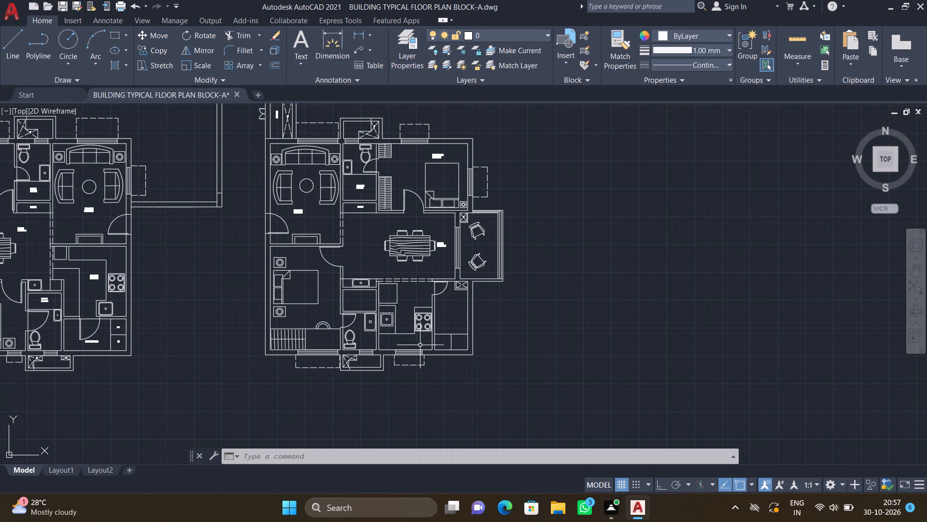
scroll(441, 310, "up", 1)
scroll(382, 300, "down", 1)
scroll(464, 237, "up", 2)
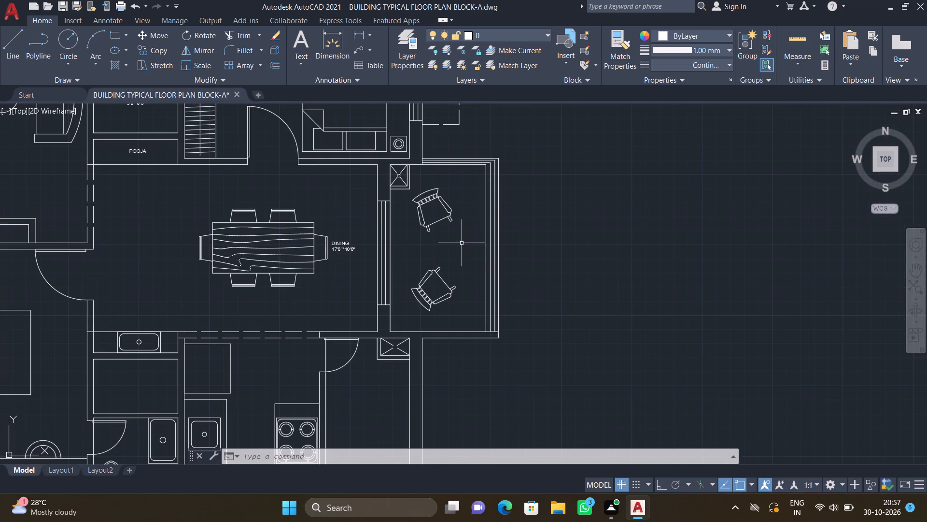
Add a multiline text label reading "5'8" WIDE BALCONY" between the two balcony chairs.
key("m")
key("t")
key("Return")
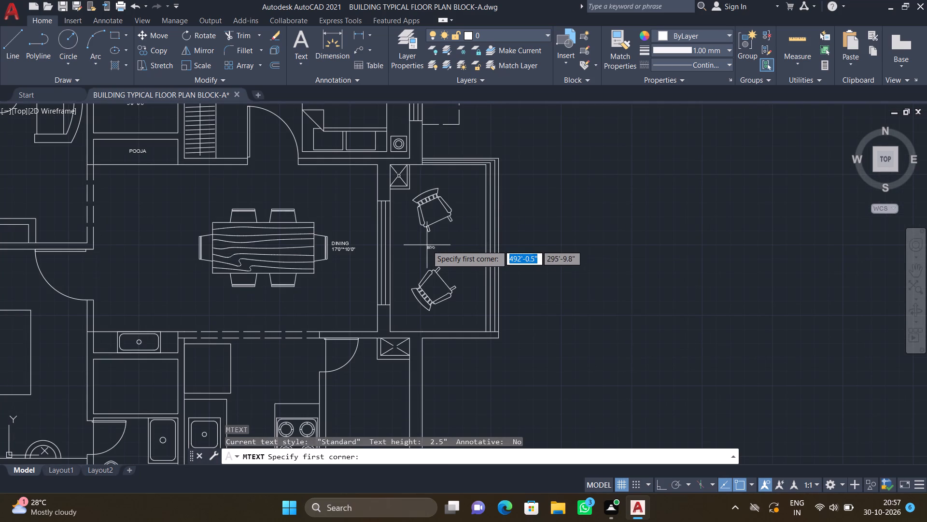
scroll(424, 244, "up", 2)
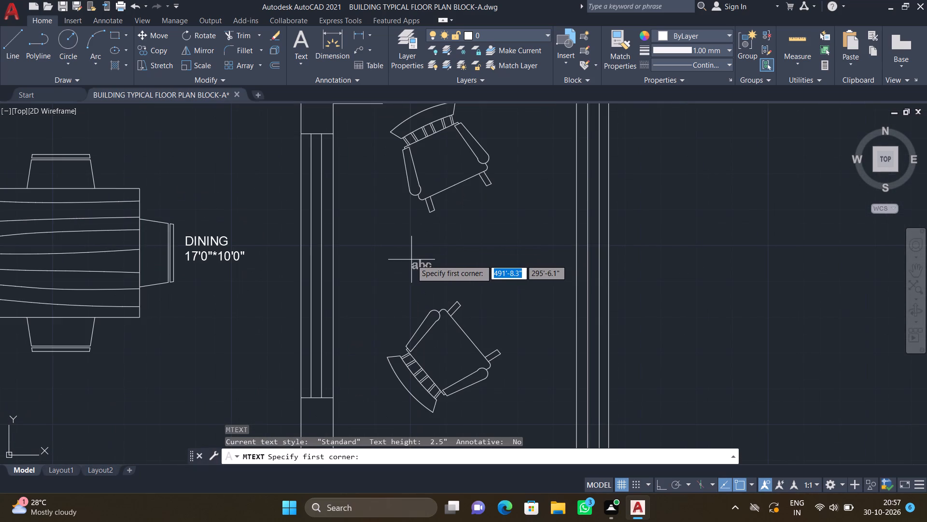
left_click_drag(381, 243, 392, 259)
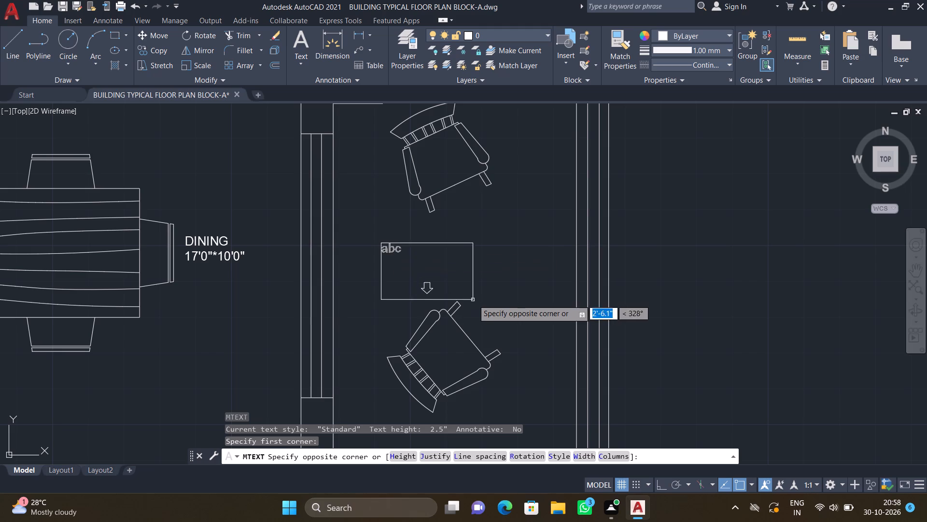
scroll(512, 287, "up", 2)
left_click(579, 287)
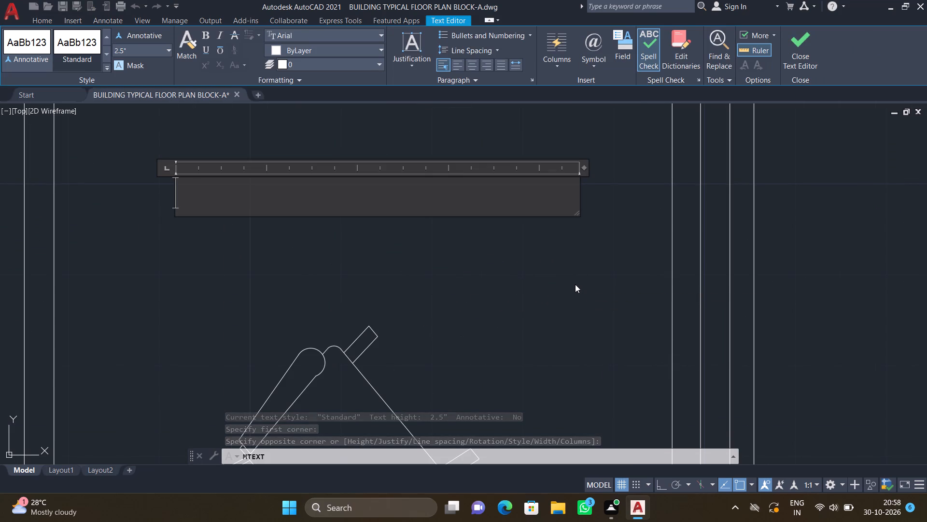
type("5'")
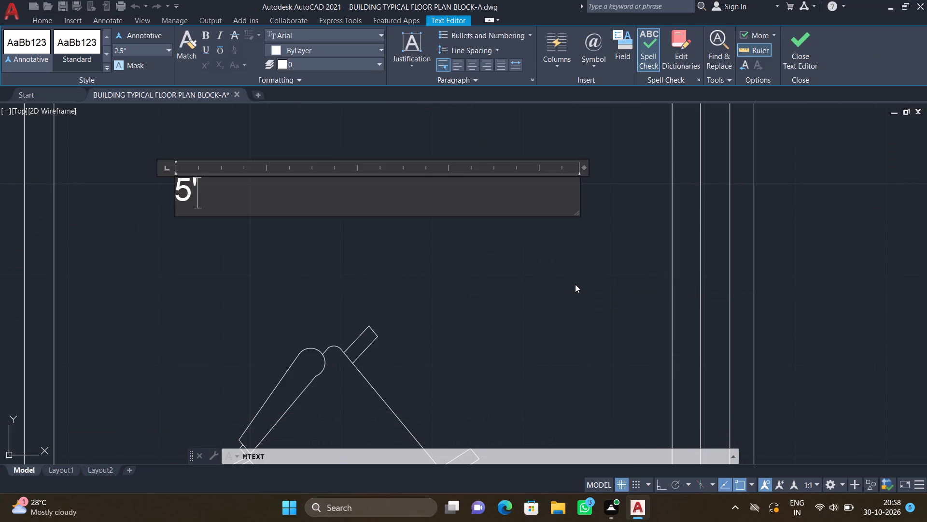
type("8\"")
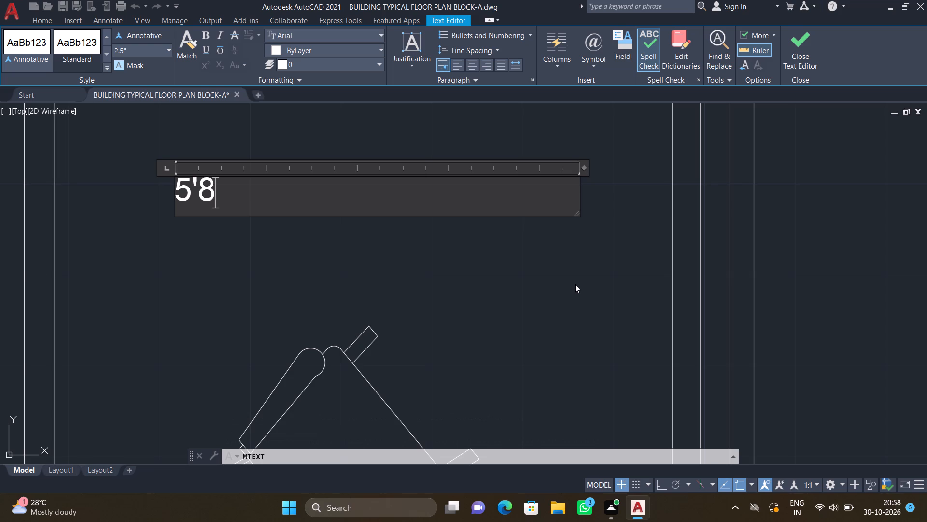
key("space")
type("WIDE")
key("space")
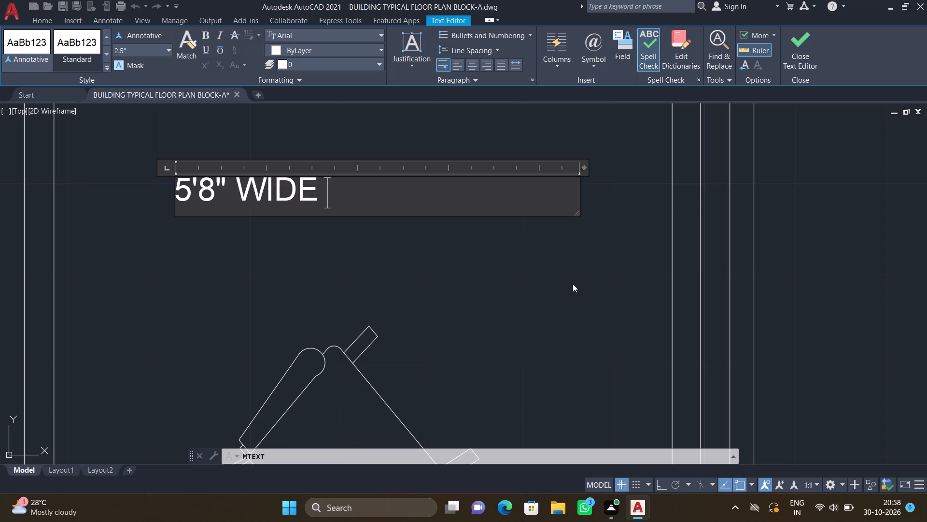
type("BA")
type("LCONY")
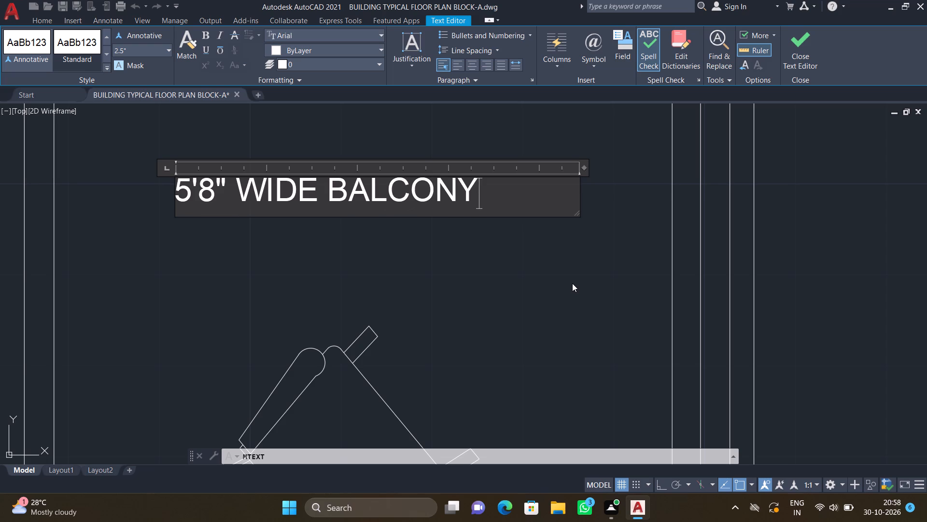
key("Return")
key("Escape")
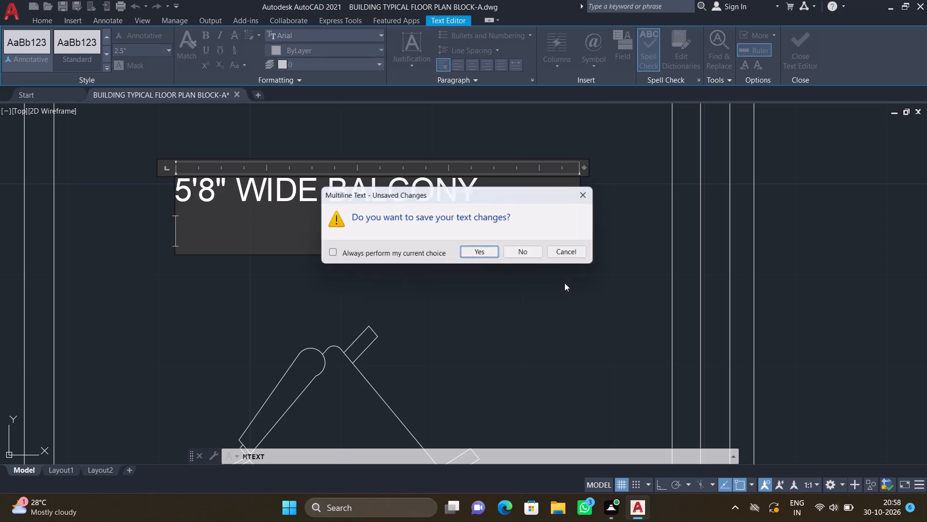
left_click(482, 256)
Rotate the "5'8" WIDE BALCONY" label 90° about the start of its text so it reads vertically.
scroll(477, 249, "down", 3)
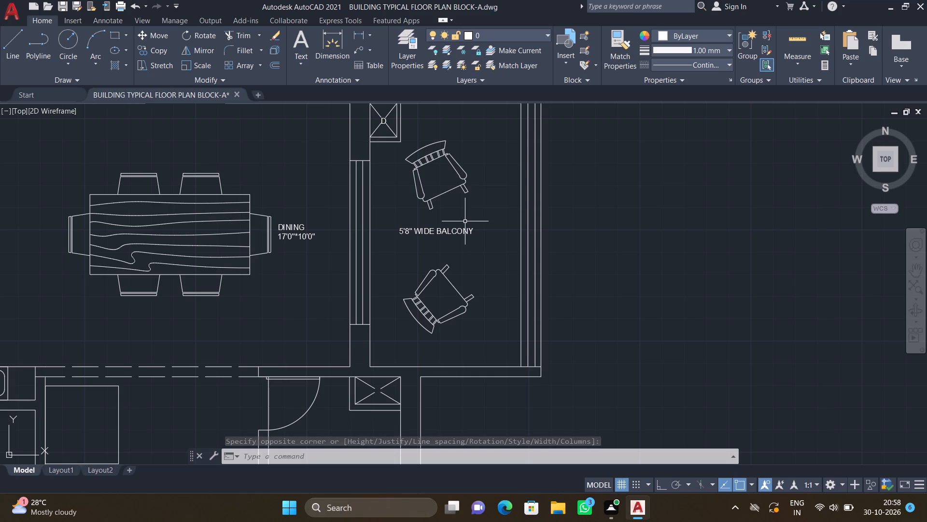
type("RO")
key("Return")
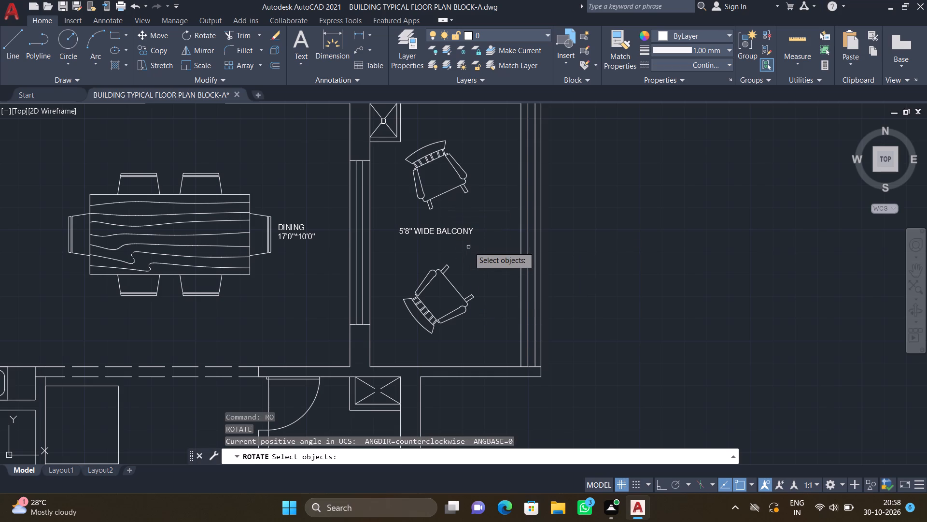
scroll(469, 239, "up", 1)
left_click(466, 230)
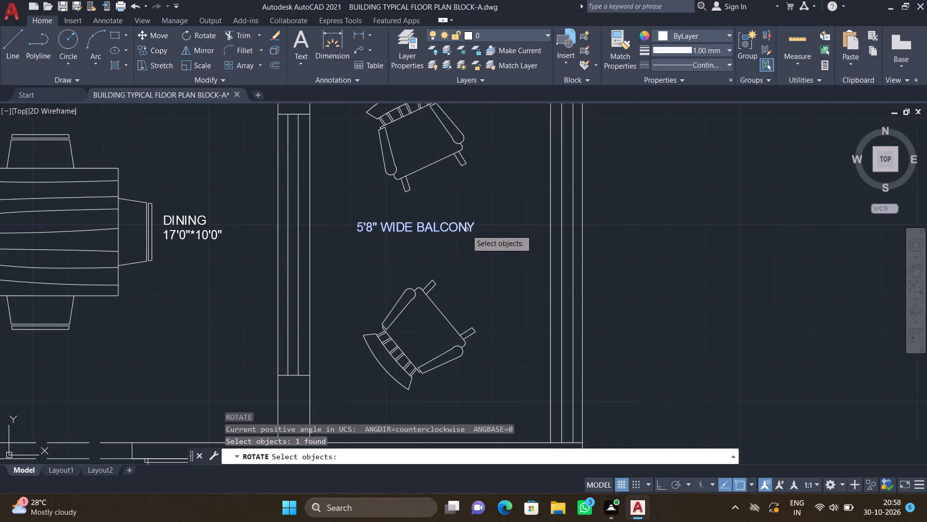
key("Return")
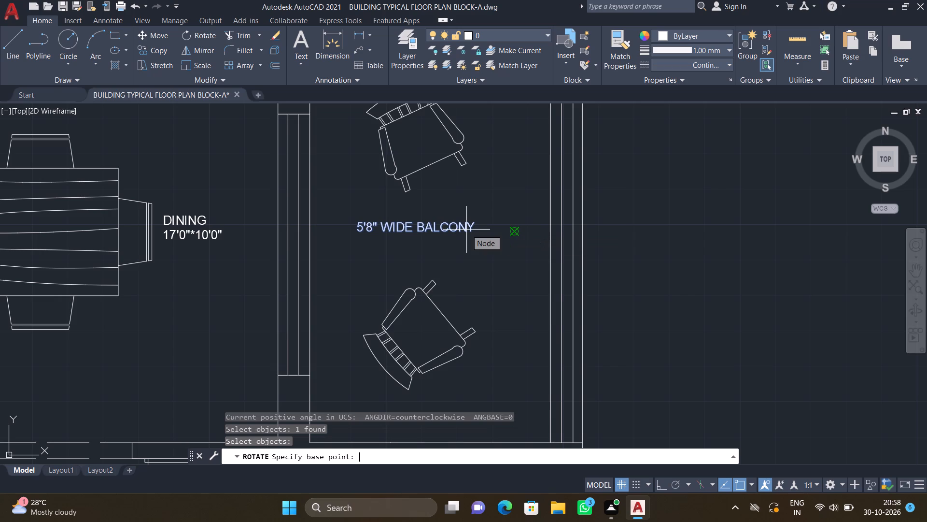
key("F8")
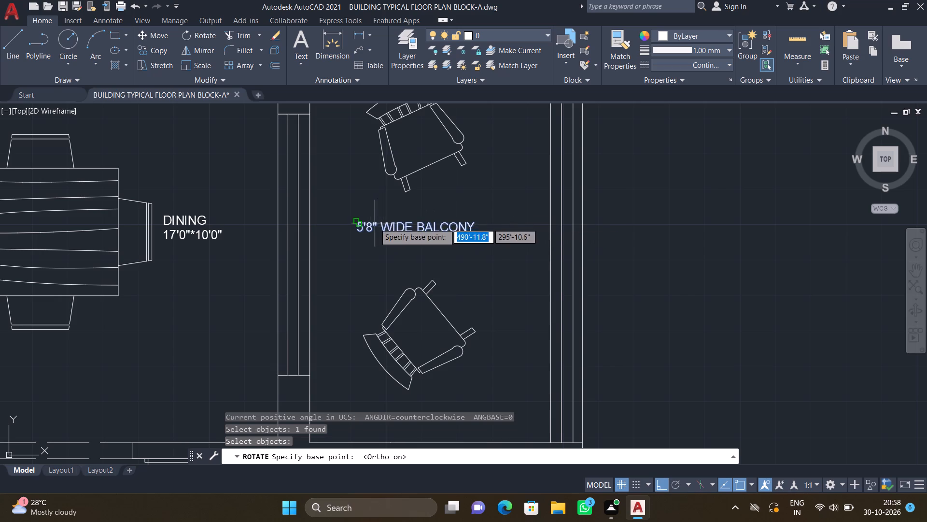
left_click(358, 221)
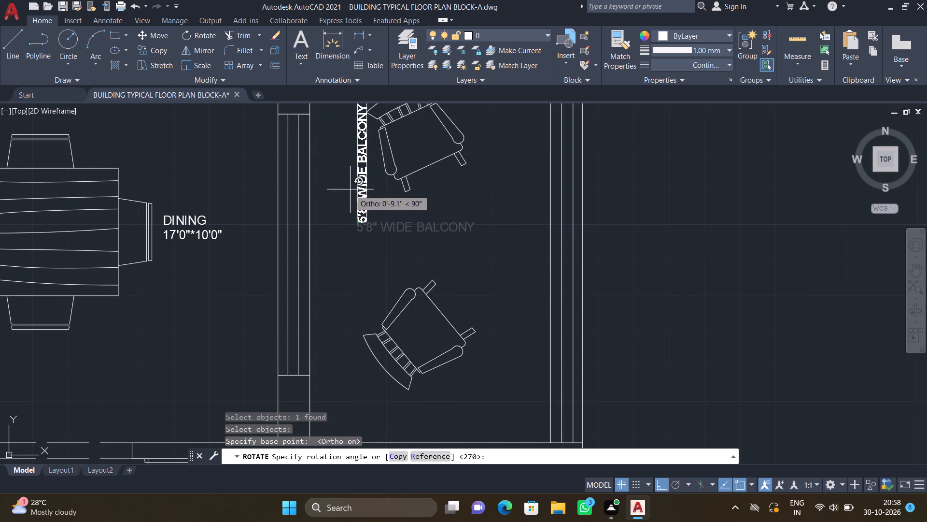
left_click(351, 189)
Move the vertical "5'8" WIDE BALCONY" label into the space between the two chairs and the balcony's outer wall.
scroll(384, 206, "down", 1)
key("m")
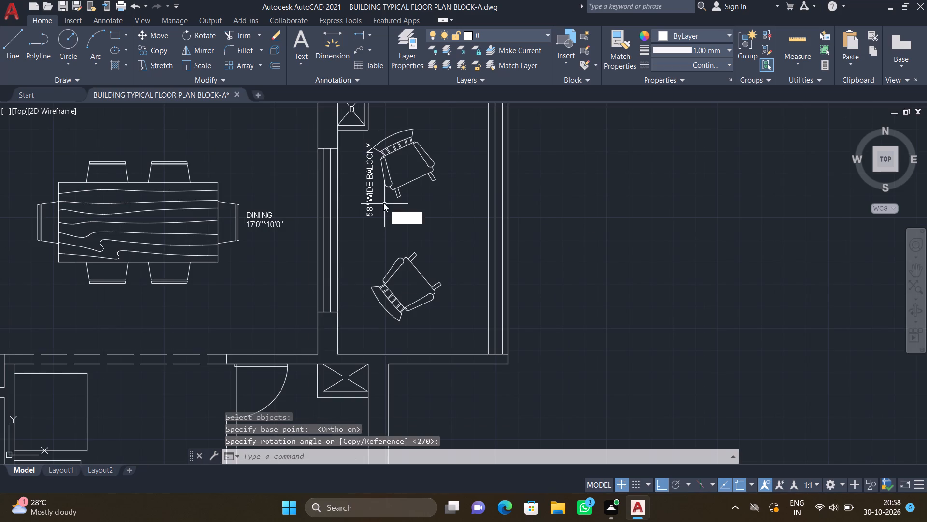
key("Return")
scroll(366, 214, "up", 1)
left_click(367, 214)
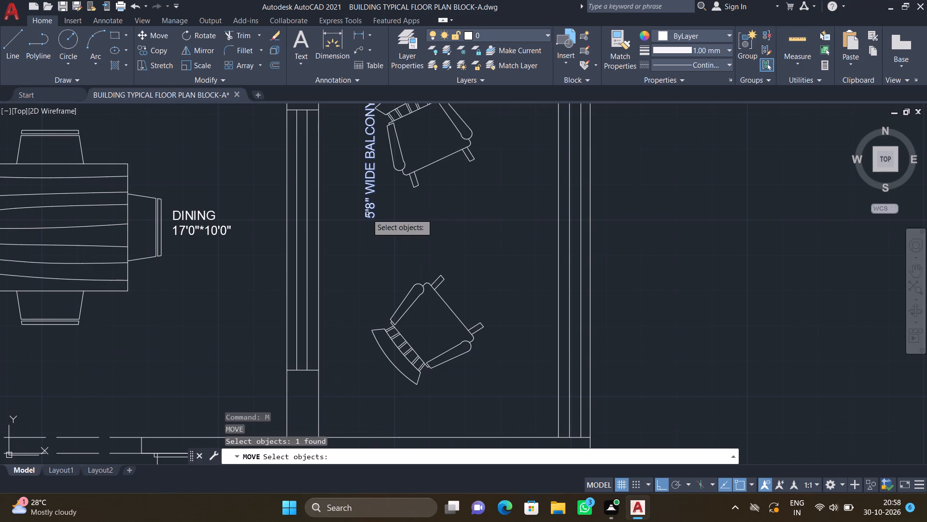
key("Return")
left_click(367, 218)
scroll(459, 285, "down", 1)
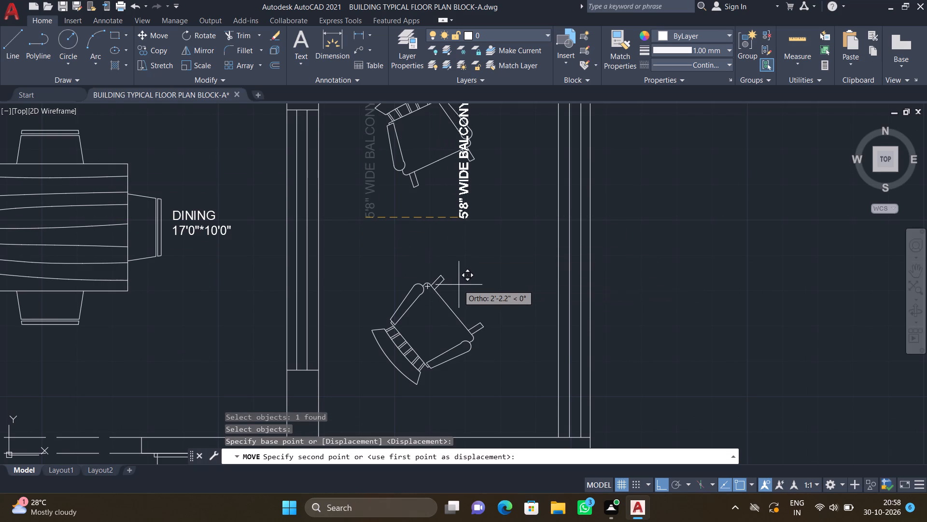
key("F8")
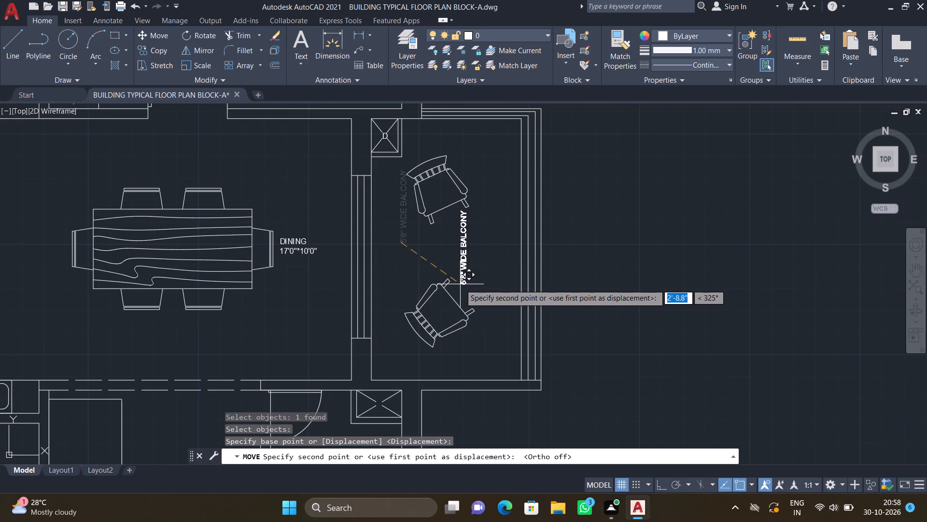
scroll(471, 288, "up", 1)
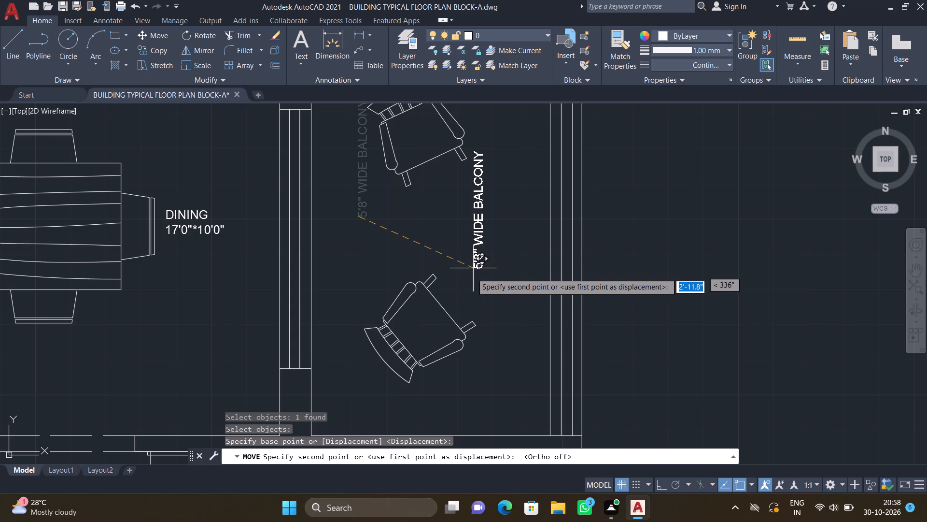
left_click(478, 284)
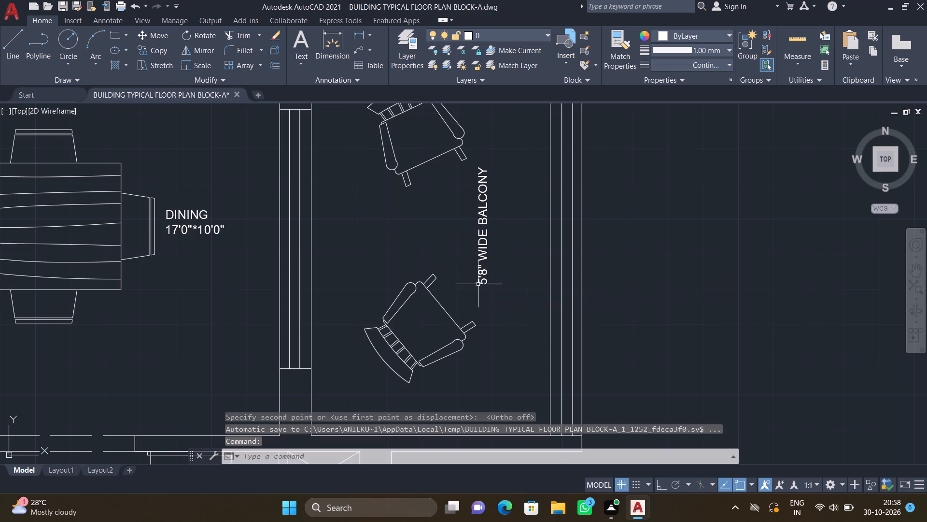
Add a two-line multiline text label "M.BEDROOM 10'9"*15'6"" above the bed in the bedroom below the living room.
scroll(476, 278, "down", 3)
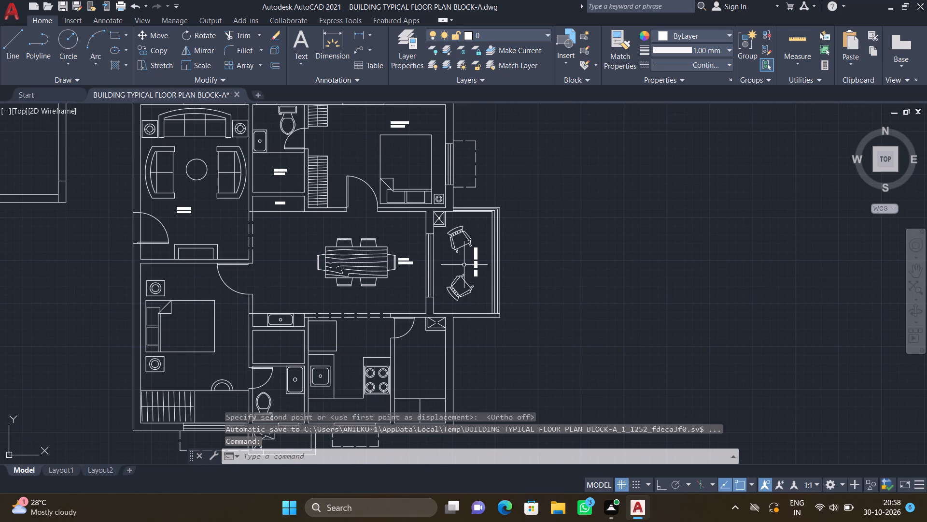
scroll(463, 264, "down", 2)
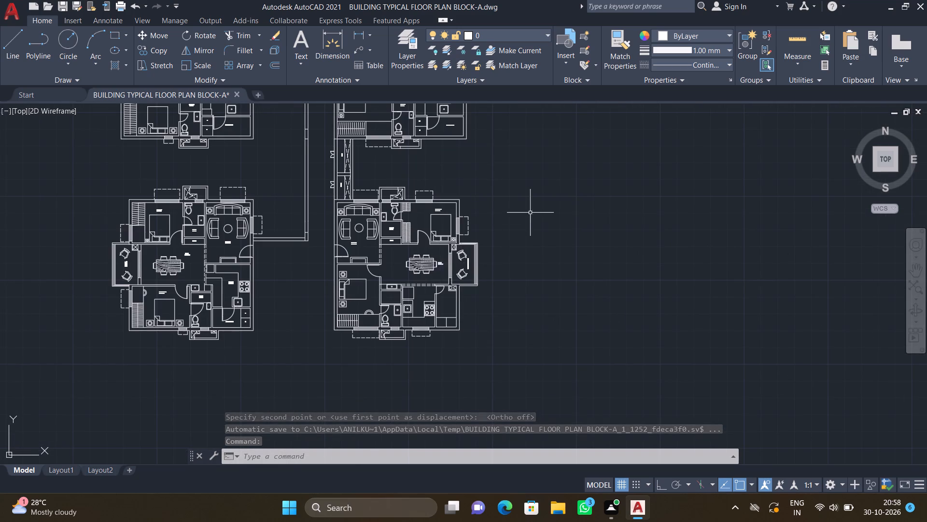
scroll(515, 223, "down", 1)
scroll(405, 305, "up", 2)
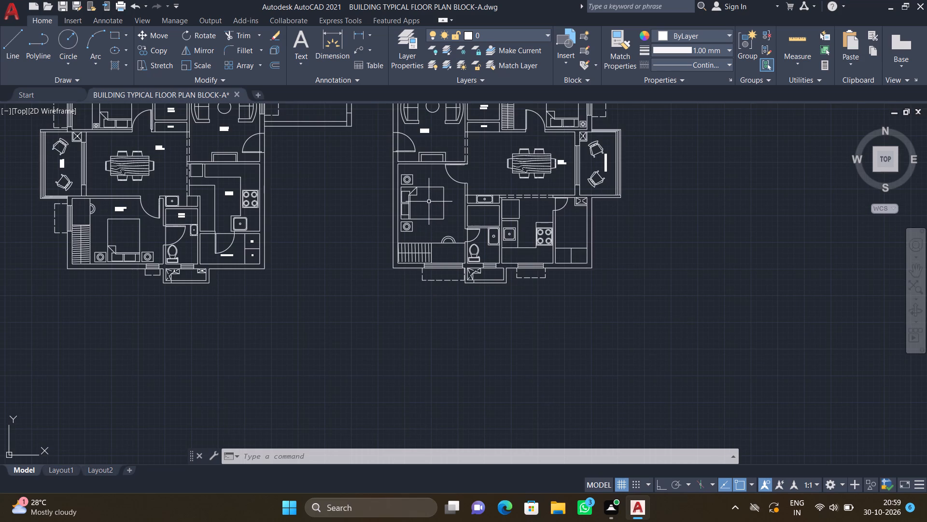
key("m")
key("t")
key("Return")
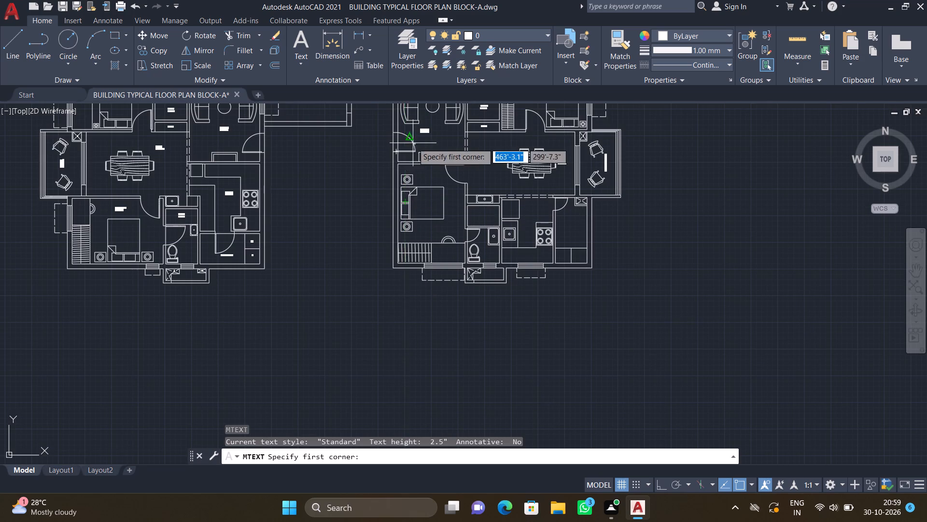
scroll(409, 157, "up", 3)
scroll(415, 197, "up", 1)
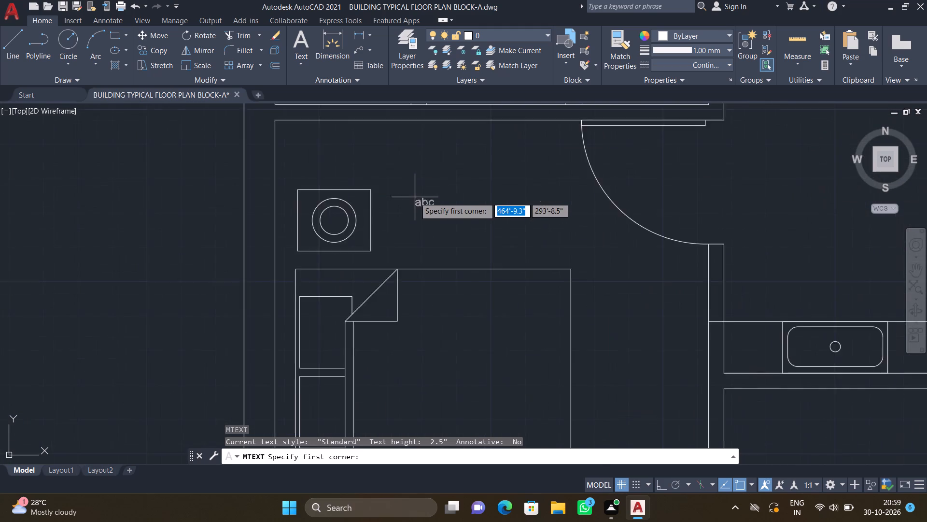
scroll(415, 197, "up", 1)
left_click_drag(409, 177, 415, 187)
scroll(578, 242, "down", 2)
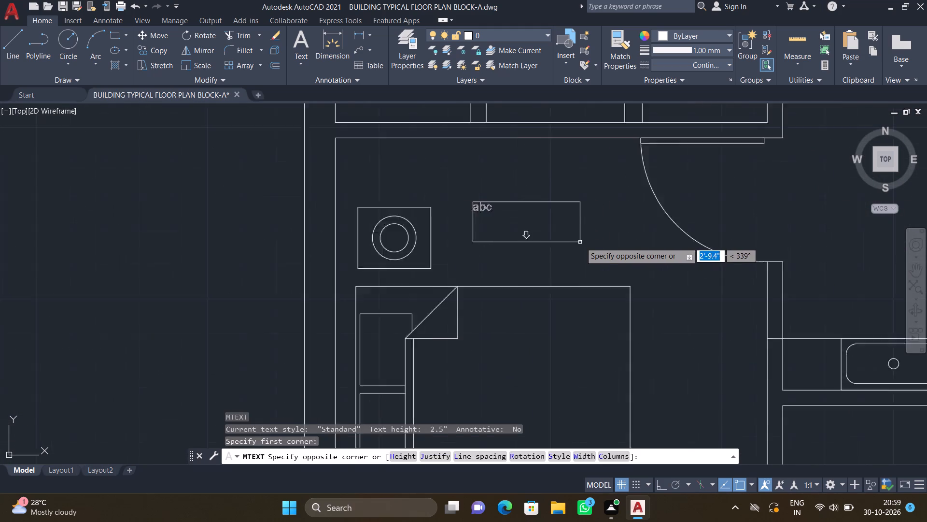
scroll(610, 250, "up", 2)
left_click(616, 249)
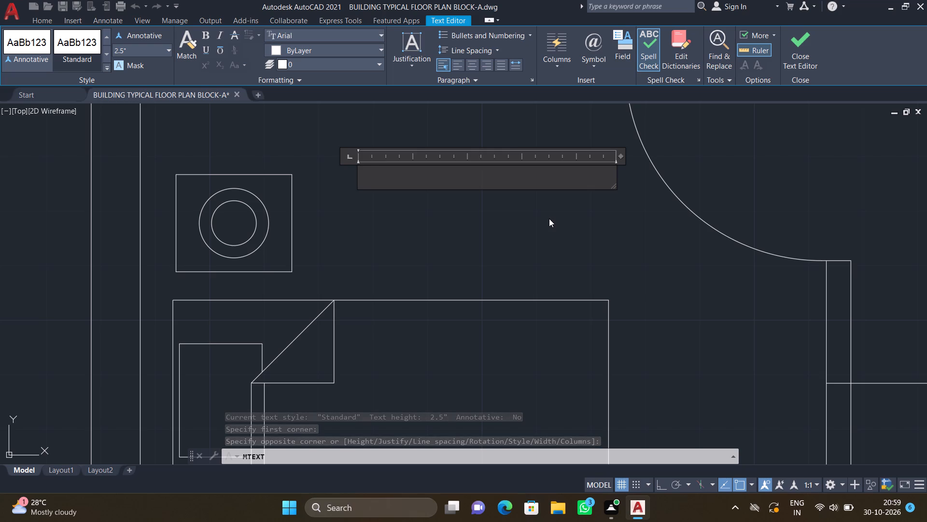
key("m")
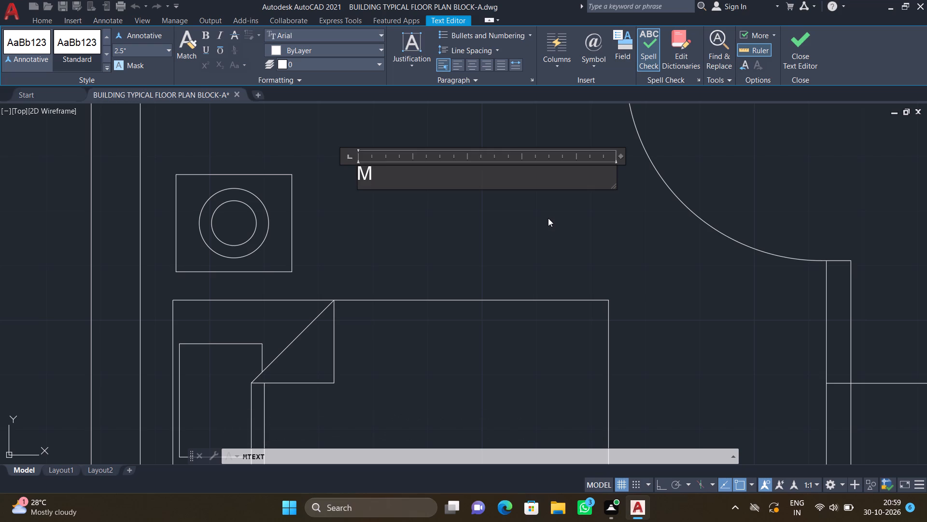
key("period")
type("BE")
type("DR")
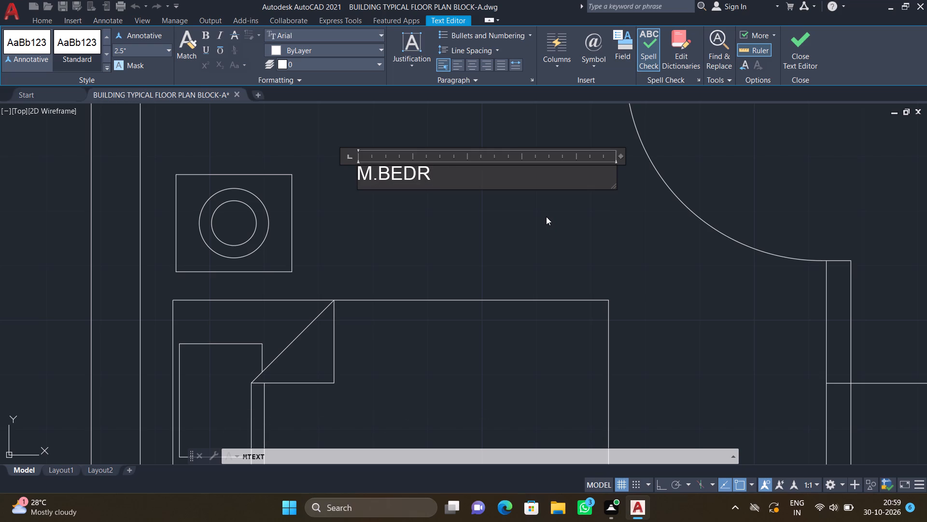
type("OOM")
key("Return")
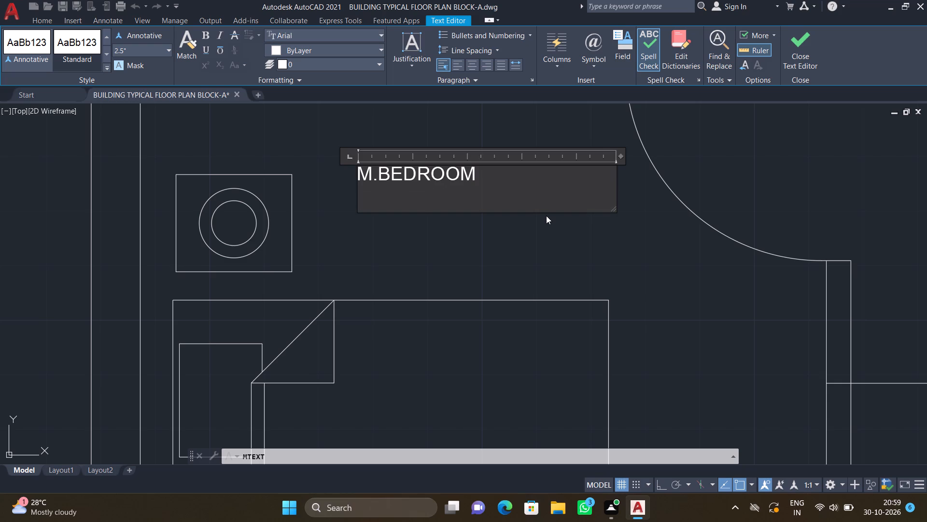
type("10'")
key("9")
key("shift+quotedbl")
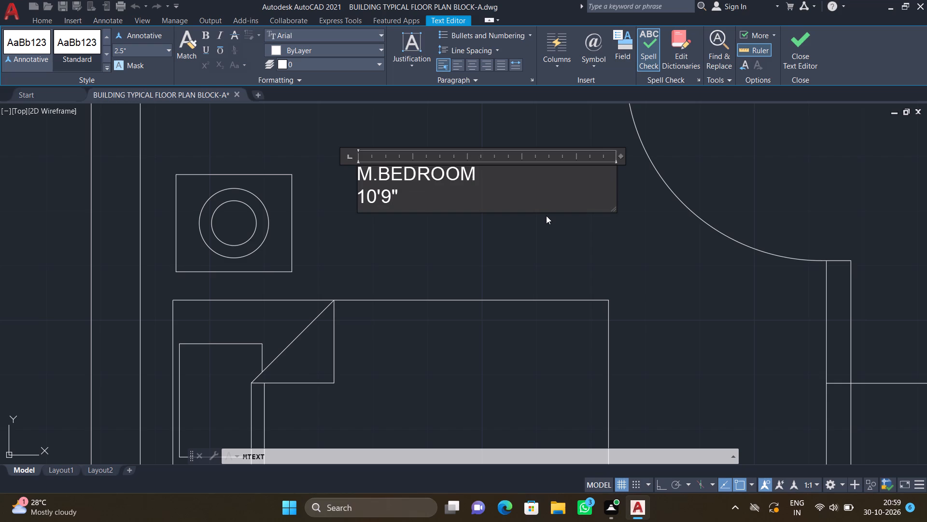
key("asterisk")
type("15'")
key("6")
key("shift+quotedbl")
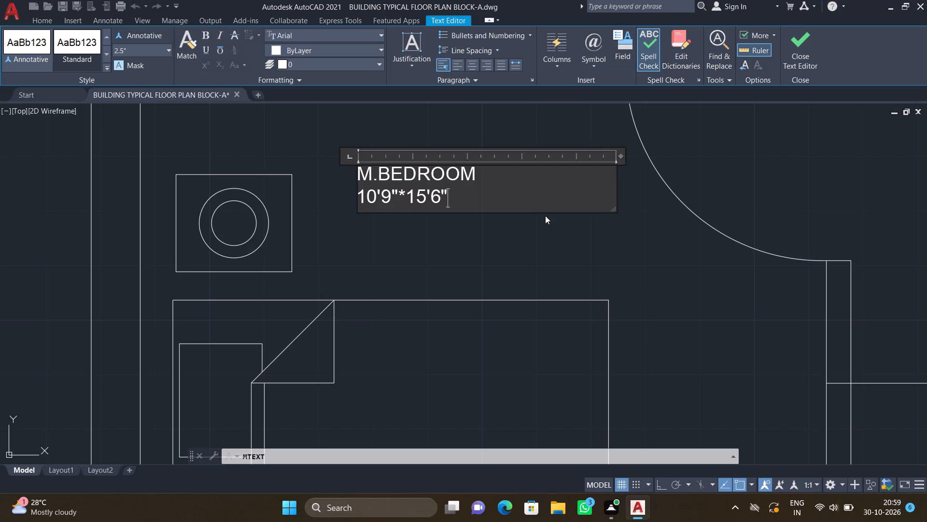
key("Return")
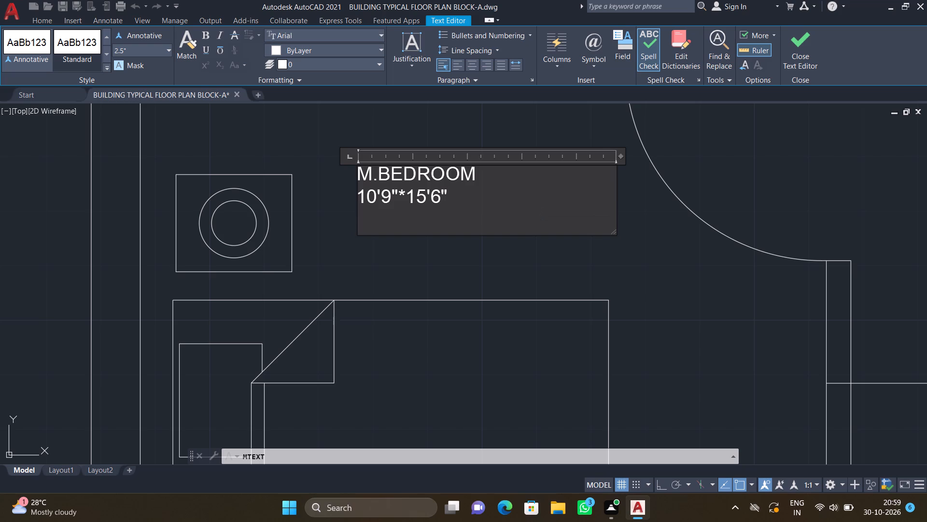
key("Escape")
left_click(464, 255)
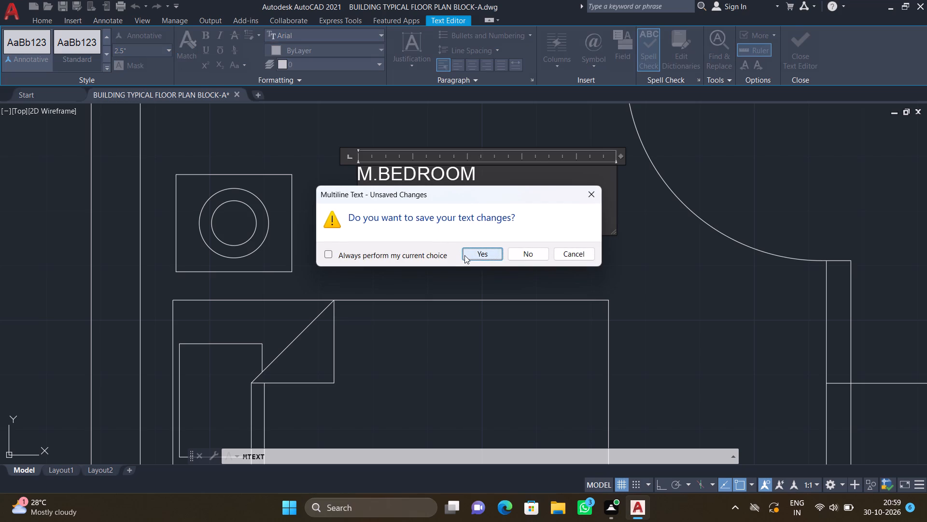
Add a two-line multiline text label "M.TOILET 5'0"*9'0"" inside the empty rectangle between the wash basin counter and the toilet door.
scroll(463, 219, "down", 1)
scroll(461, 210, "up", 2)
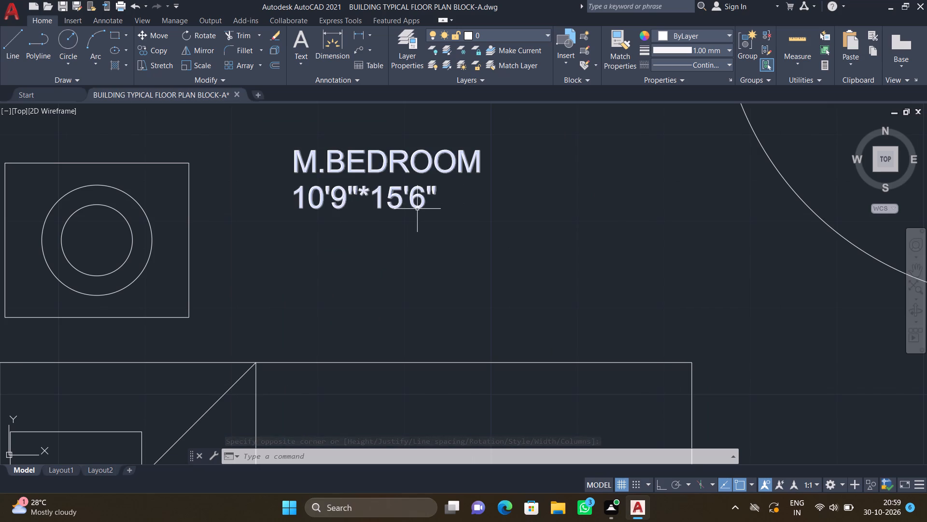
scroll(407, 209, "down", 2)
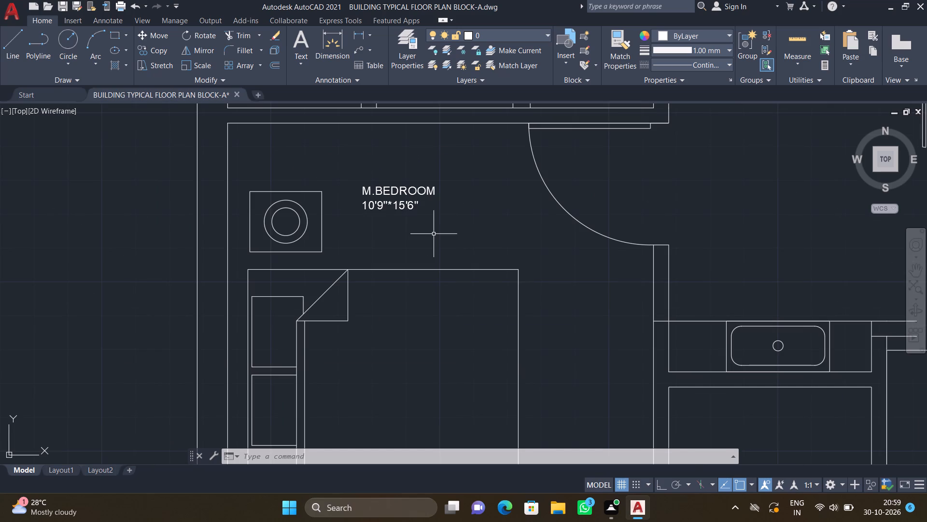
scroll(482, 260, "down", 3)
scroll(550, 320, "up", 3)
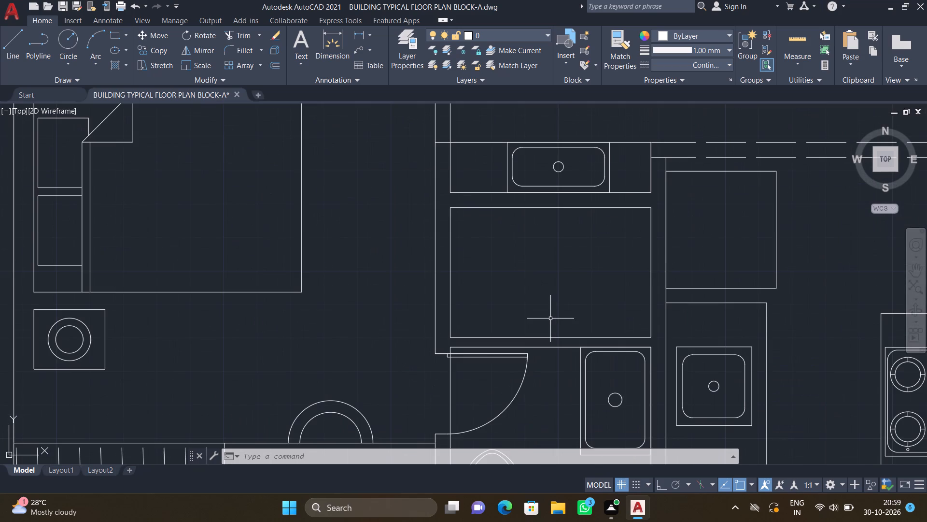
type("MT")
key("Return")
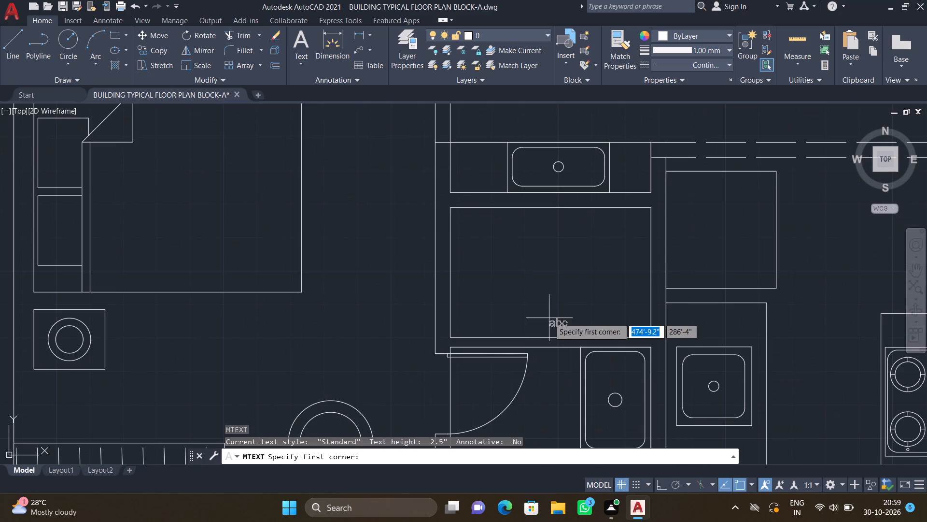
left_click(469, 244)
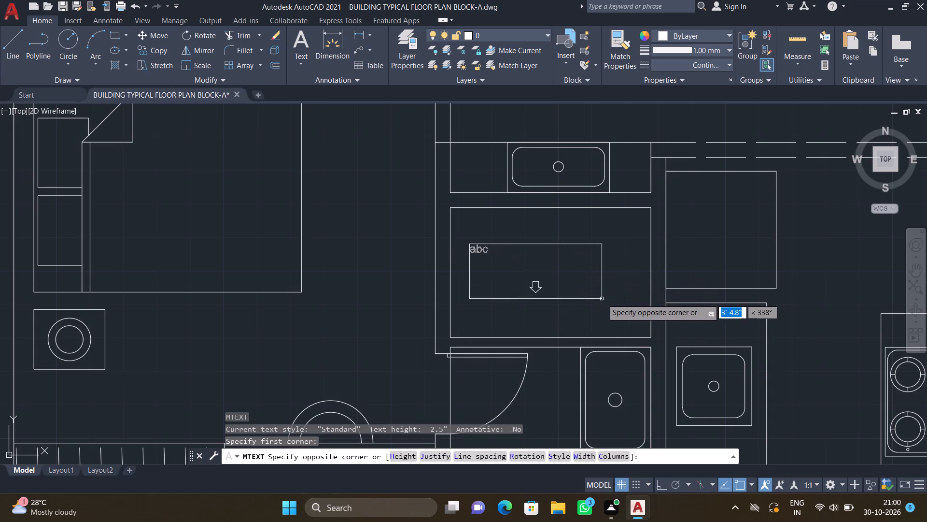
left_click(624, 300)
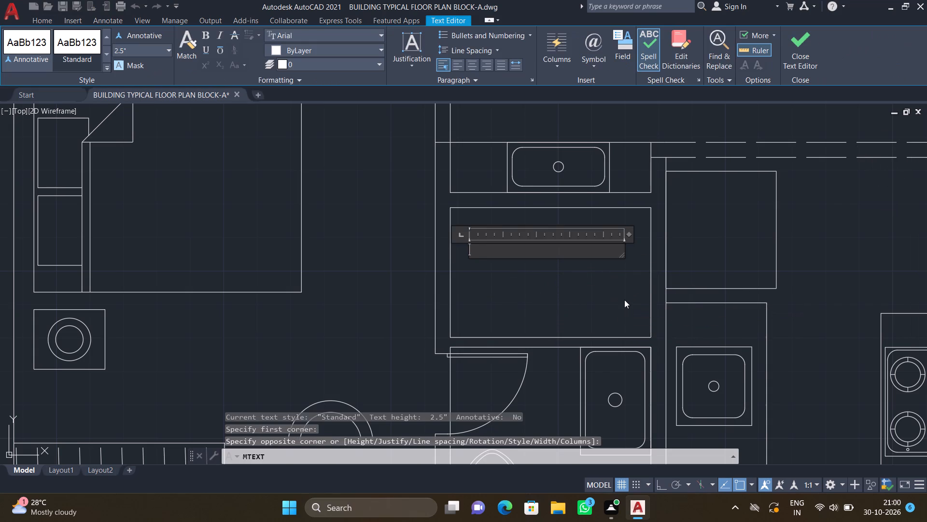
key("m")
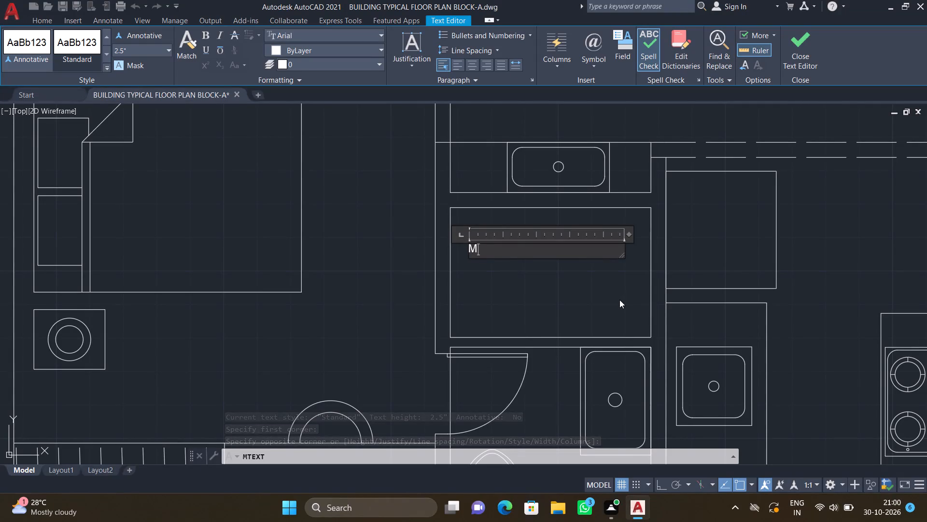
key("period")
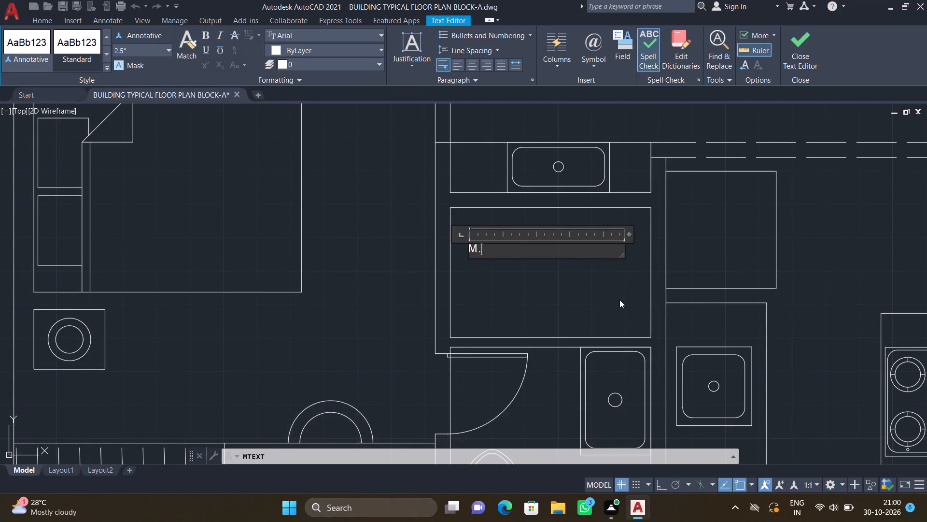
type("TOILET")
key("Return")
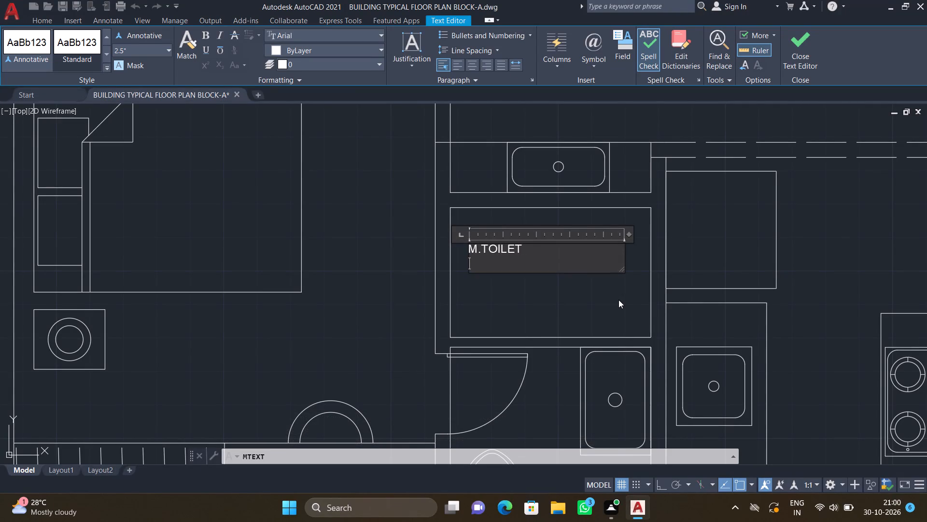
type("5'0\"")
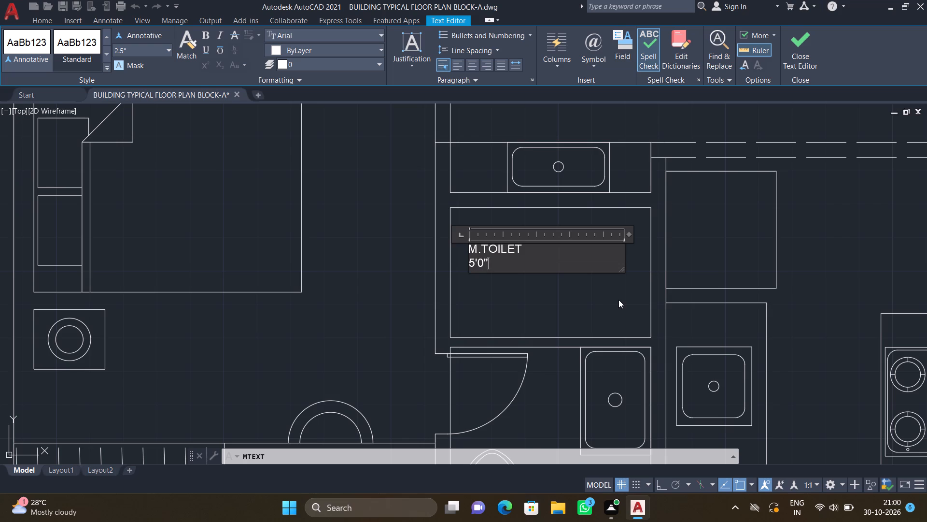
key("asterisk")
key("9")
key("apostrophe")
type("0\"")
key("Return")
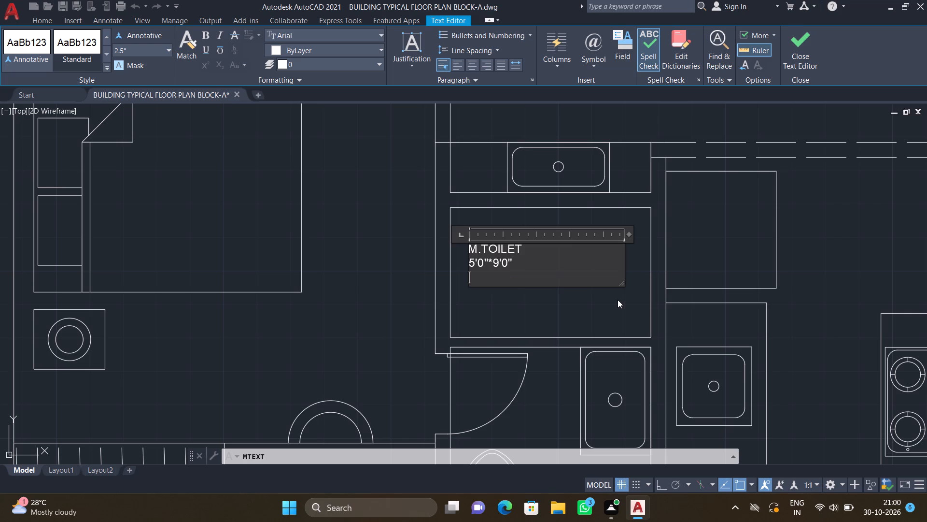
key("Escape")
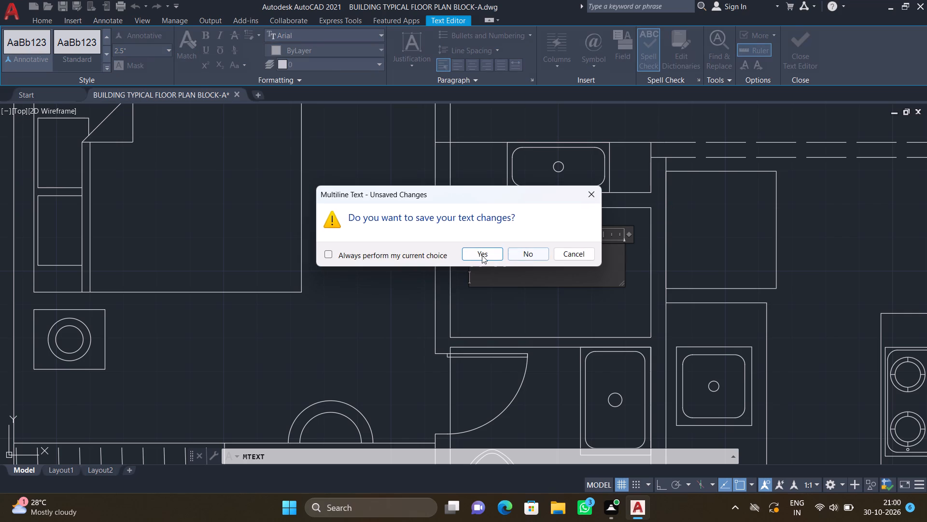
left_click(481, 253)
Move the "M.TOILET 5'0"*9'0"" label to the middle of its empty rectangle.
scroll(531, 272, "up", 1)
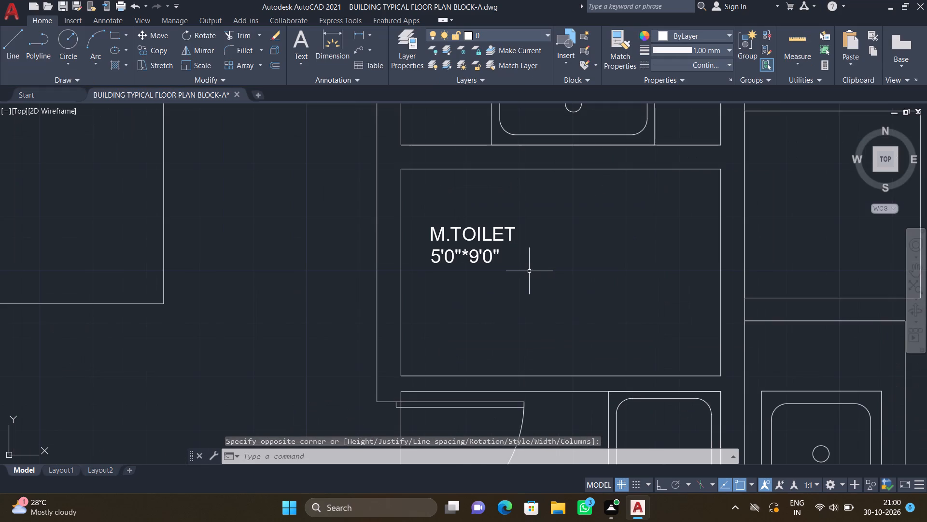
key("m")
key("Return")
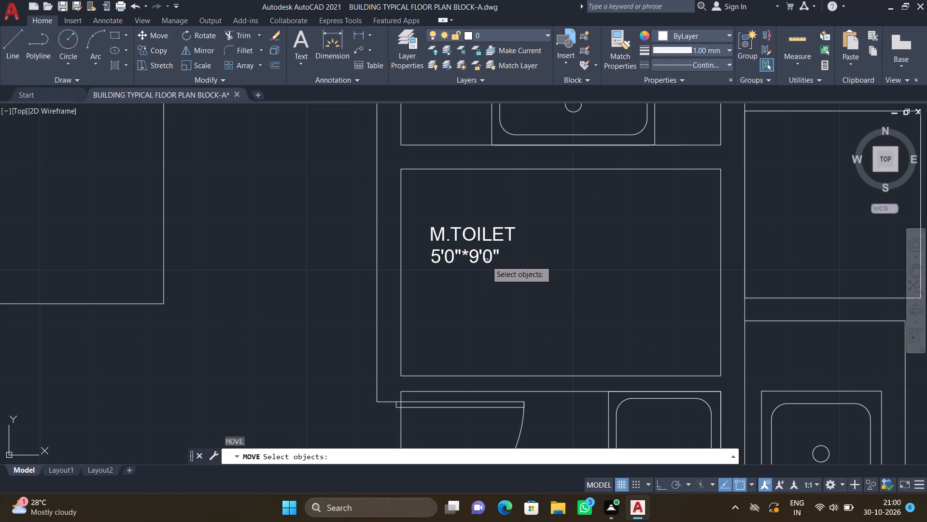
left_click(487, 261)
key("Return")
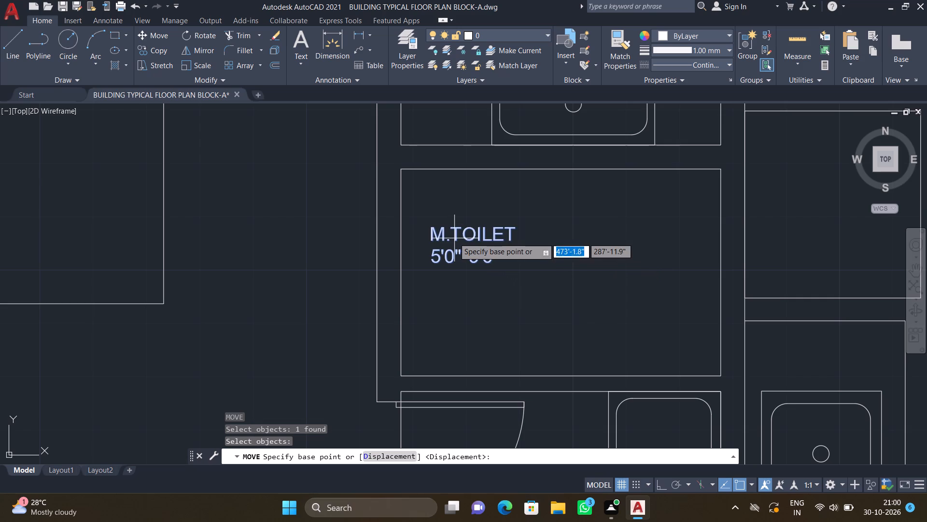
left_click_drag(431, 223, 439, 229)
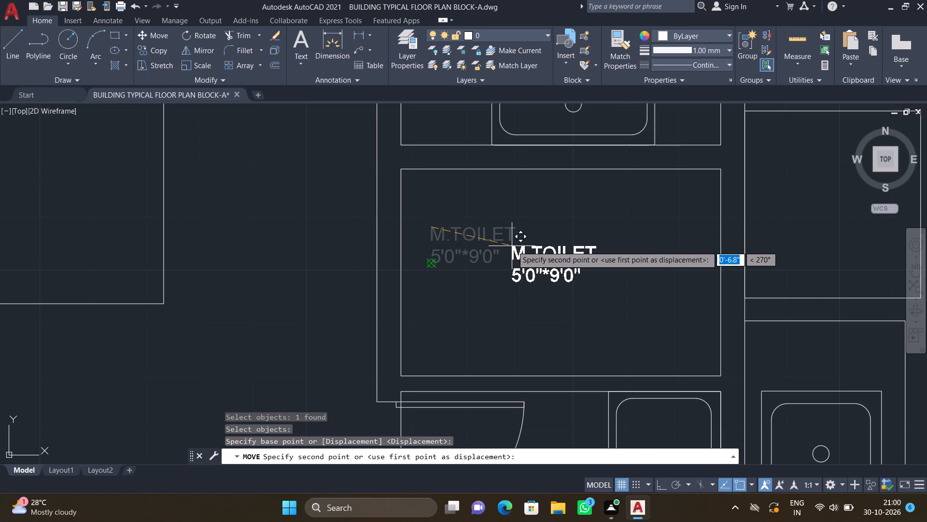
left_click(523, 253)
Add a two-line multiline text label "KITCHEN 8'0"*10'3"" in the open floor between the kitchen sink counter and the stove.
scroll(511, 243, "down", 3)
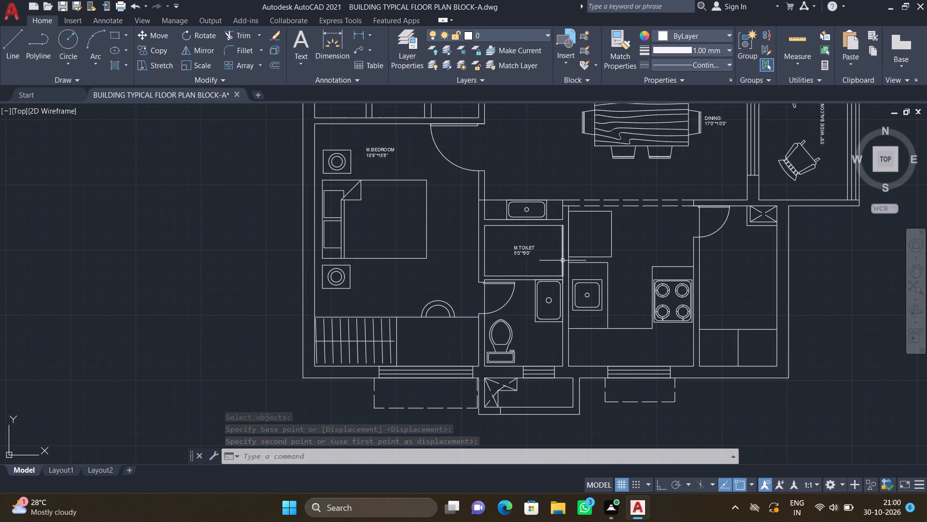
scroll(557, 252, "down", 1)
scroll(600, 261, "up", 1)
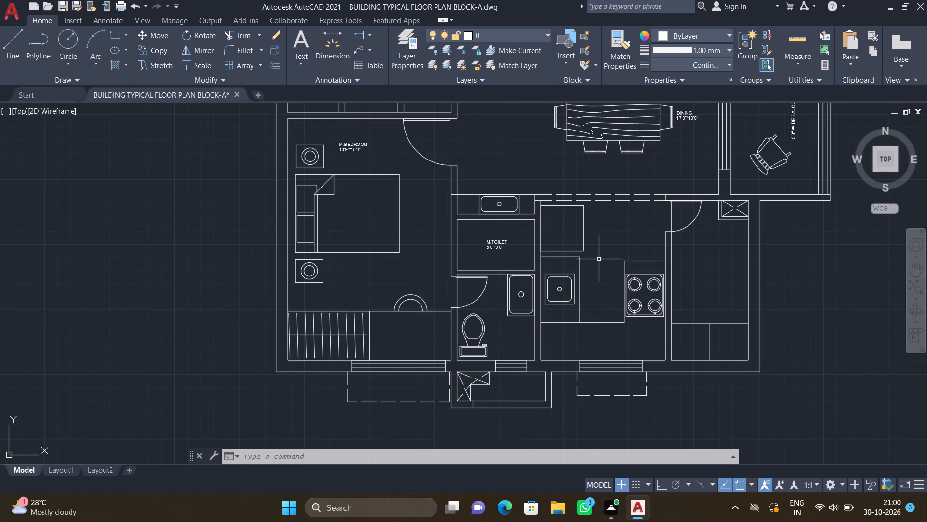
scroll(575, 237, "up", 2)
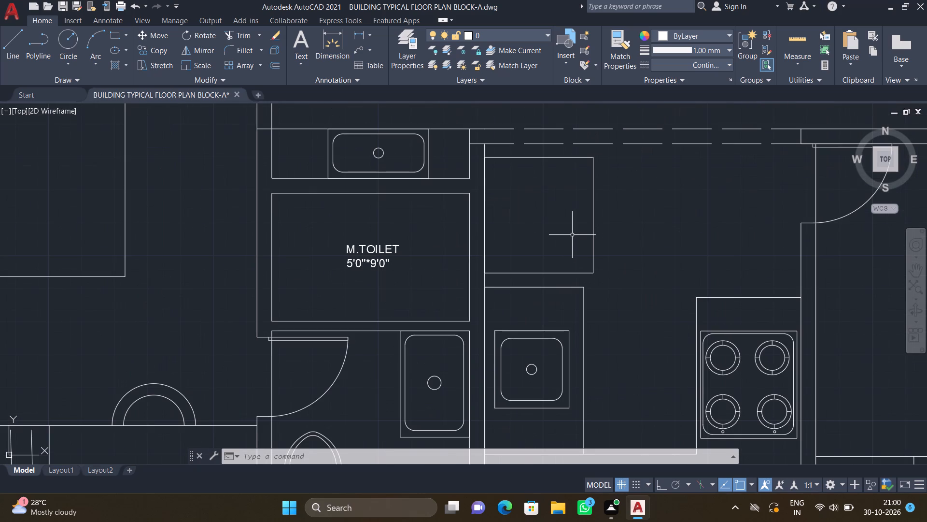
type("MT")
key("Return")
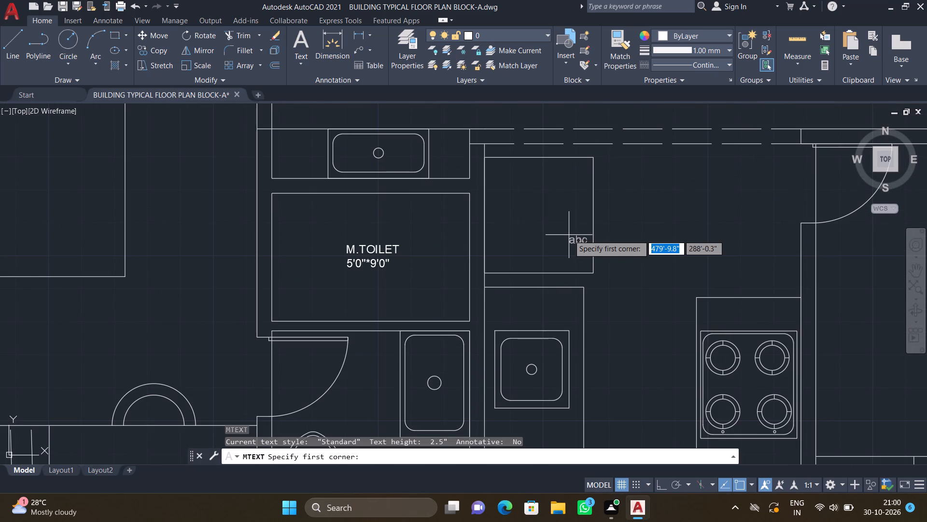
scroll(550, 228, "down", 2)
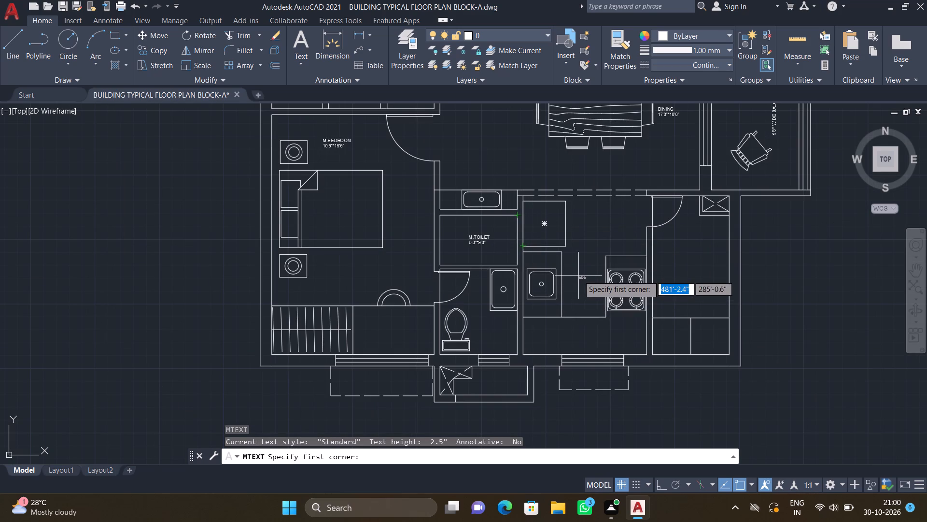
scroll(577, 268, "up", 3)
scroll(562, 216, "down", 1)
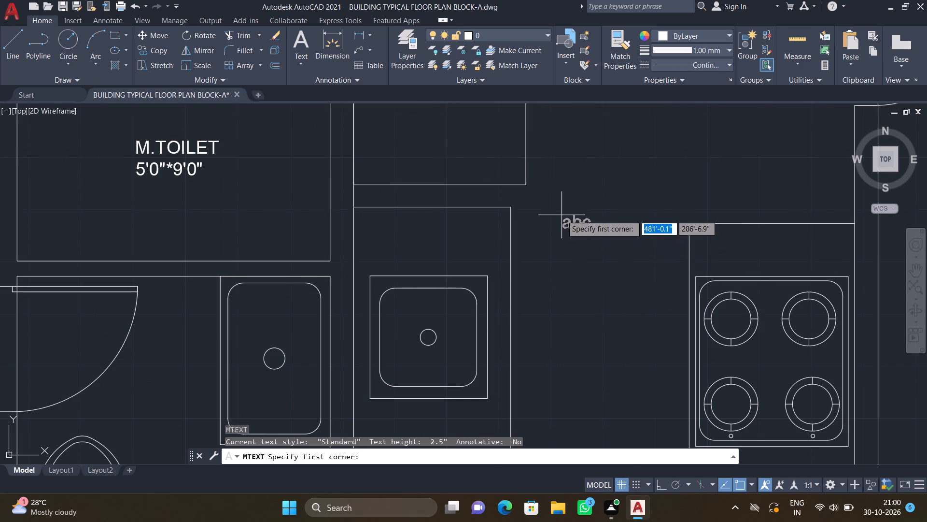
scroll(561, 217, "down", 1)
scroll(549, 229, "up", 2)
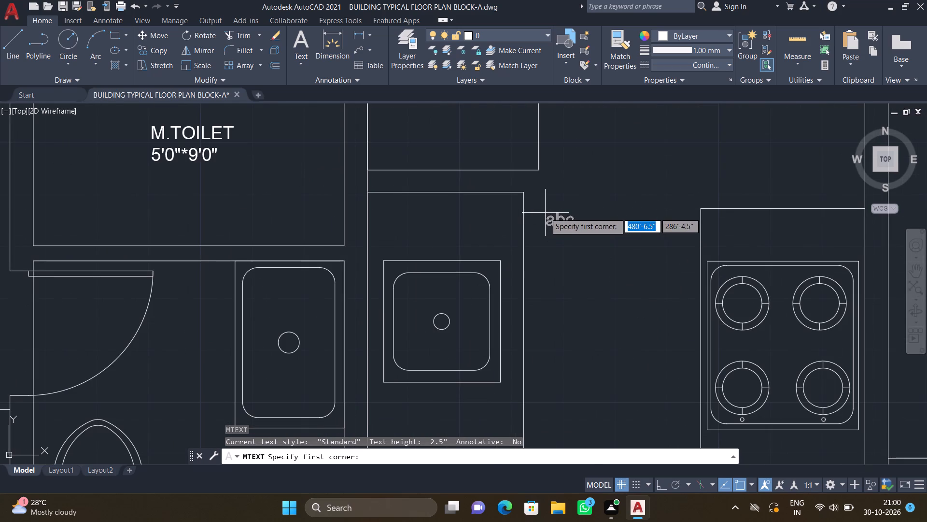
left_click(544, 211)
left_click(682, 299)
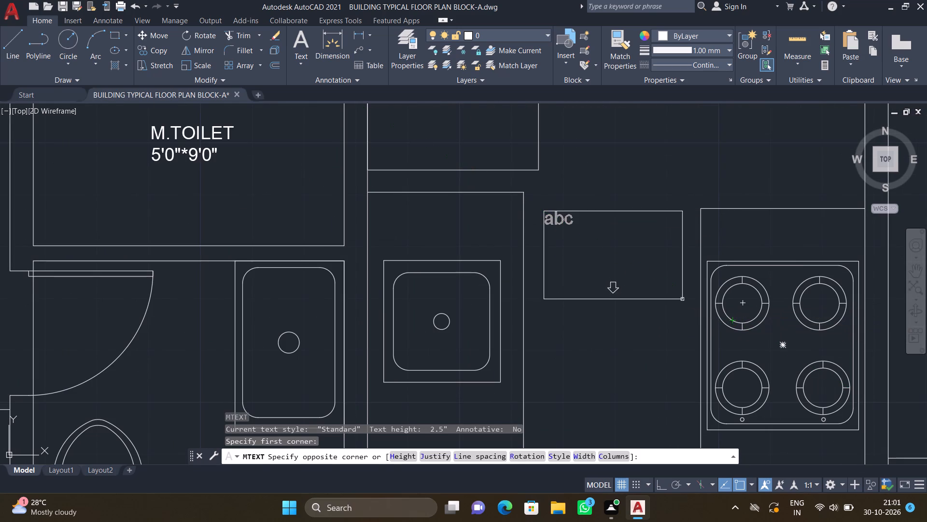
type("KITCHEN")
key("Return")
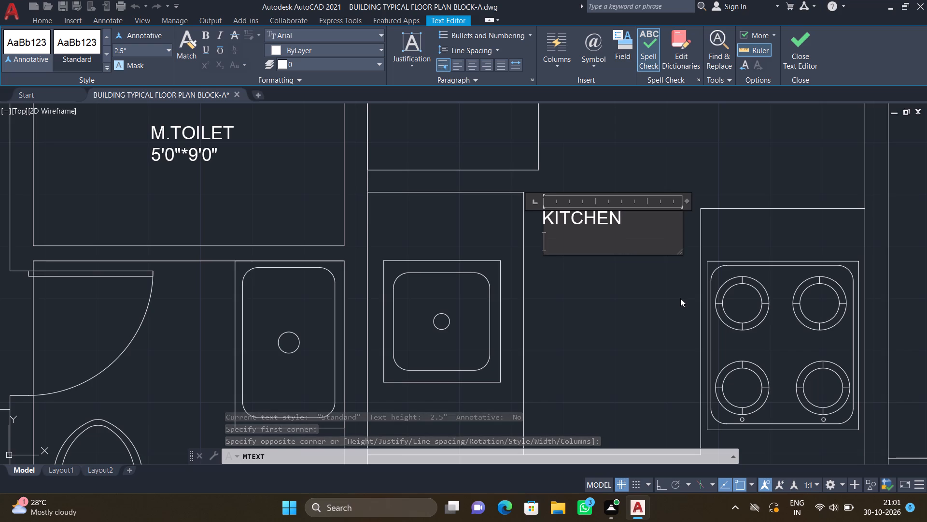
type("8'")
key("0")
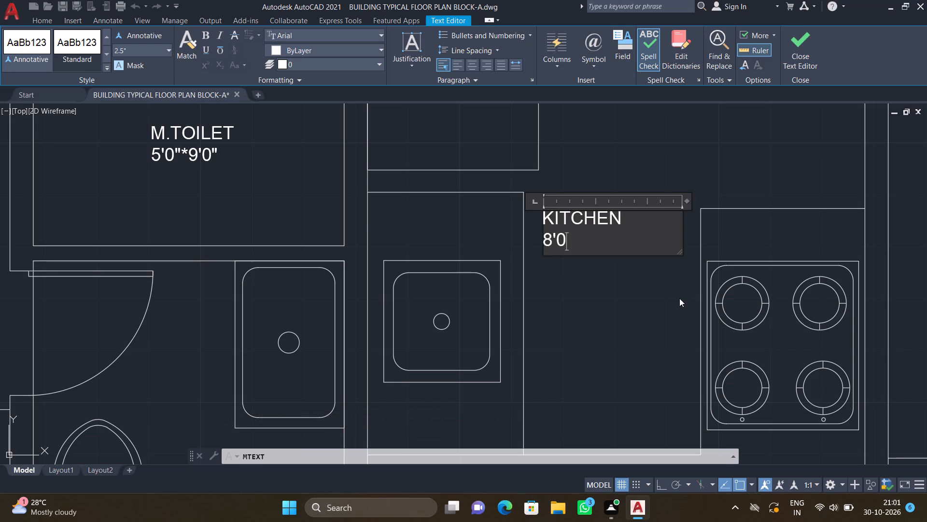
type("\"*")
type("10'")
key("3")
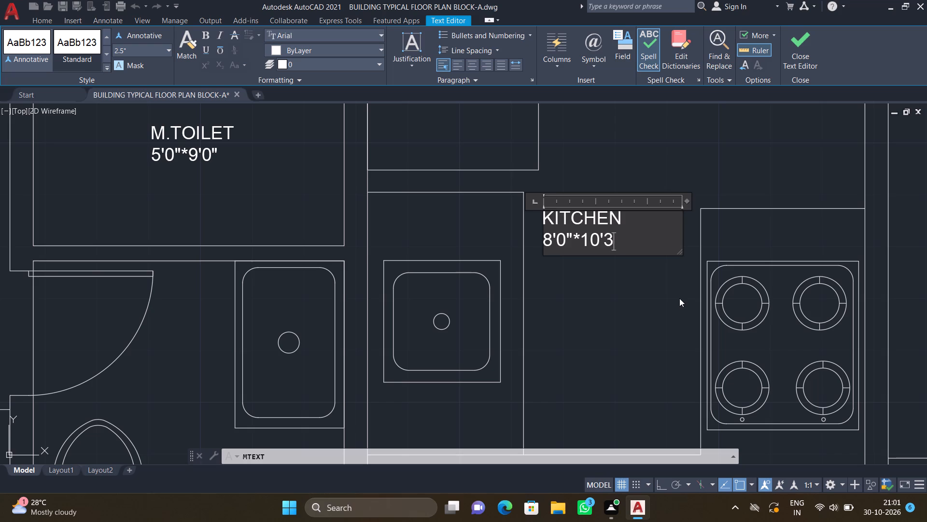
key("shift+quotedbl")
key("Return")
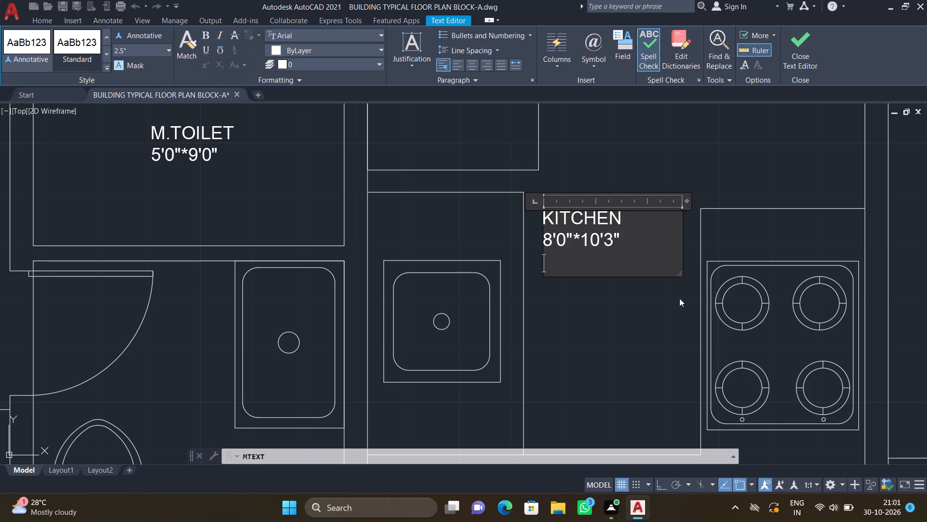
key("Escape")
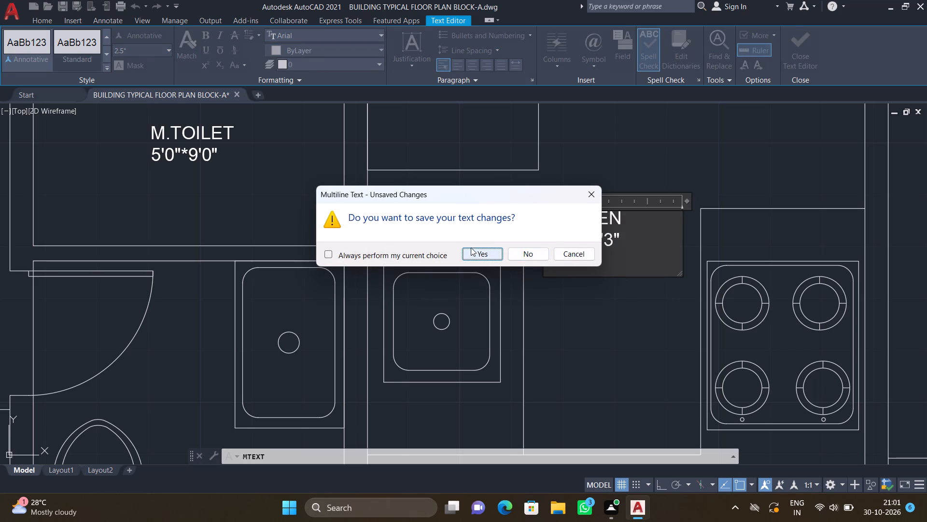
left_click(472, 250)
Add the multiline text label "D" in the central gap of the crossed duct in the room beside the kitchen.
scroll(474, 249, "down", 3)
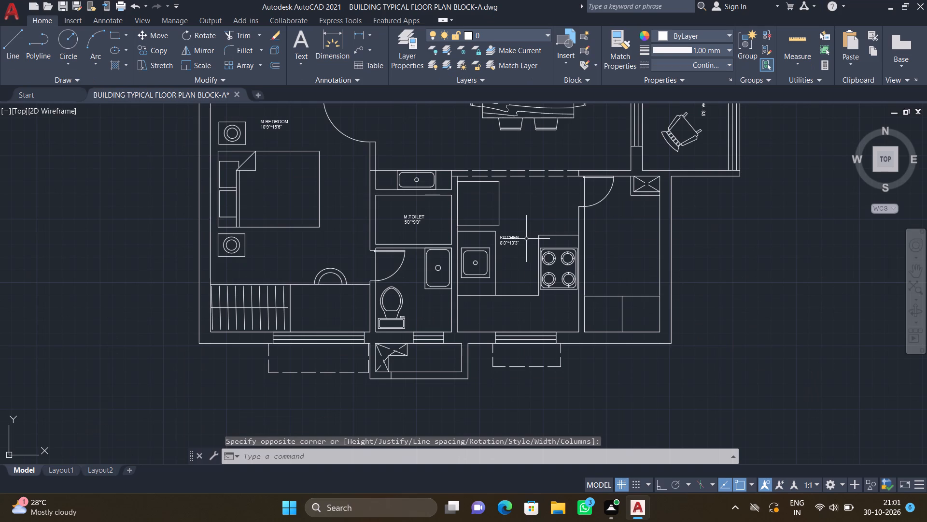
scroll(531, 238, "down", 1)
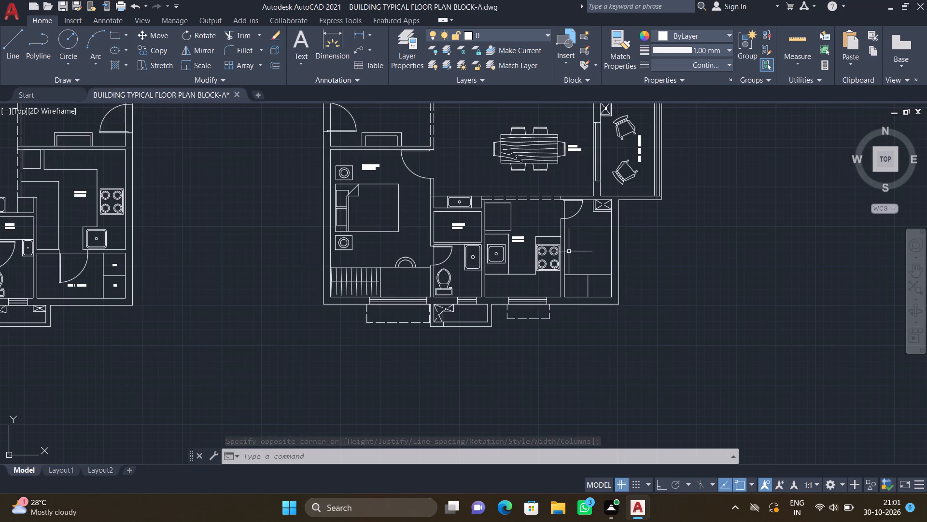
scroll(613, 201, "up", 4)
type("MT")
key("Return")
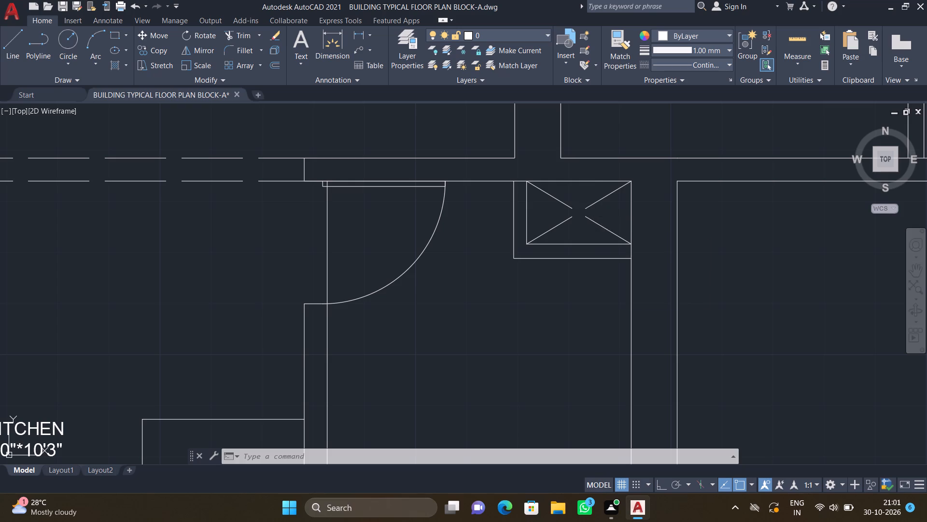
scroll(567, 211, "up", 3)
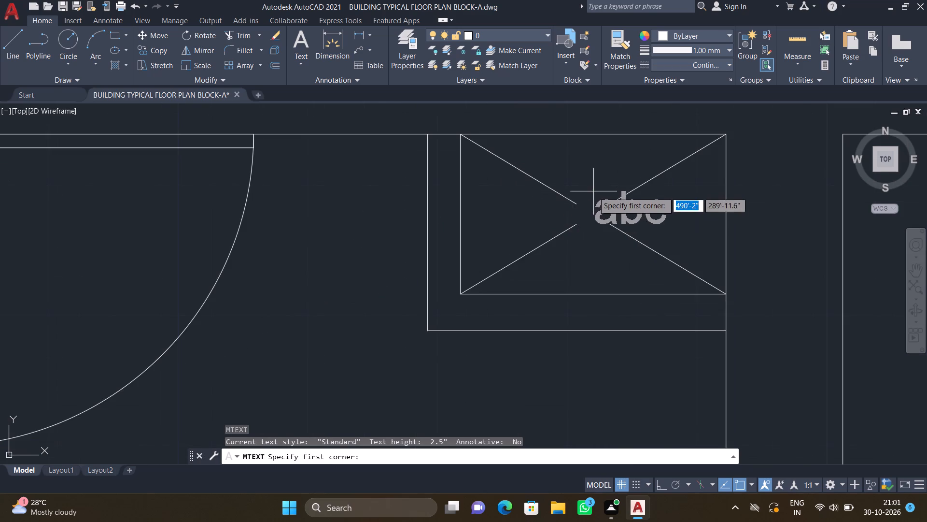
scroll(593, 192, "up", 1)
left_click(559, 222)
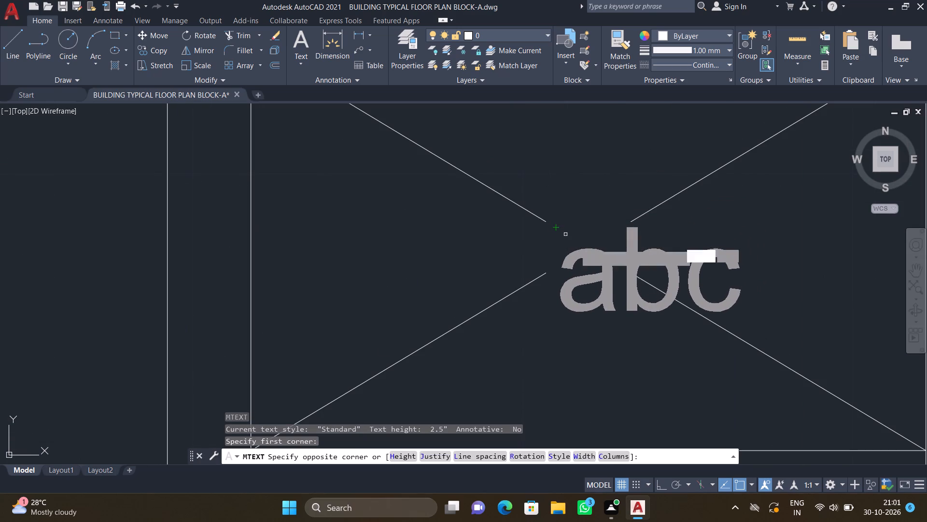
left_click(626, 295)
key("d")
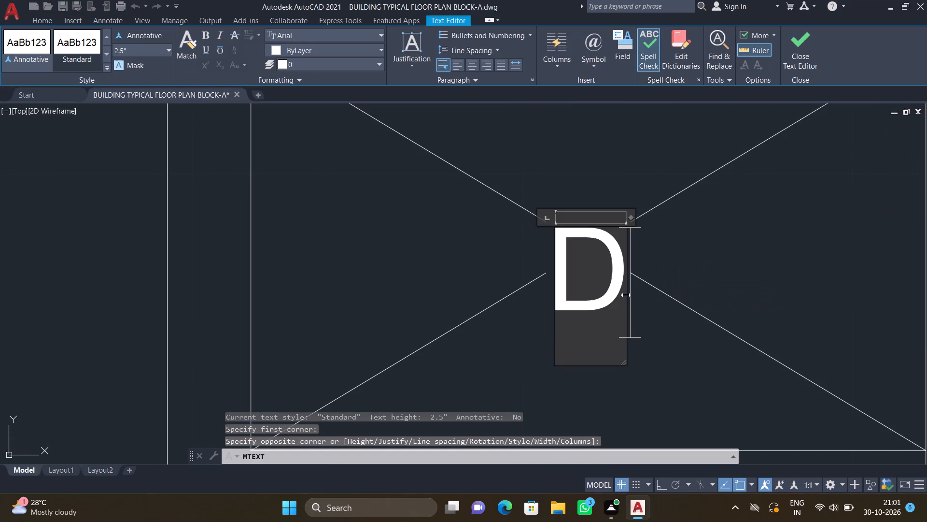
key("Return")
key("Escape")
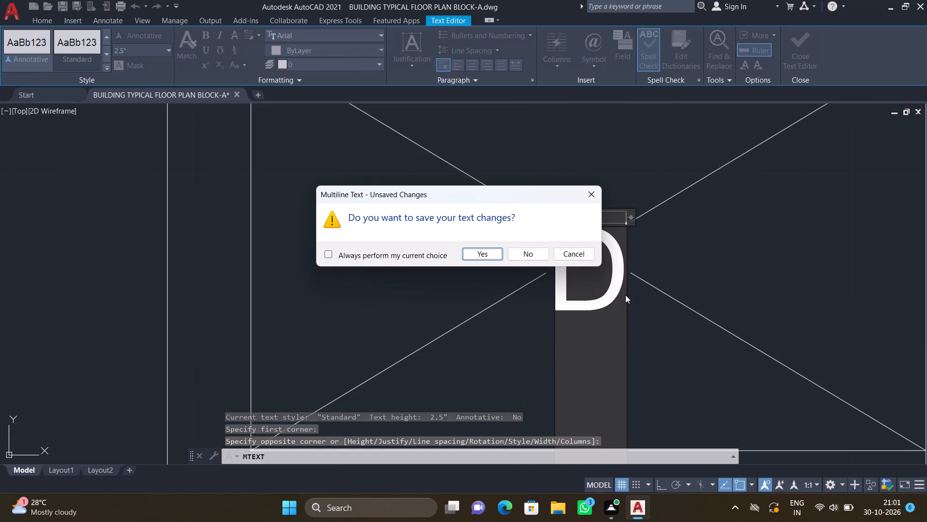
left_click(486, 253)
Add the multiline text label "4'9" W UTILITY" in the open floor of the room beside the kitchen, below the duct.
scroll(486, 253, "down", 3)
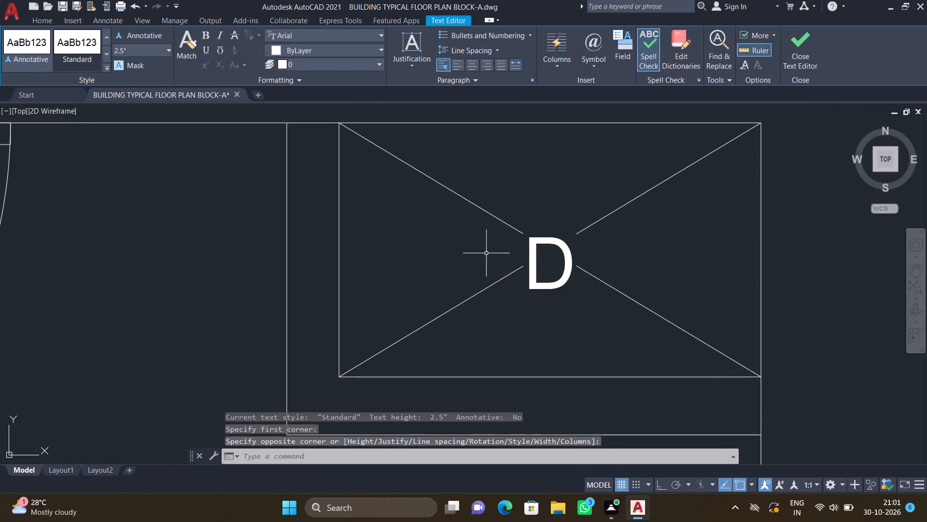
scroll(483, 252, "down", 6)
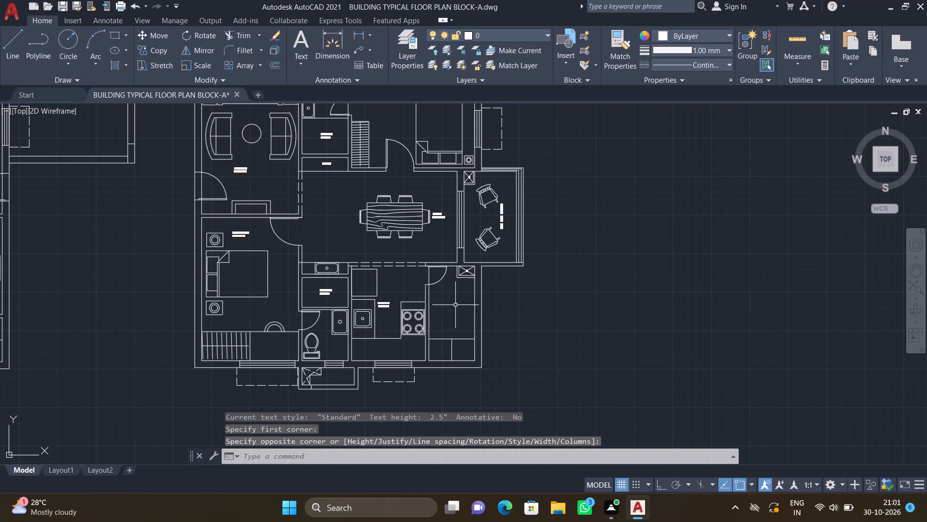
scroll(435, 327, "up", 1)
scroll(486, 321, "up", 2)
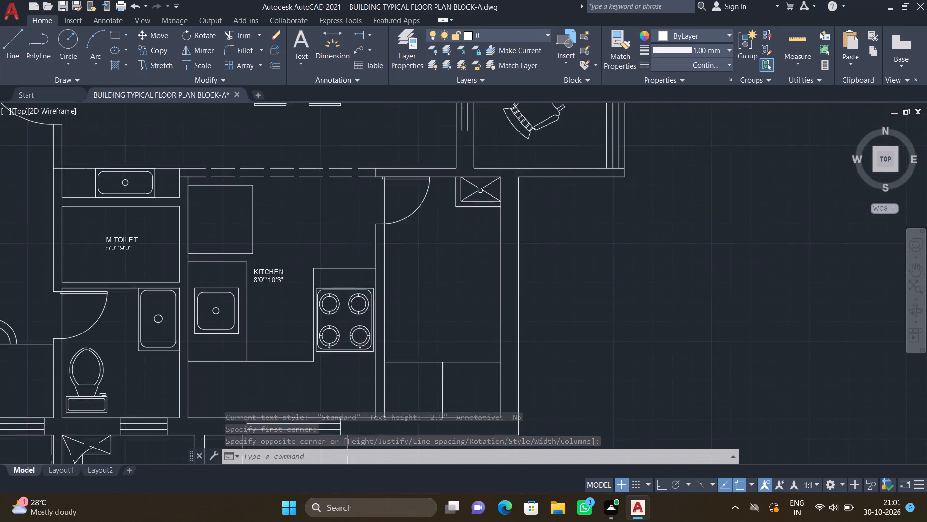
type("MT")
key("Return")
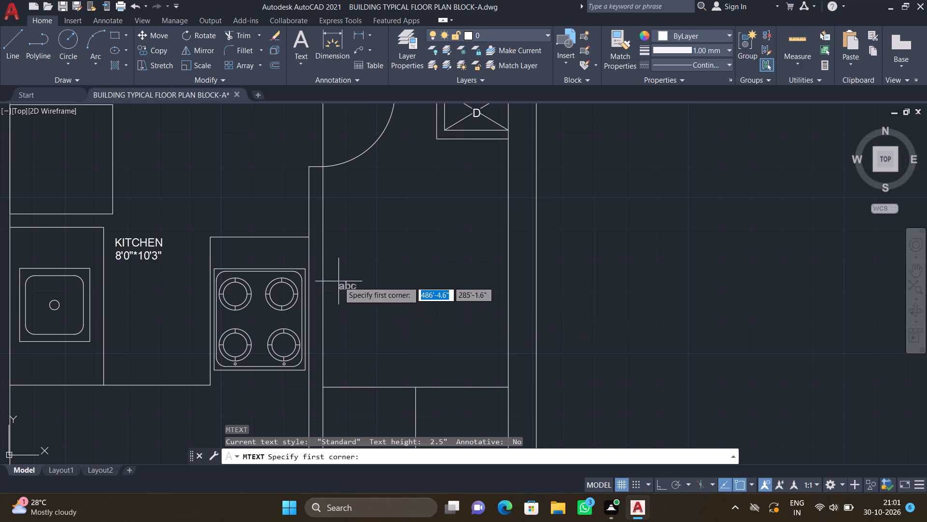
left_click(335, 246)
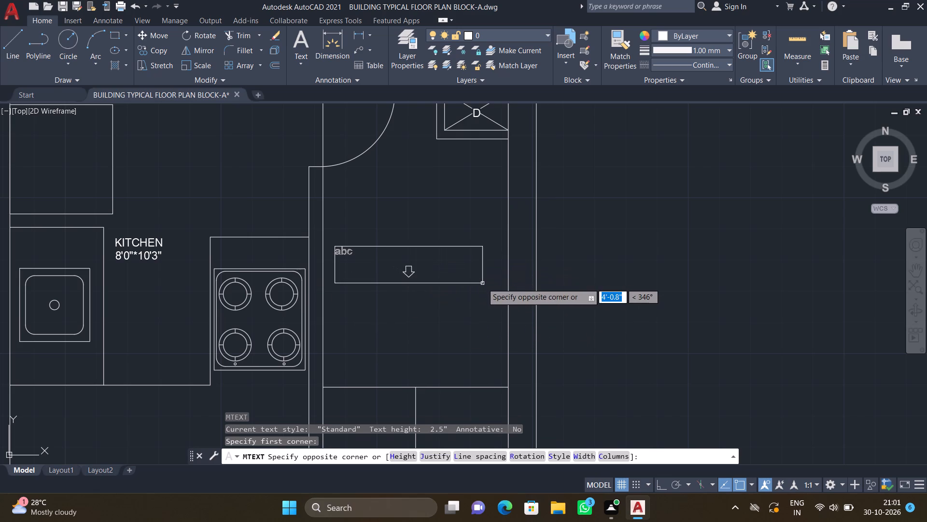
left_click(482, 283)
type("4'")
key("9")
key("shift+quotedbl")
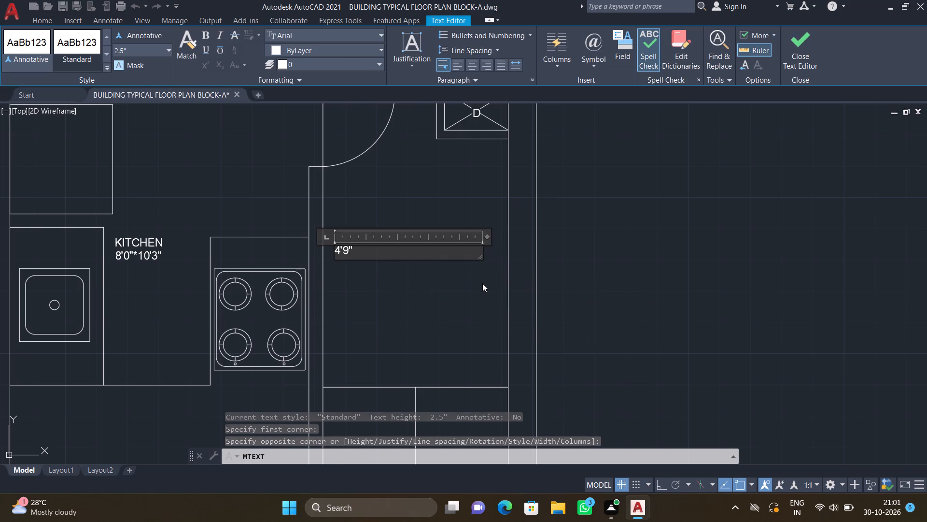
key("space")
type("W")
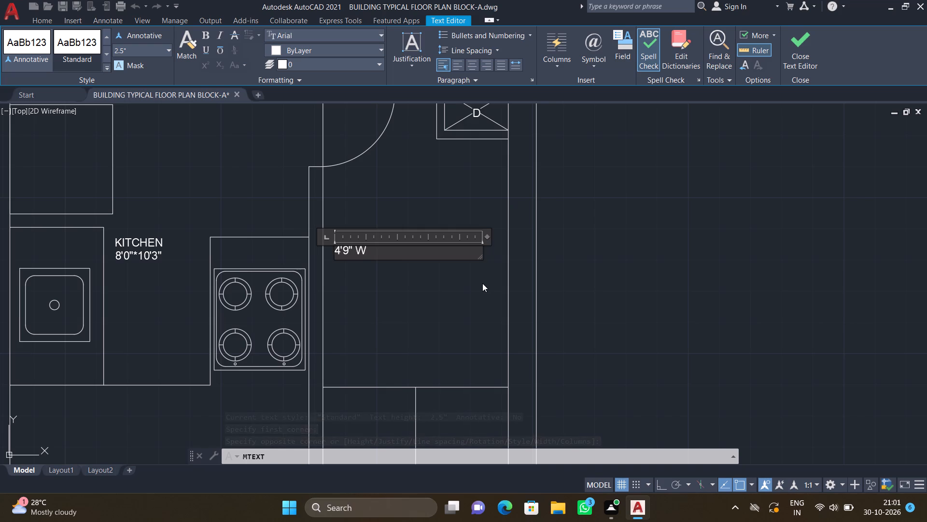
key("space")
type("UTILITY")
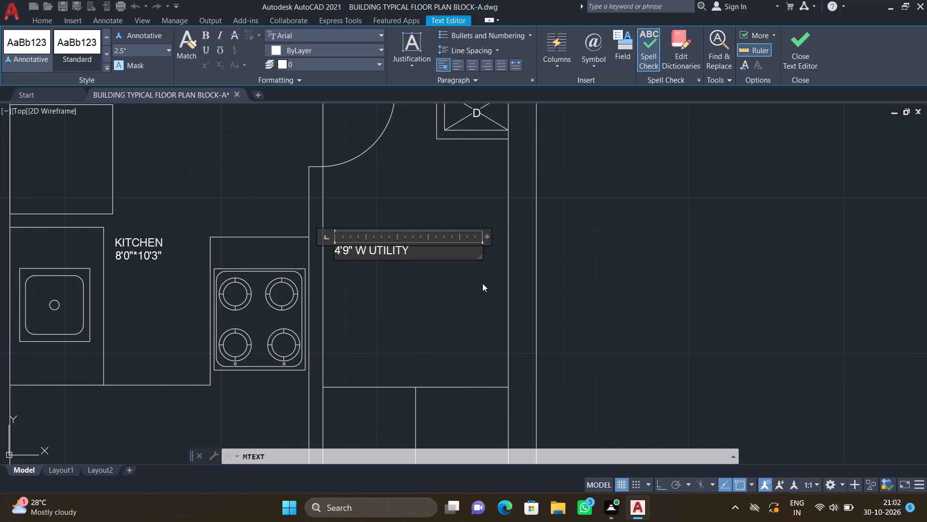
key("Return")
key("Escape")
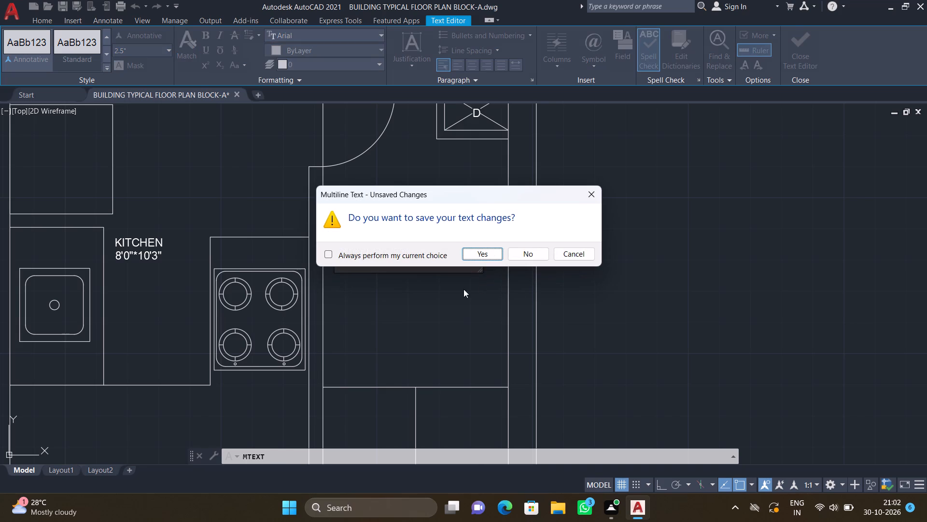
left_click(483, 249)
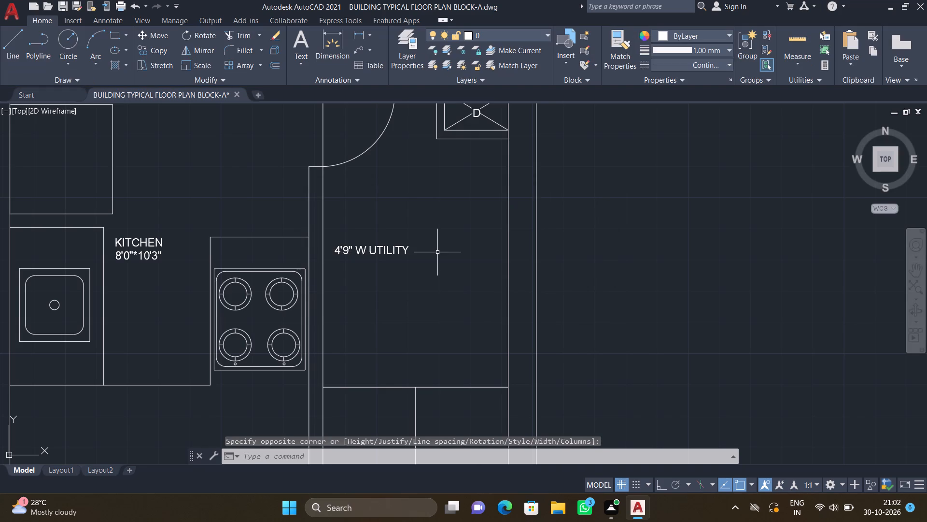
Rotate the "4'9" W UTILITY" label 90° about its start point so it reads vertically.
type("RO")
key("Return")
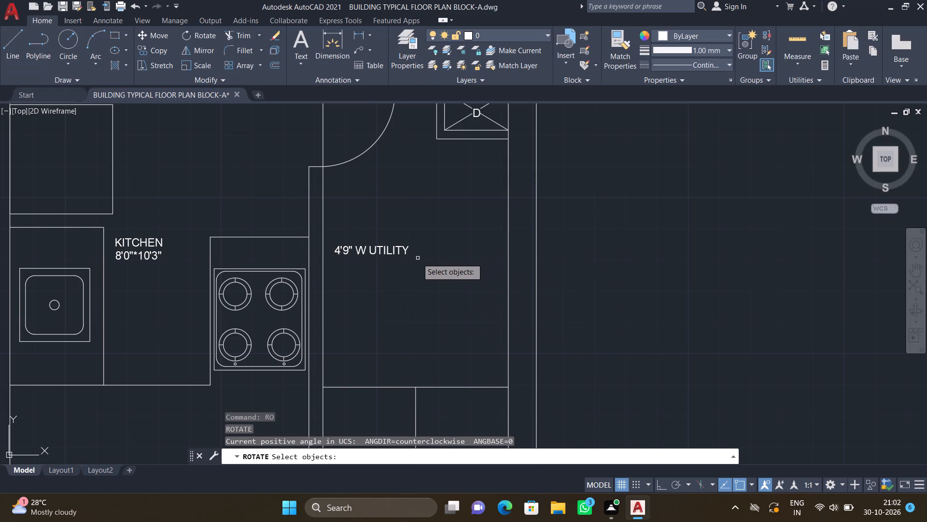
scroll(409, 256, "up", 1)
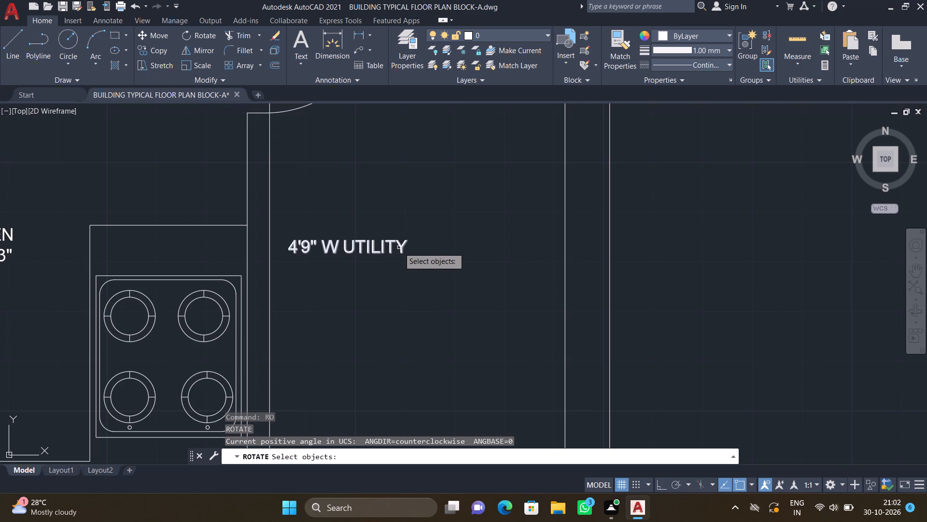
left_click(399, 247)
key("Return")
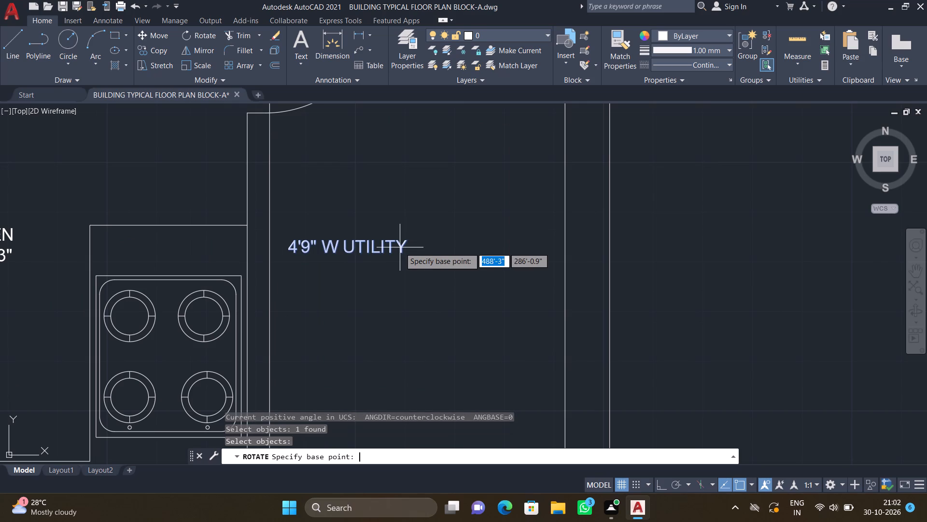
key("F8")
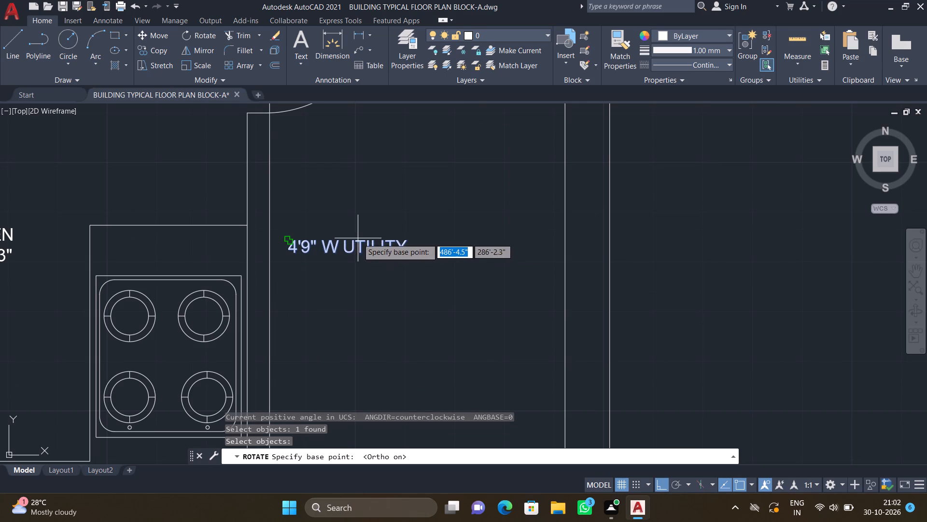
left_click(358, 238)
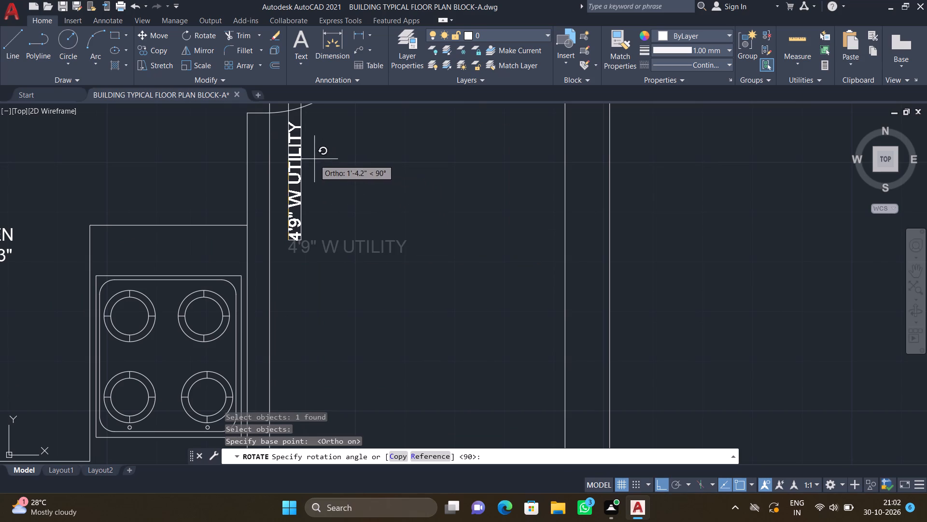
left_click(314, 158)
Move the vertical "4'9" W UTILITY" label to the middle of the utility room's width.
scroll(316, 180, "down", 2)
key("m")
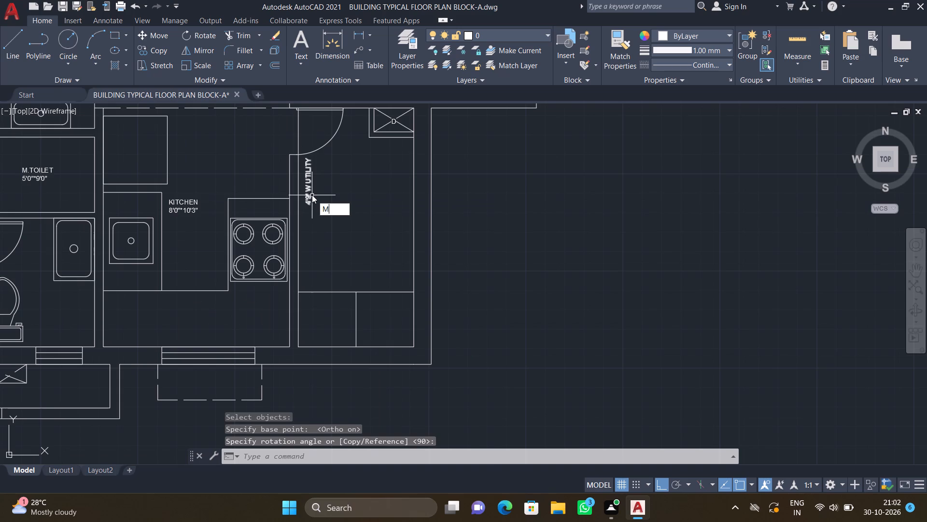
key("Return")
left_click(307, 202)
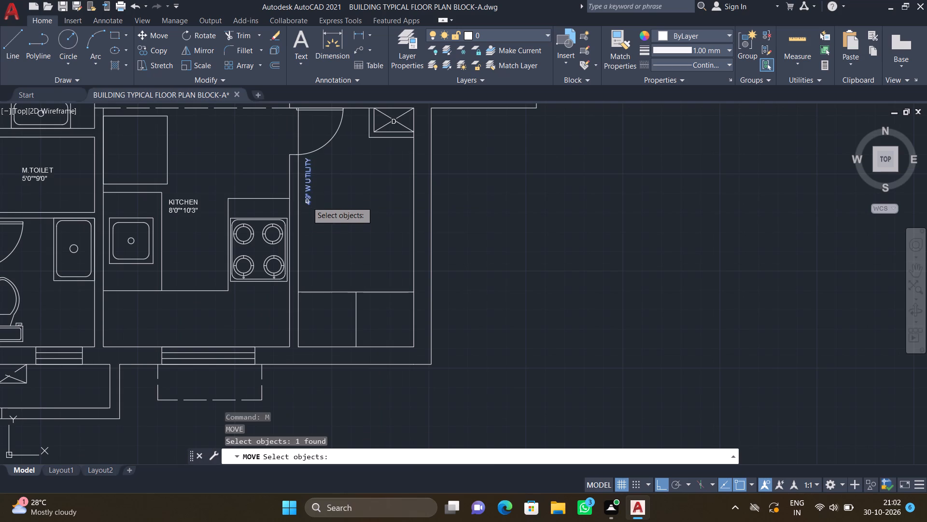
key("F8")
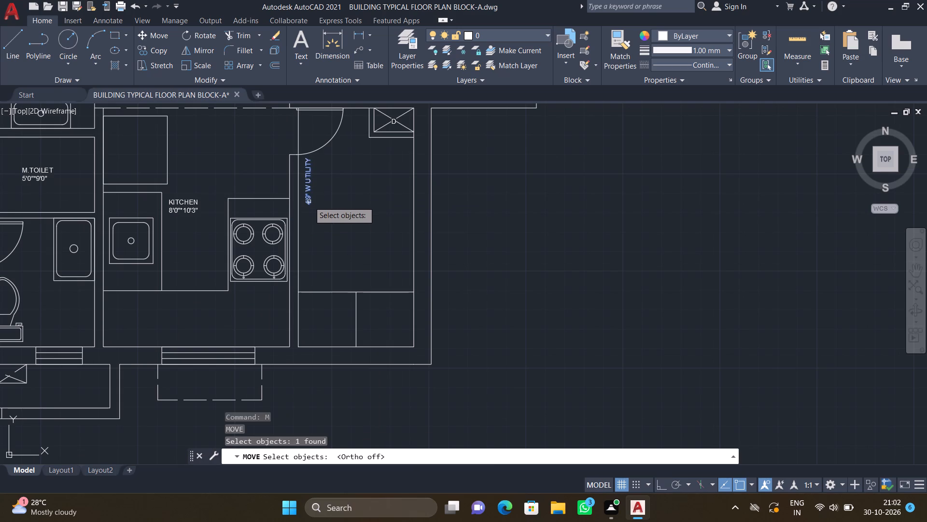
key("Return")
left_click(309, 202)
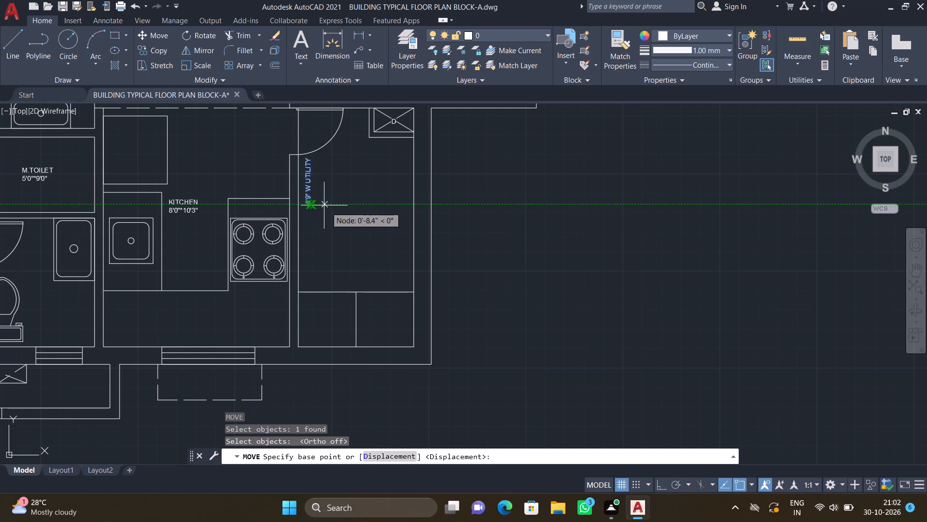
left_click(307, 198)
scroll(353, 235, "up", 2)
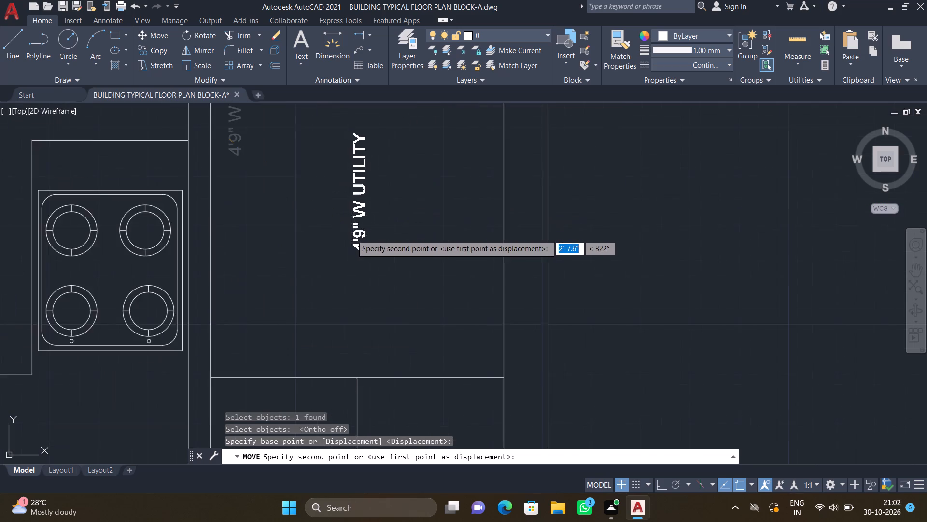
scroll(350, 233, "down", 1)
left_click(357, 227)
Add the multiline text label "wm" in the square next to the kitchen wall at the bottom of the utility room.
scroll(344, 232, "down", 3)
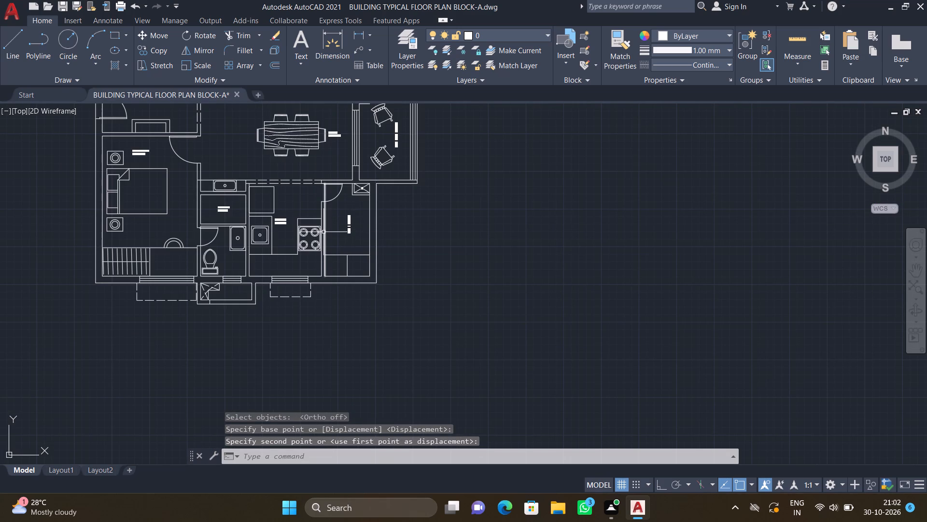
scroll(323, 232, "down", 1)
scroll(326, 257, "up", 3)
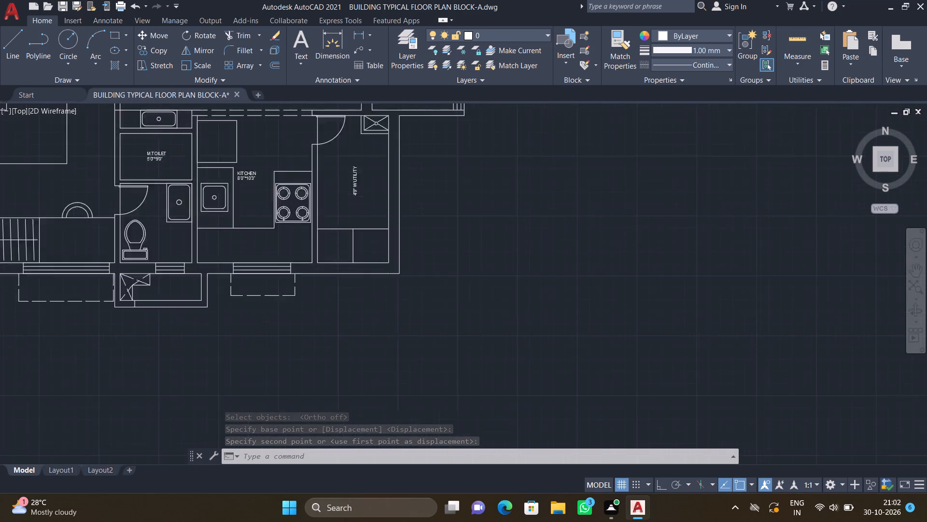
type("MT")
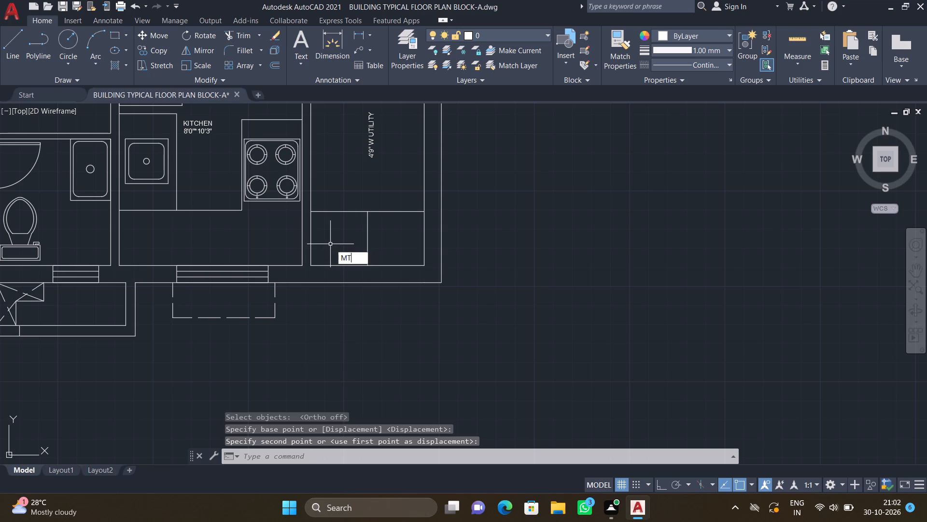
key("Return")
scroll(309, 232, "up", 3)
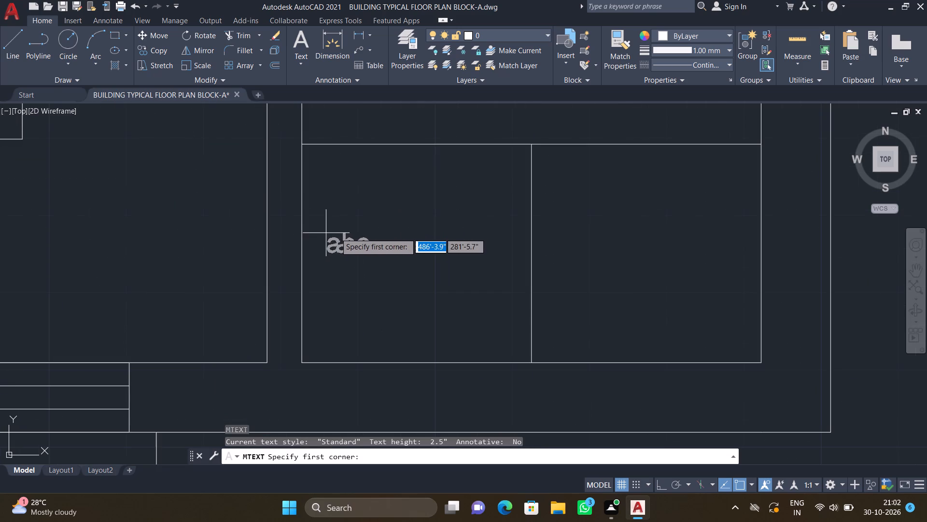
left_click(342, 212)
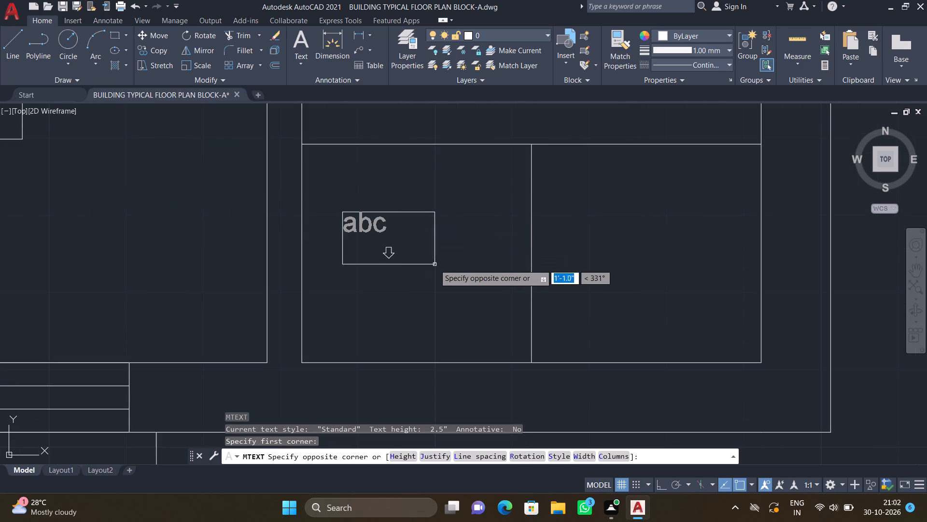
left_click(494, 292)
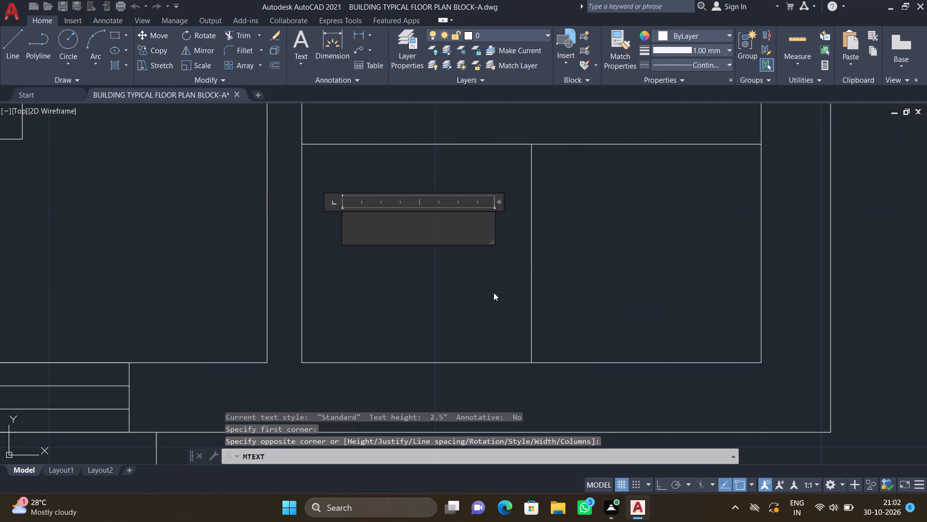
type("wm")
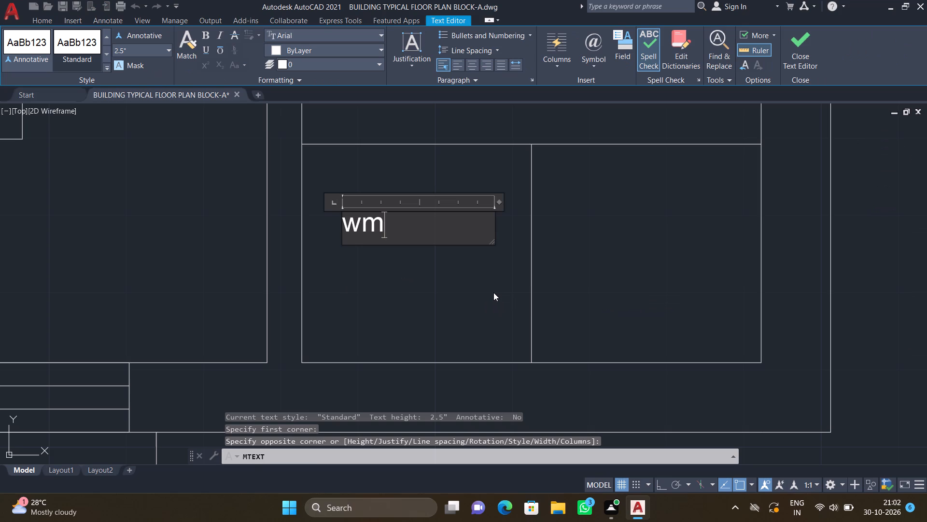
key("Return")
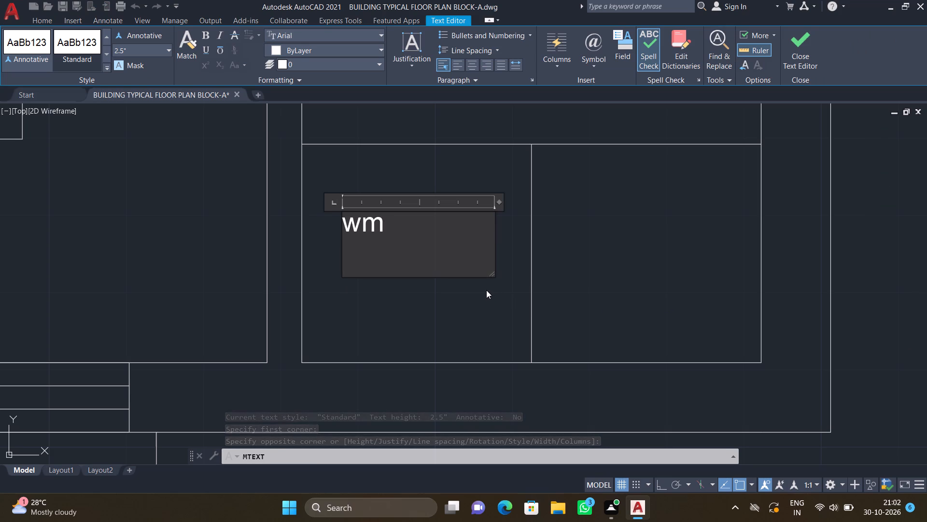
key("Escape")
left_click(488, 257)
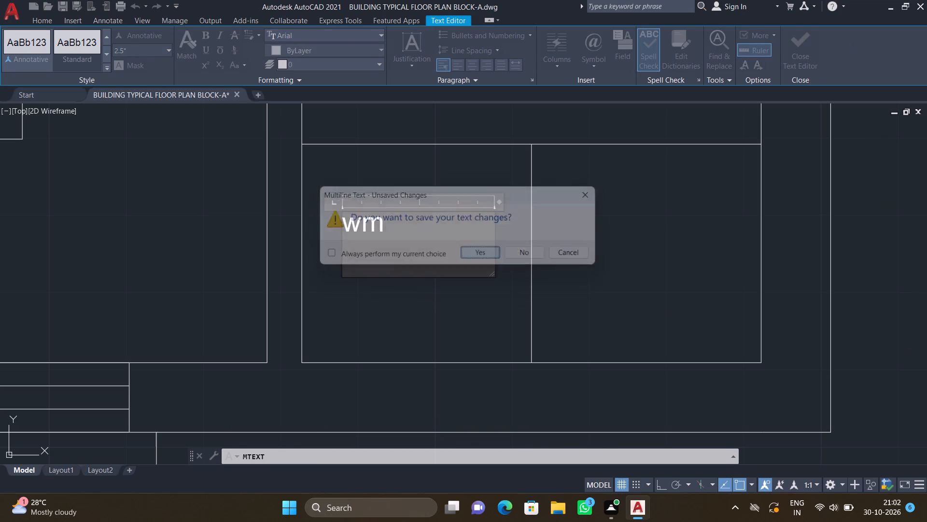
Move the "wm" label to about the middle of the washing-machine square at the bottom of the utility room.
key("m")
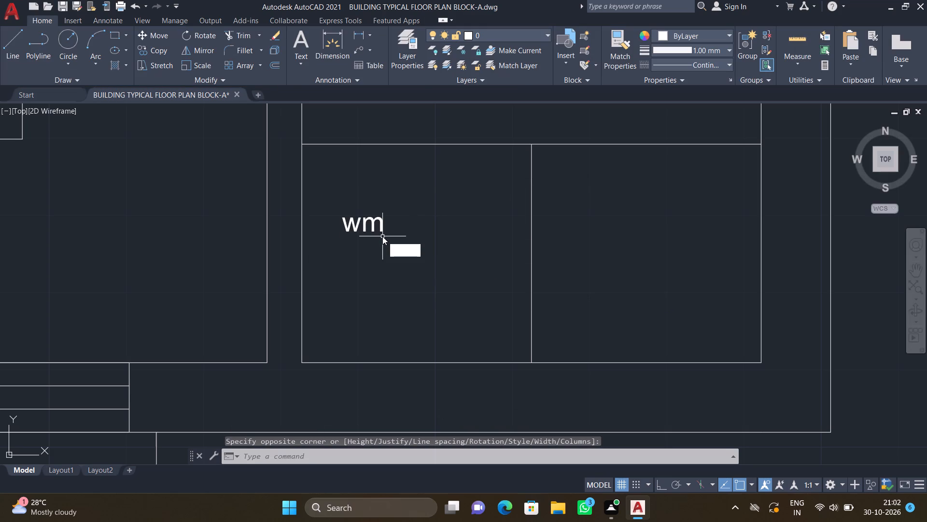
key("Return")
scroll(382, 237, "up", 1)
left_click(381, 226)
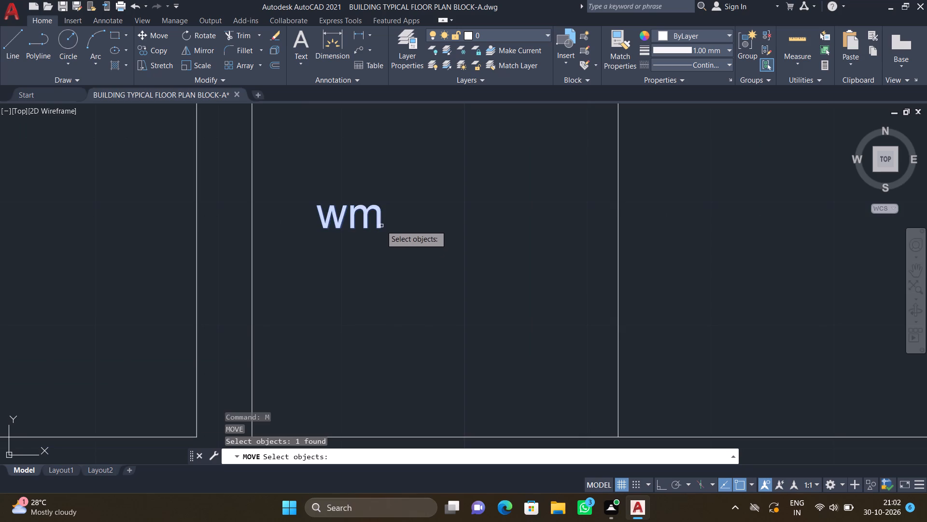
key("Return")
scroll(345, 237, "up", 2)
scroll(342, 235, "down", 4)
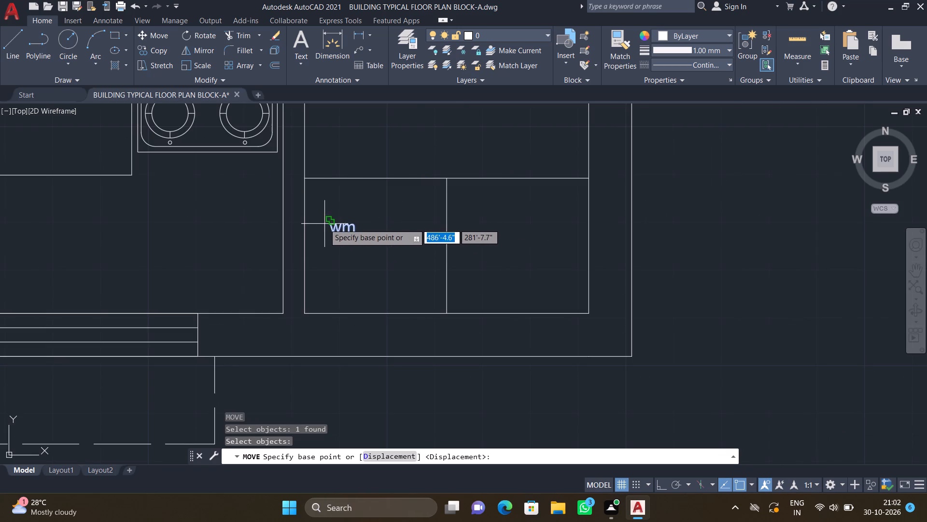
left_click(331, 225)
scroll(374, 239, "up", 1)
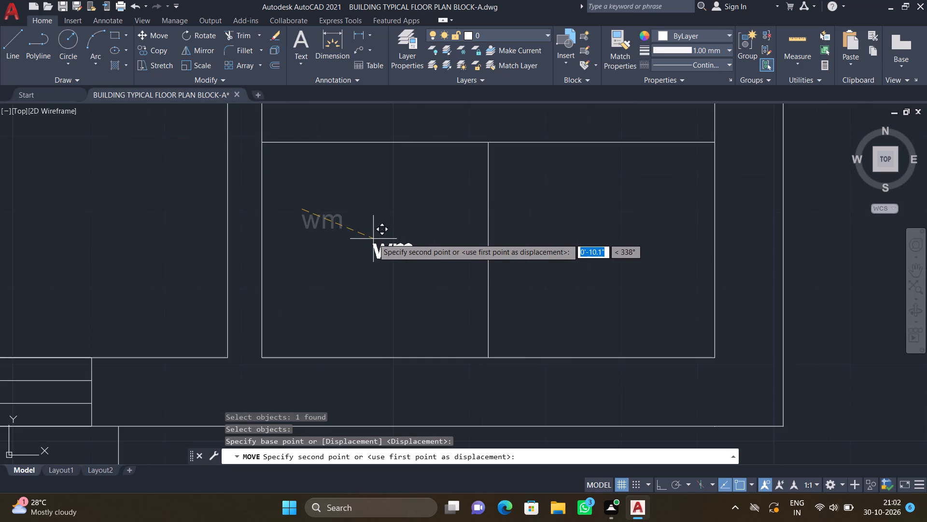
left_click(360, 227)
Add the multiline text label "dw" in the square beside the "wm" square at the bottom of the utility room.
scroll(403, 232, "down", 2)
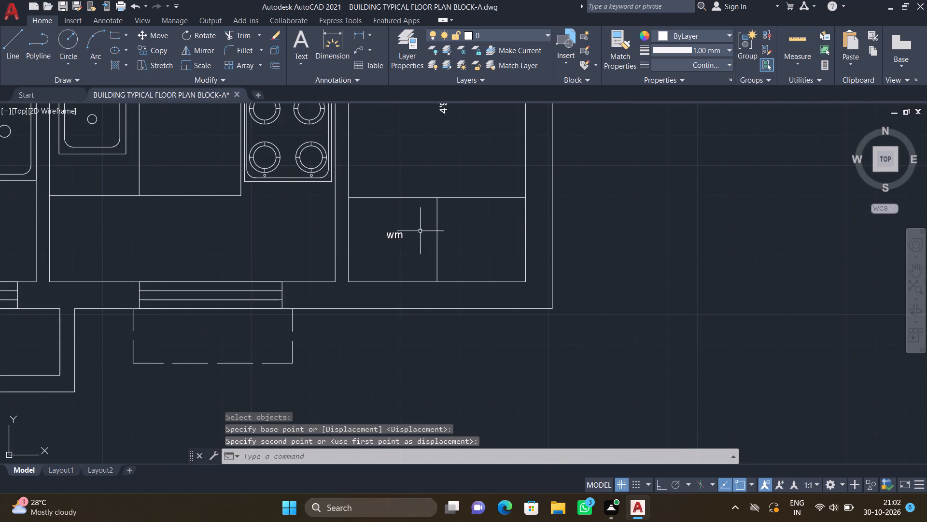
scroll(461, 241, "up", 1)
type("mt")
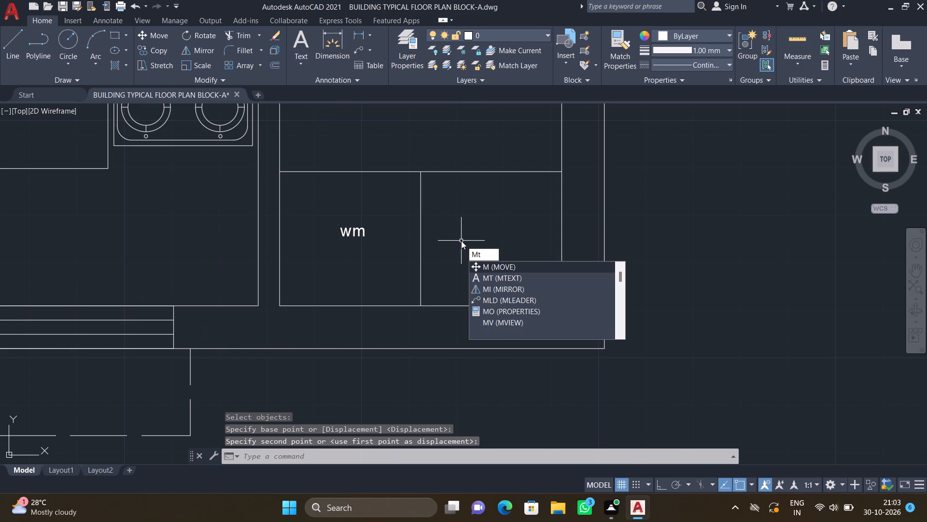
key("Return")
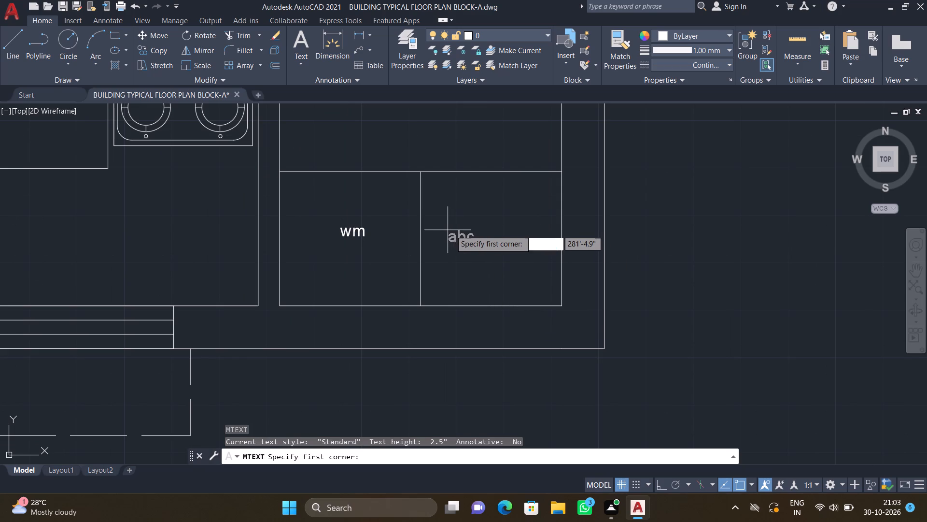
scroll(451, 230, "up", 1)
left_click(449, 210)
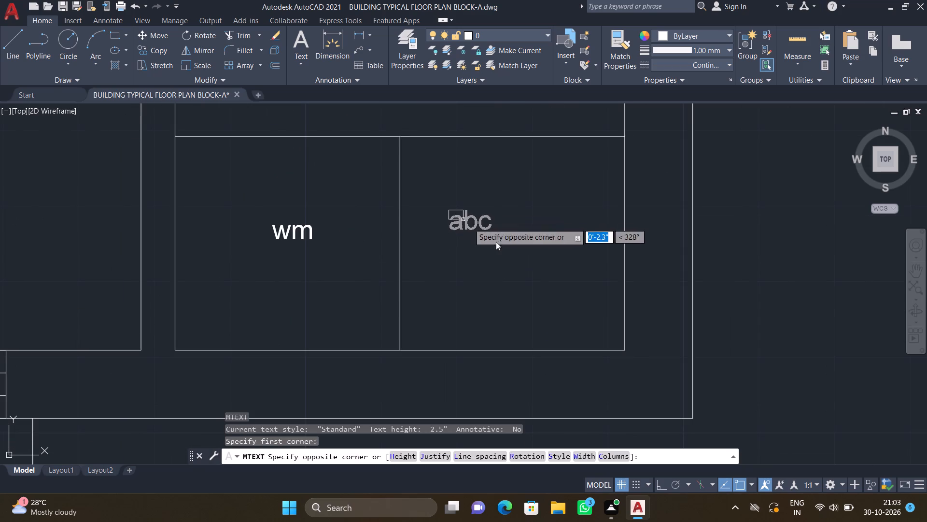
left_click(572, 267)
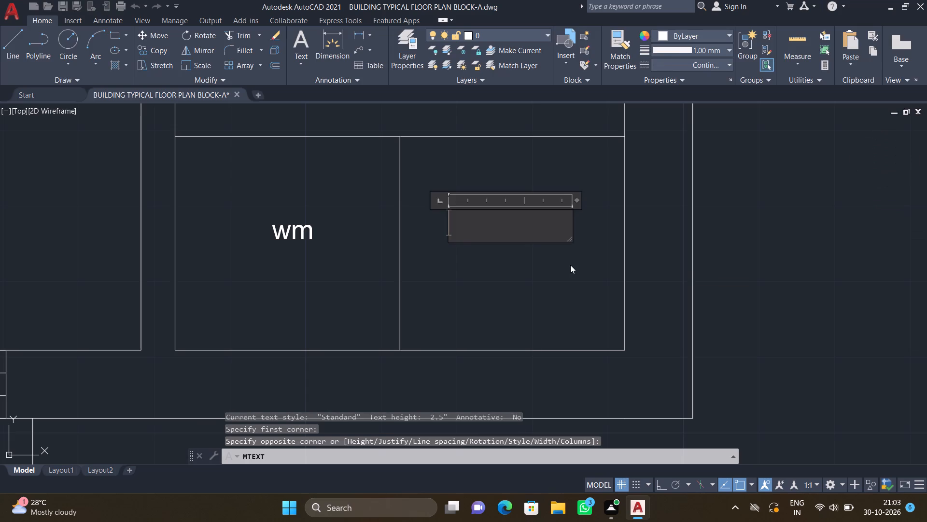
type("dw")
key("Return")
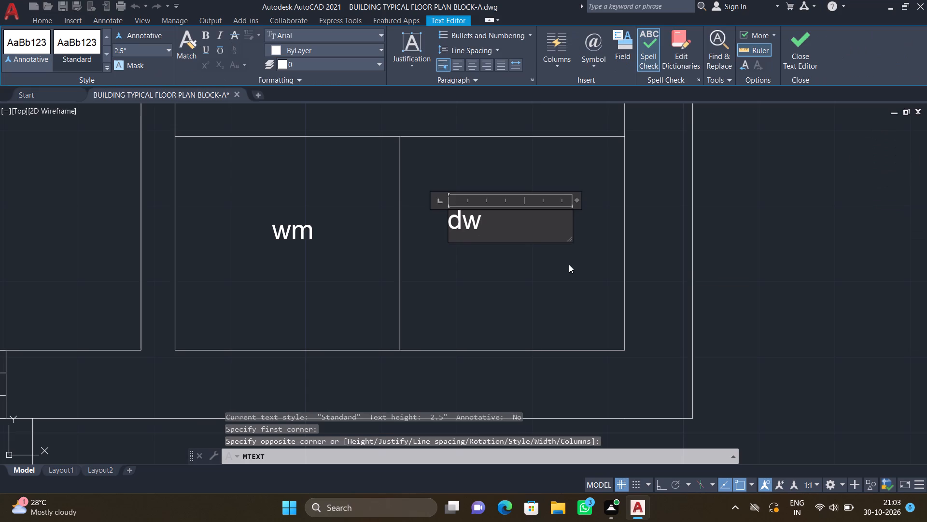
key("Escape")
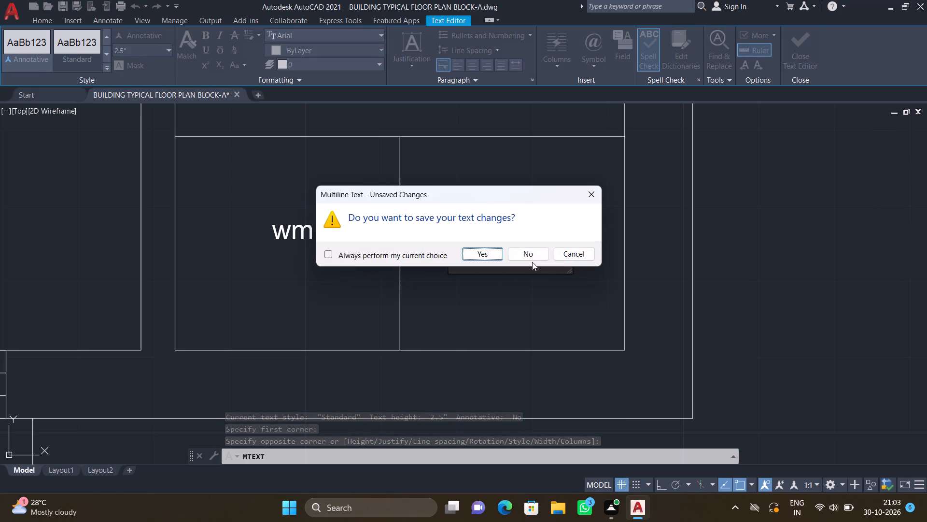
left_click(478, 254)
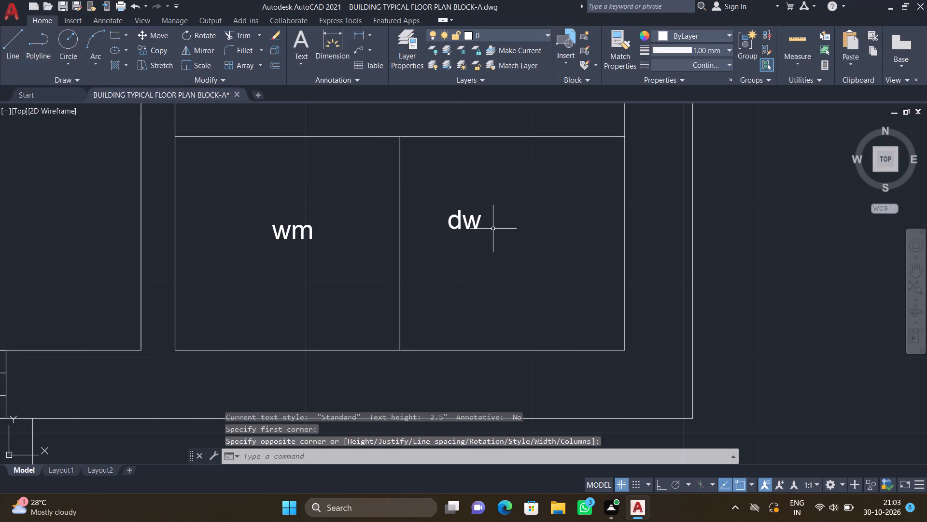
Move the "dw" label closer to the middle of its square's width.
key("m")
key("Return")
scroll(478, 231, "up", 1)
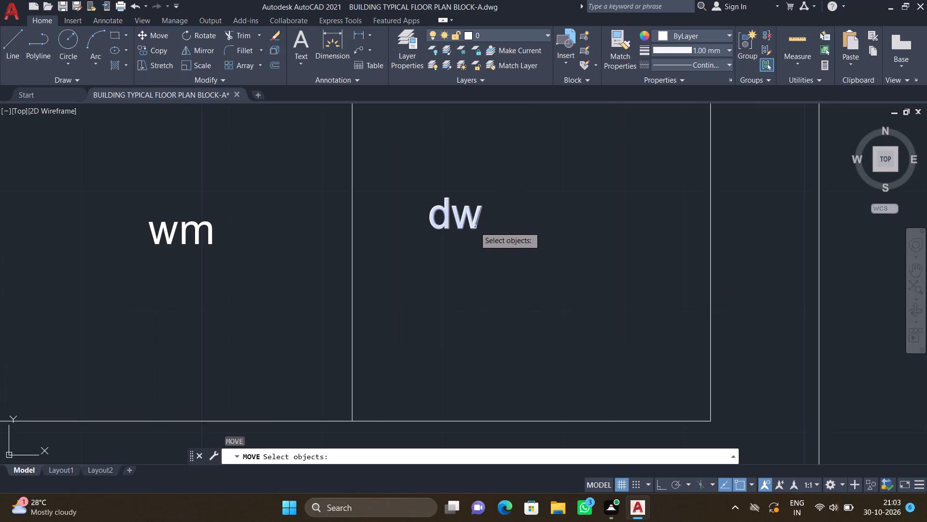
left_click(475, 224)
key("Return")
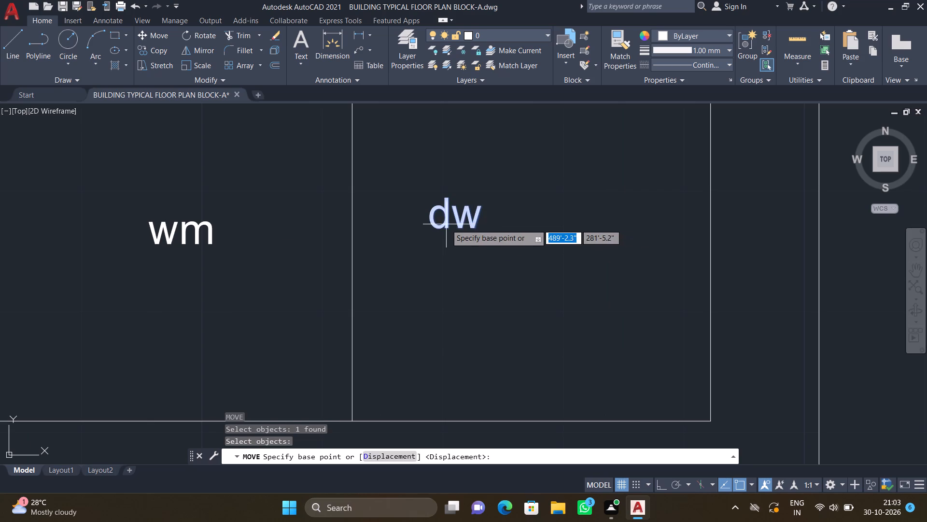
left_click(445, 223)
left_click(514, 232)
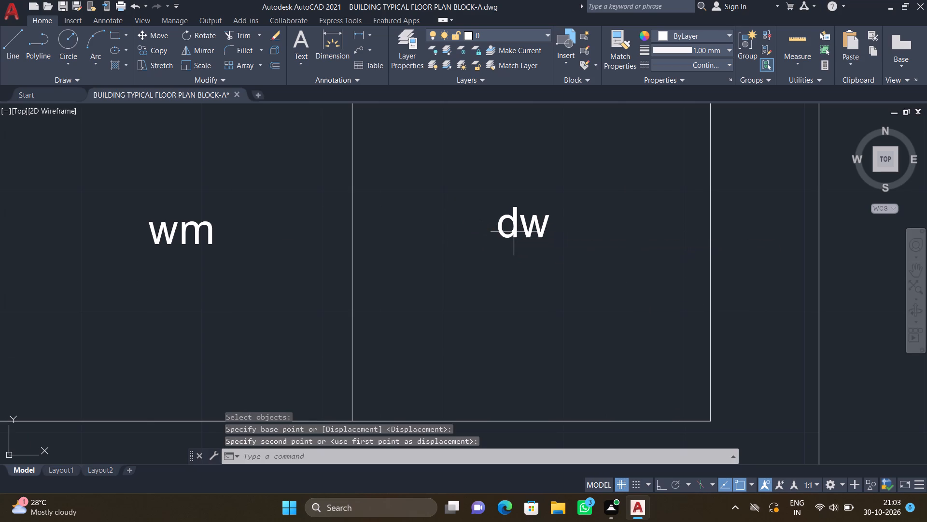
Add the multiline text label "D" in the L-shaped duct outside the master toilet's window, in the arm along the wall.
scroll(433, 222, "down", 5)
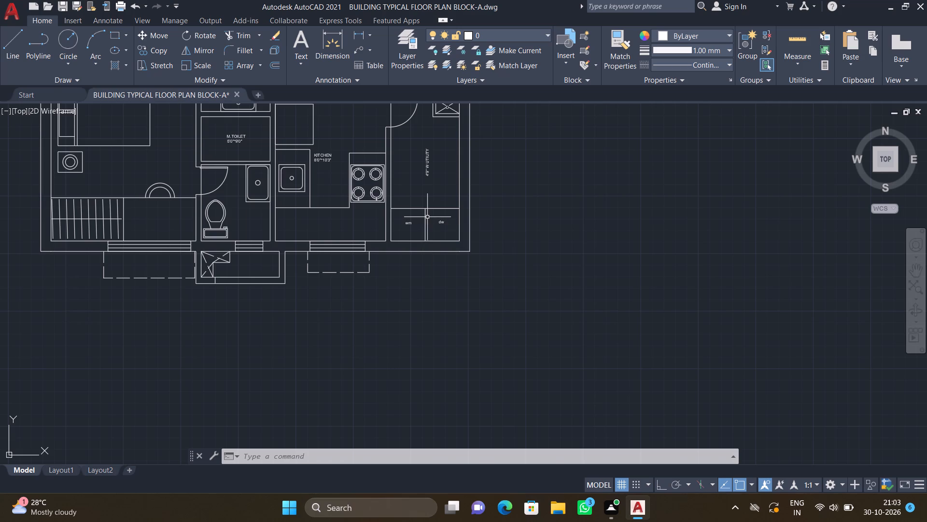
scroll(395, 189, "down", 3)
scroll(309, 156, "up", 2)
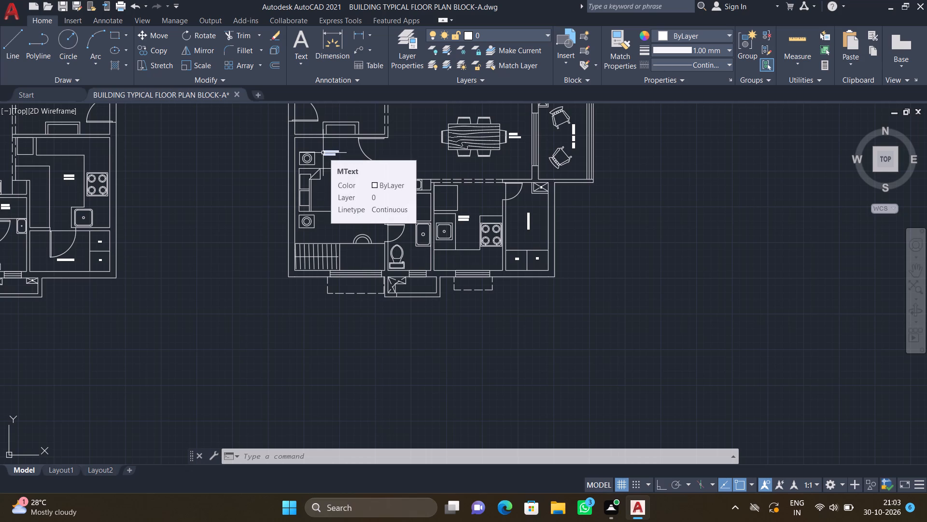
scroll(377, 205, "down", 2)
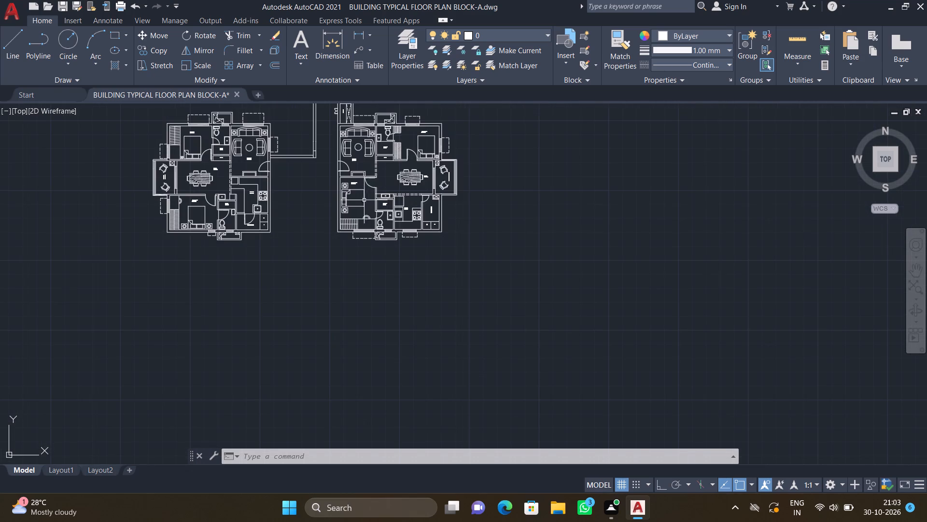
scroll(381, 234, "up", 6)
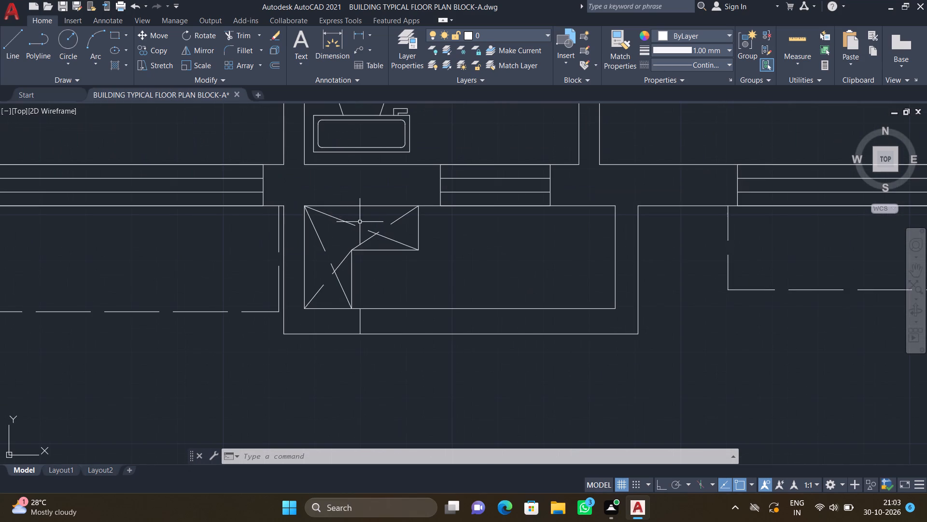
type("mt")
key("Return")
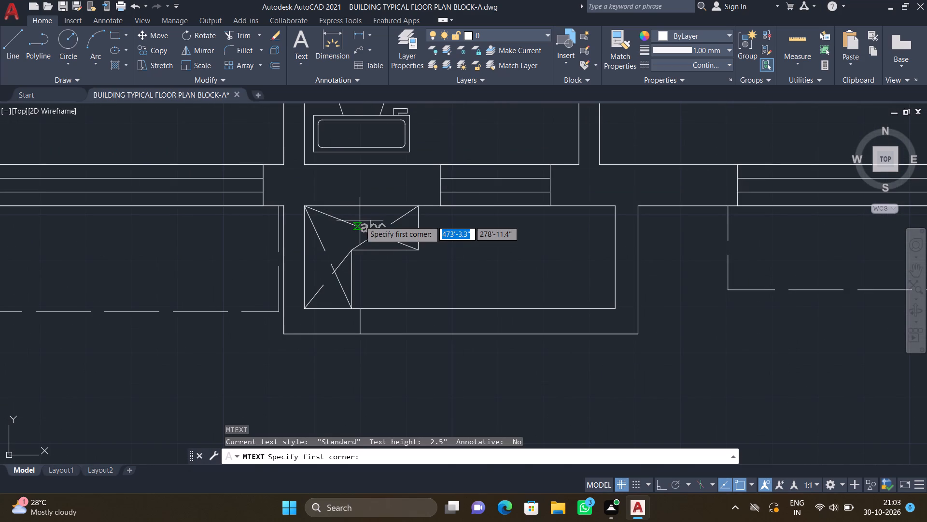
scroll(379, 225, "up", 3)
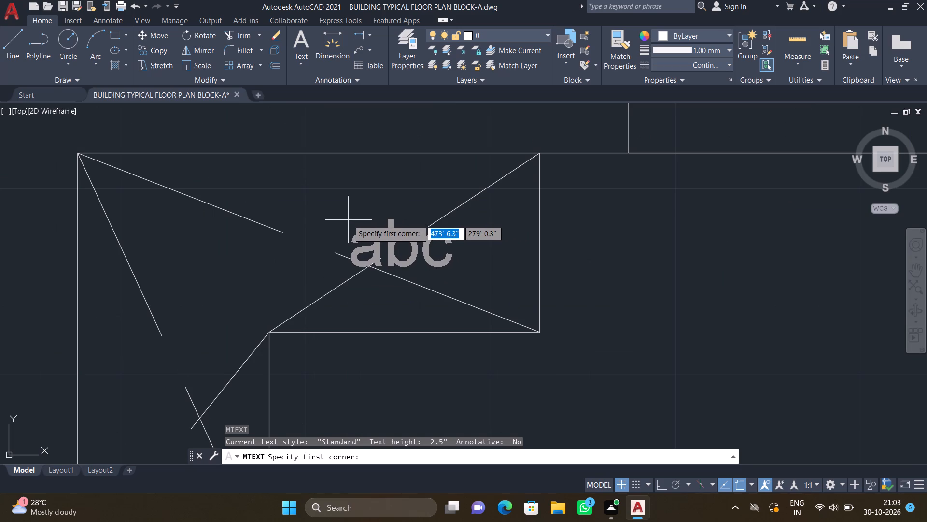
left_click(348, 211)
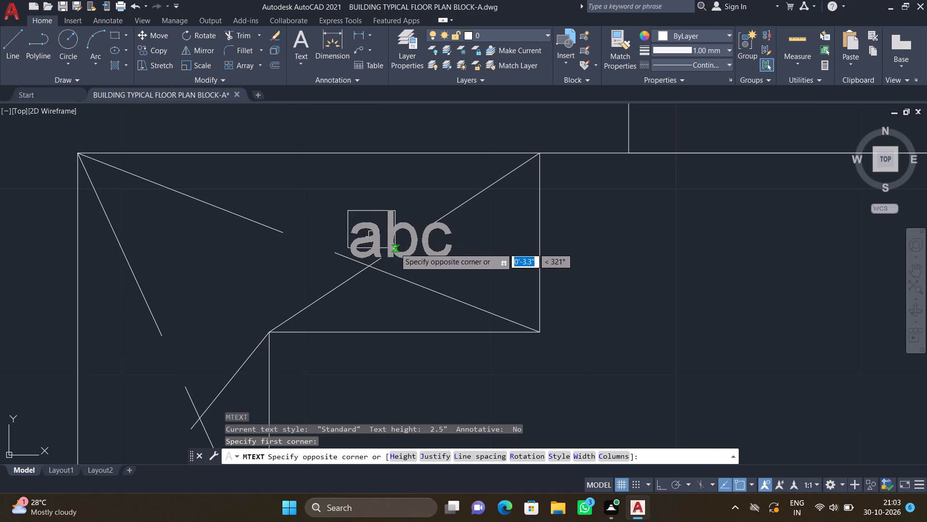
left_click(395, 248)
key("d")
key("Return")
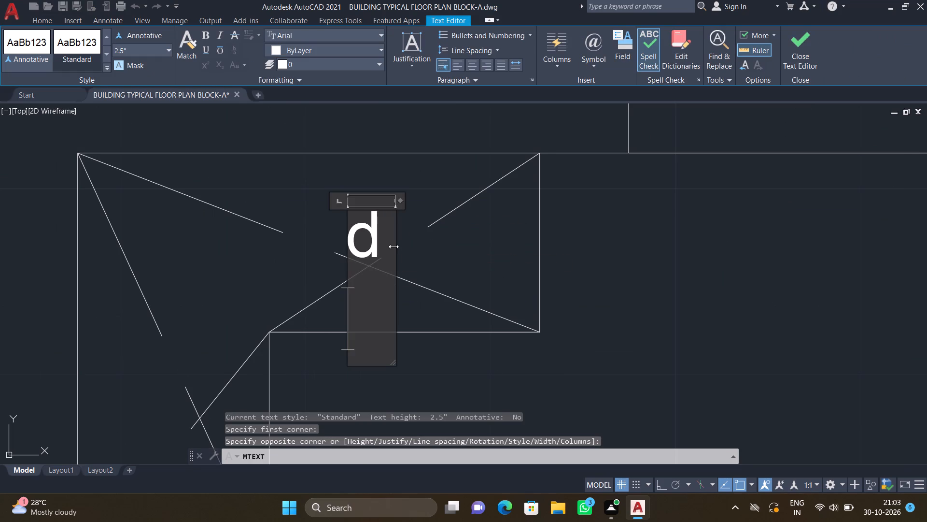
key("BackSpace")
key("BackSpace")
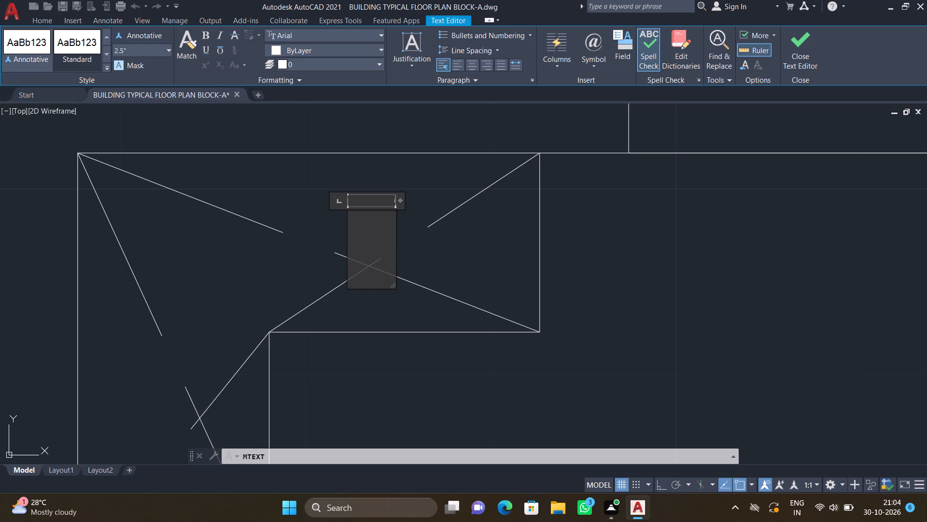
key("d")
key("Return")
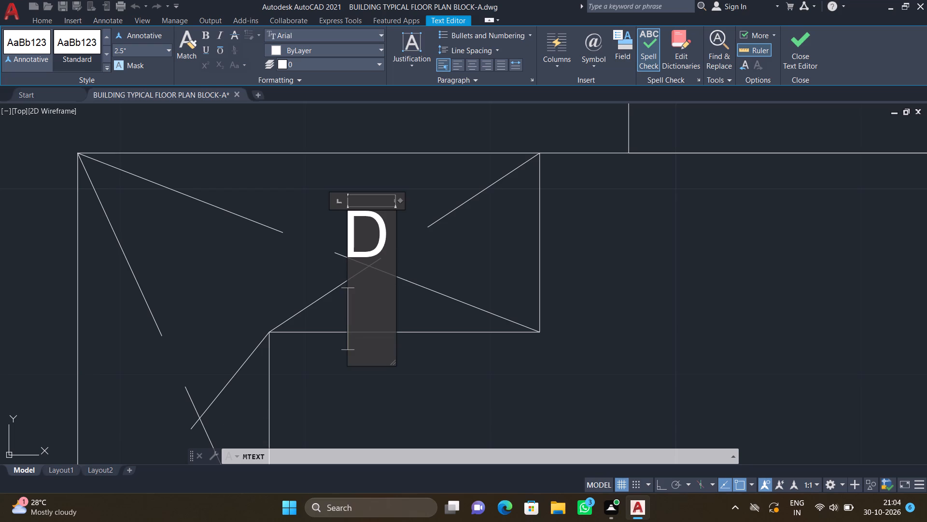
key("Escape")
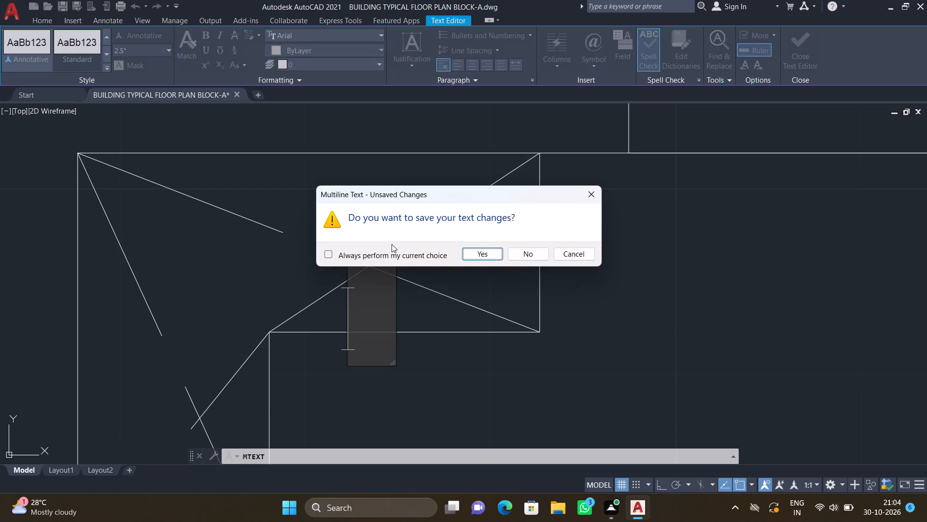
left_click(487, 257)
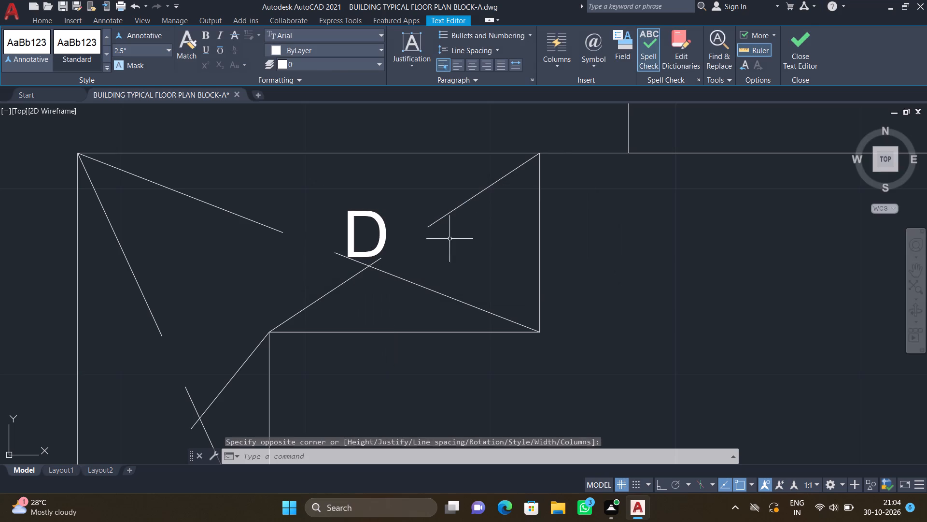
Check the master toilet's duct label, and review the second apartment's other labels, including the duct outside Toilet-1.
scroll(376, 229, "down", 1)
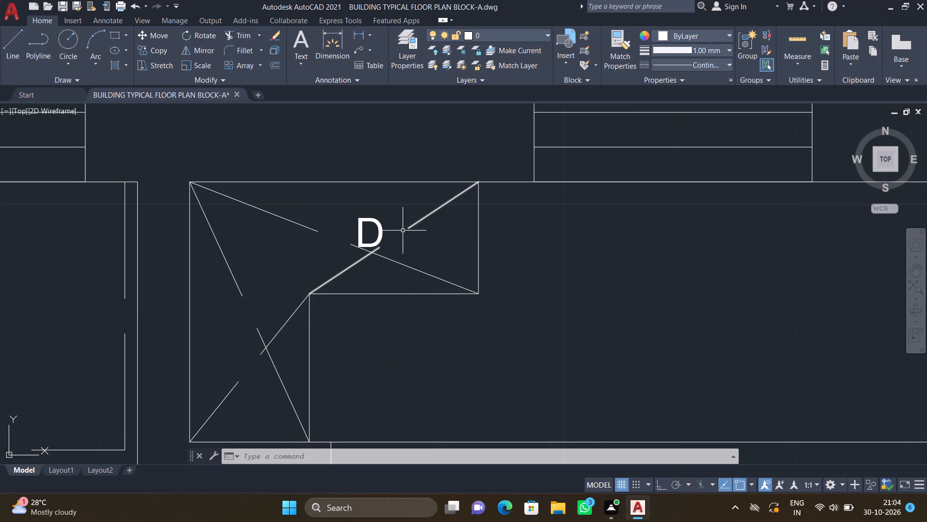
scroll(379, 234, "down", 3)
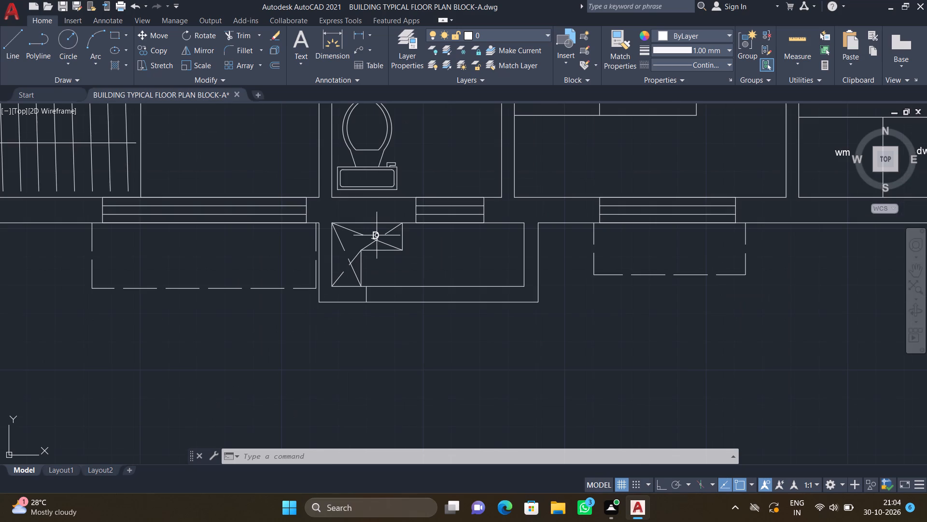
scroll(361, 233, "down", 1)
scroll(367, 230, "up", 2)
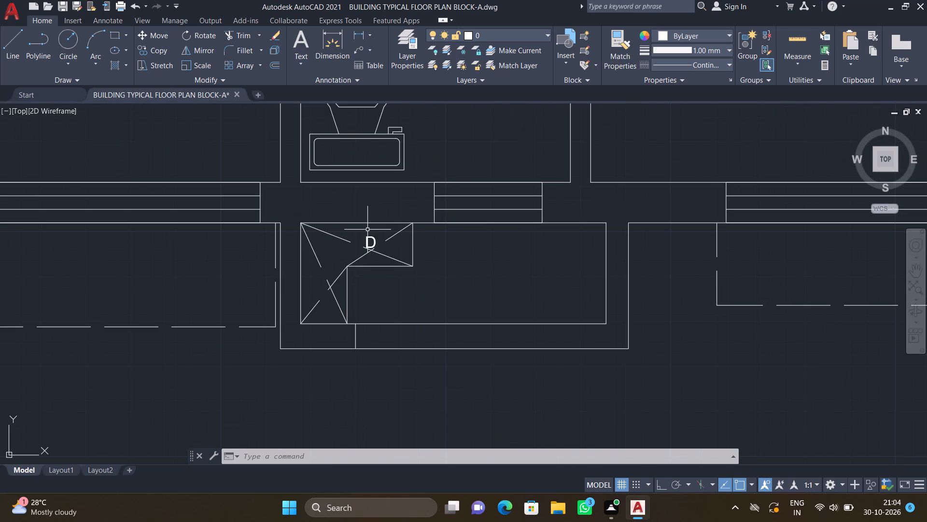
scroll(366, 229, "down", 1)
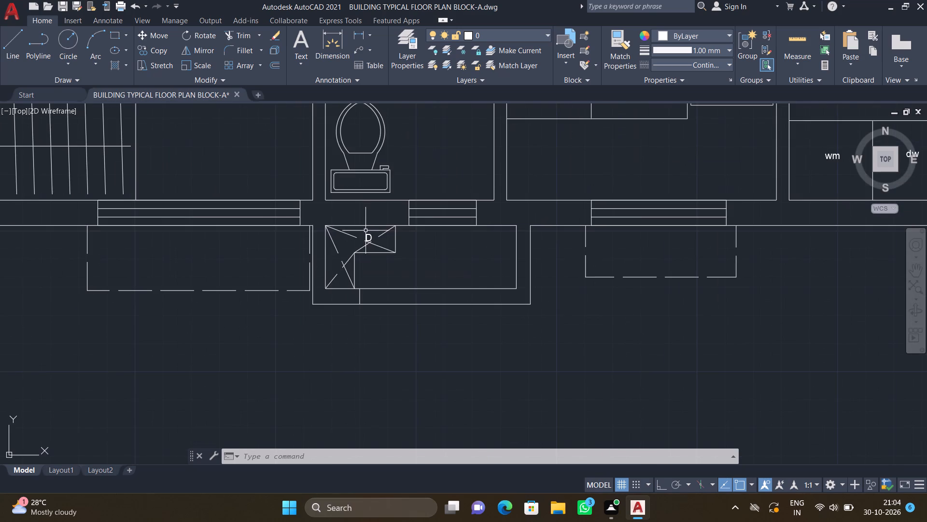
scroll(365, 231, "up", 2)
scroll(365, 231, "down", 3)
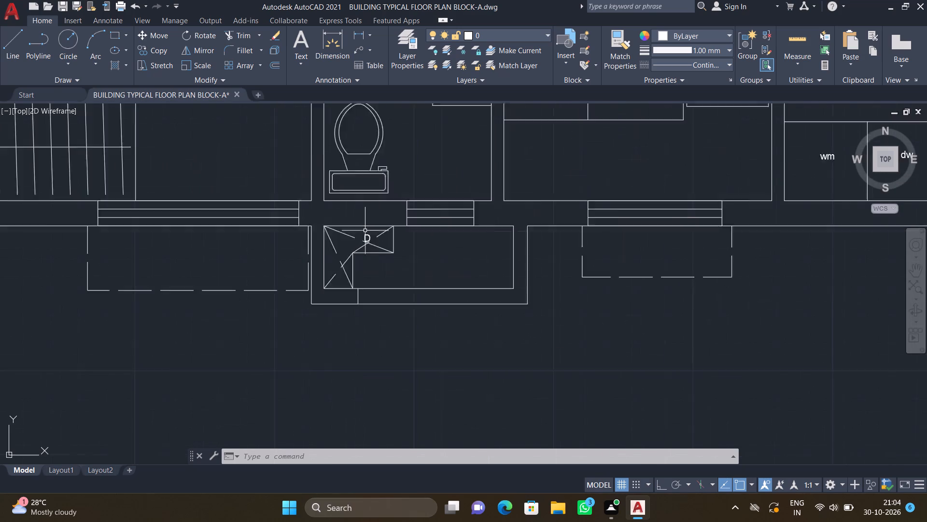
scroll(365, 231, "down", 1)
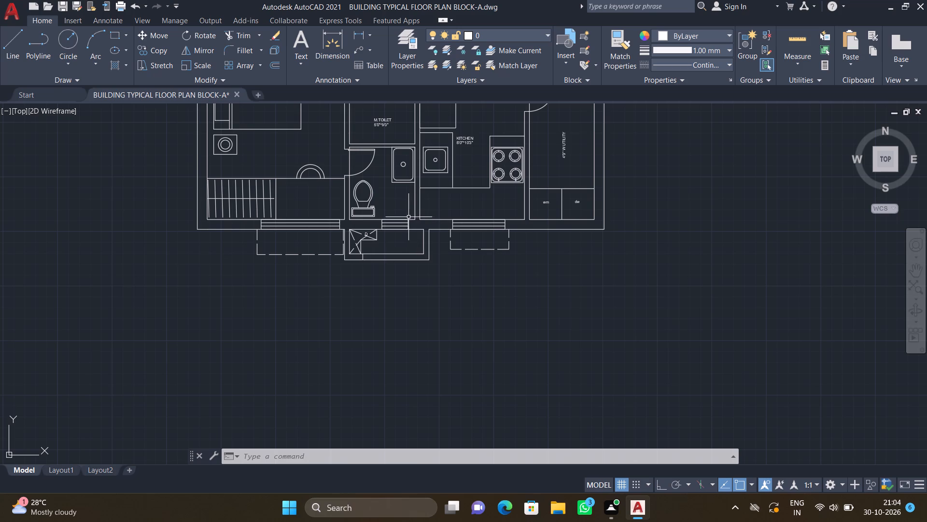
scroll(404, 217, "down", 3)
scroll(398, 105, "up", 3)
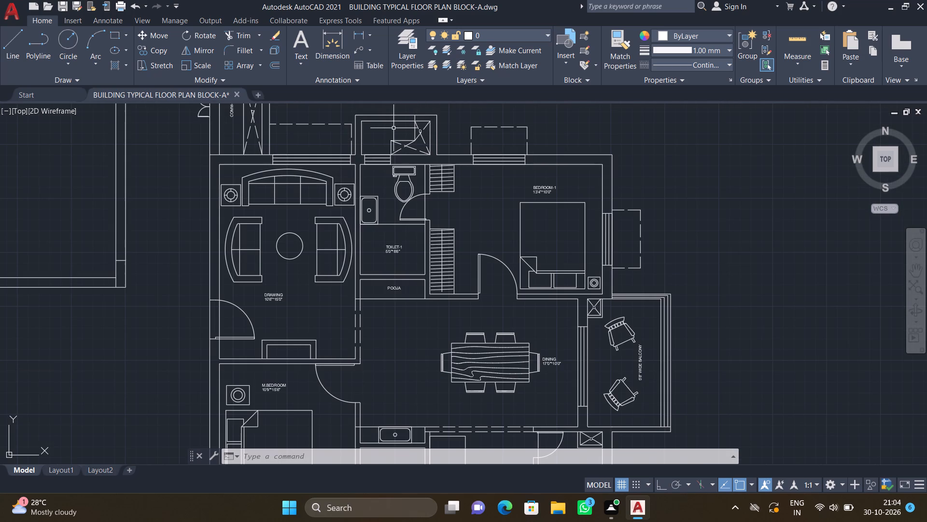
scroll(385, 117, "up", 2)
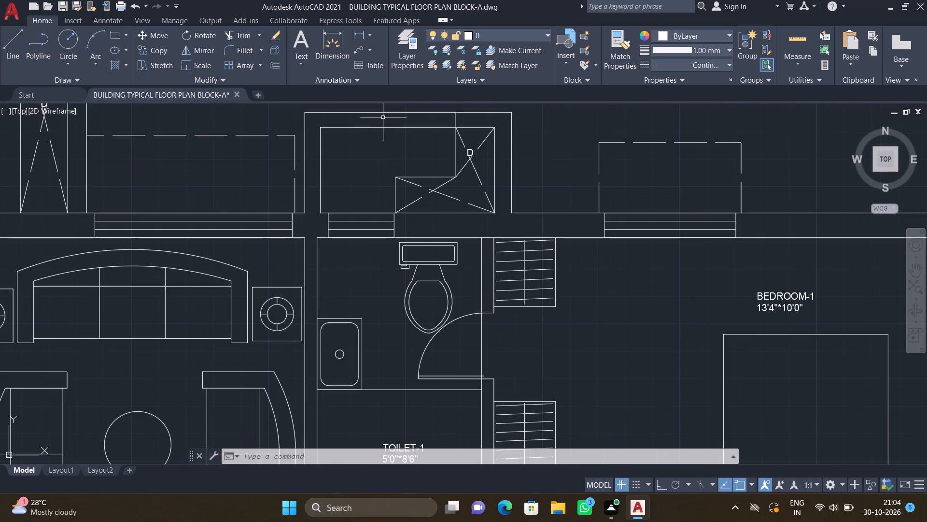
Review the labels across the second apartment, including the dining and balcony area.
scroll(382, 123, "down", 3)
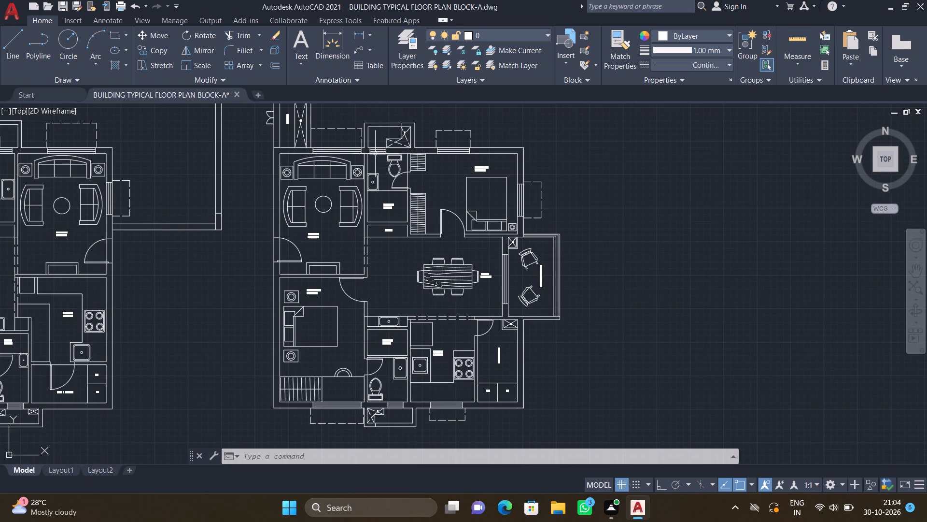
scroll(511, 256, "up", 2)
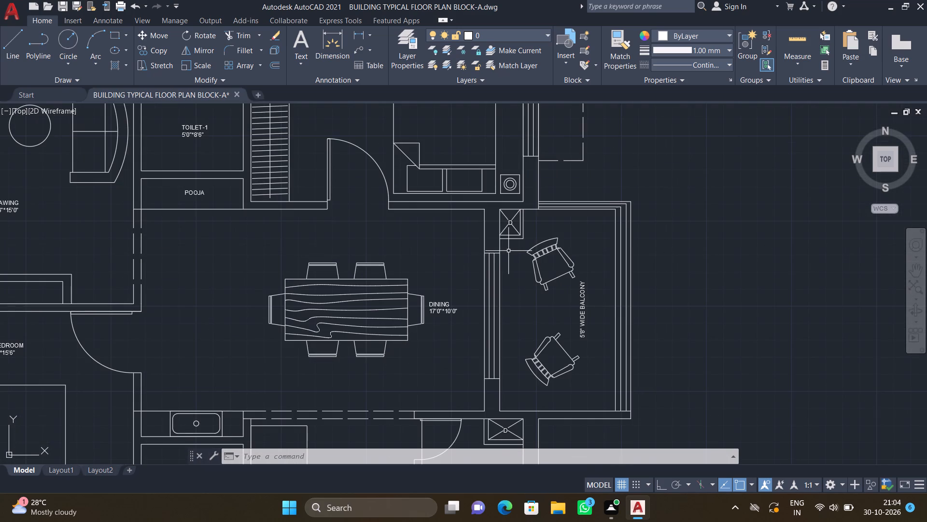
scroll(398, 252, "down", 2)
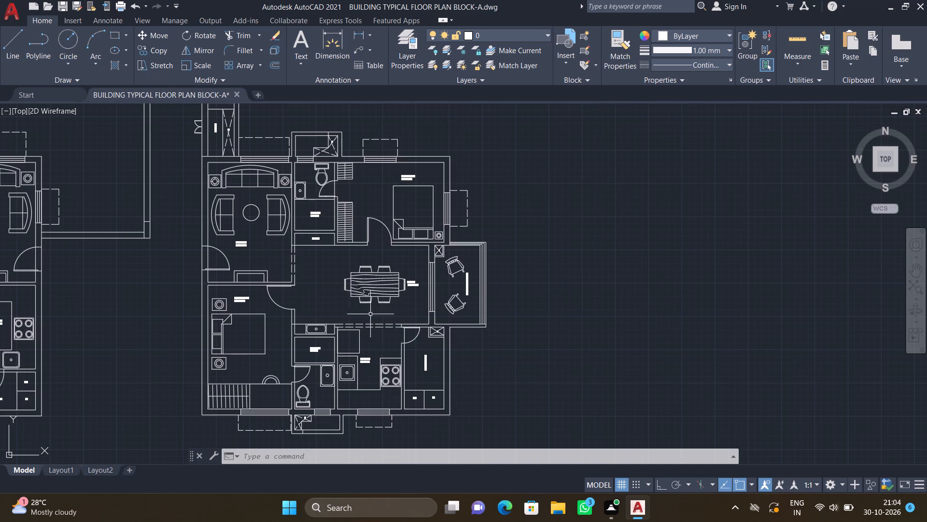
scroll(396, 263, "down", 2)
scroll(362, 275, "up", 2)
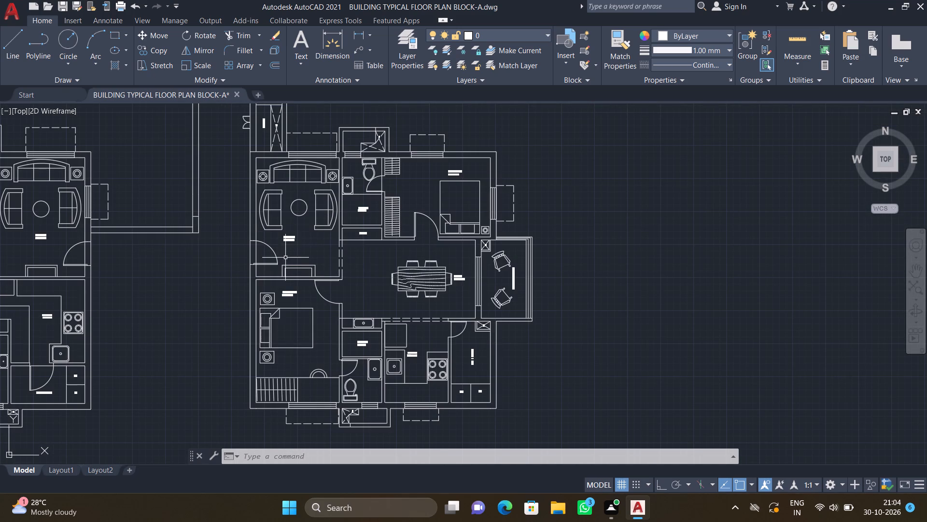
scroll(238, 251, "down", 1)
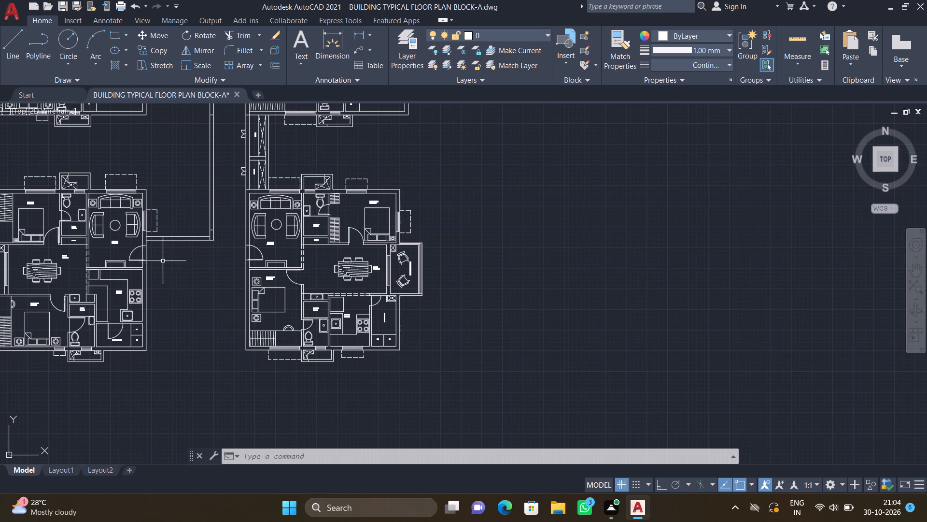
Draw a vertical line about 3' long with Ortho on, just outside the first apartment's drawing room entrance door.
scroll(163, 261, "up", 2)
key("l")
key("Return")
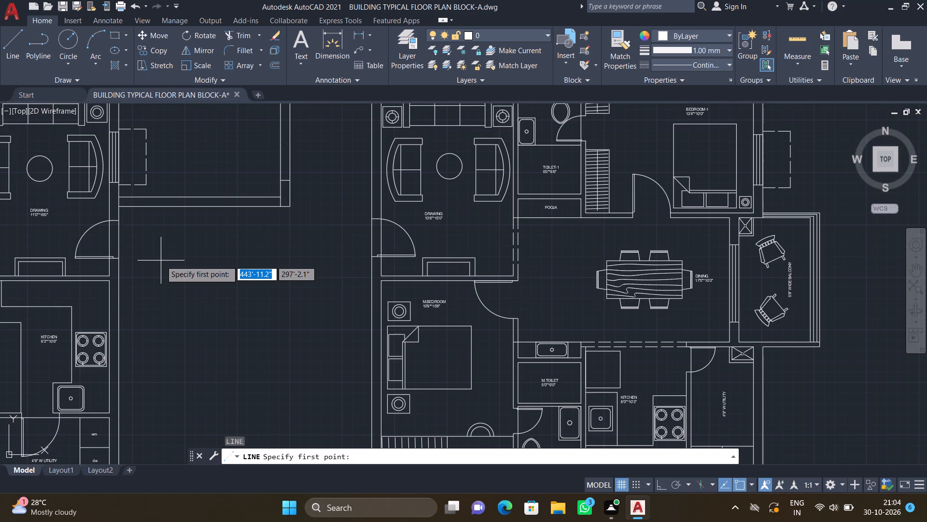
key("F8")
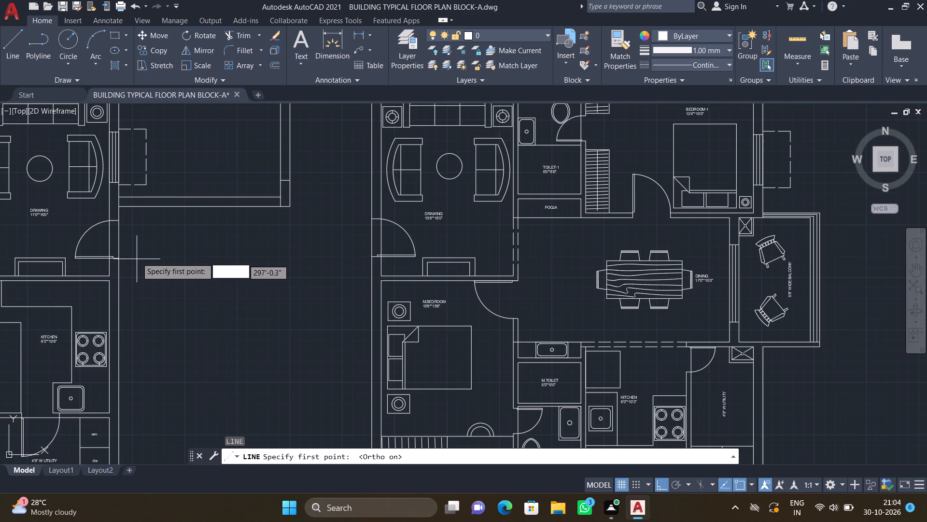
scroll(137, 255, "down", 1)
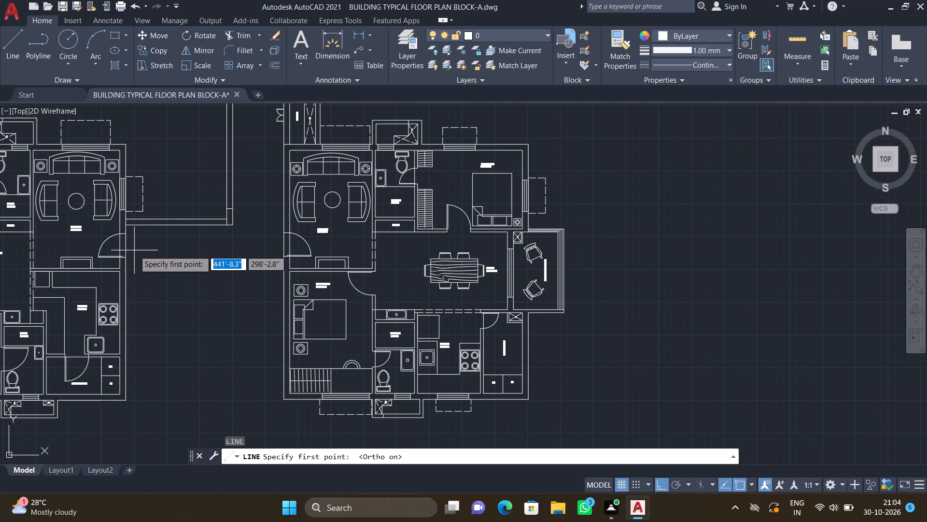
scroll(141, 258, "up", 2)
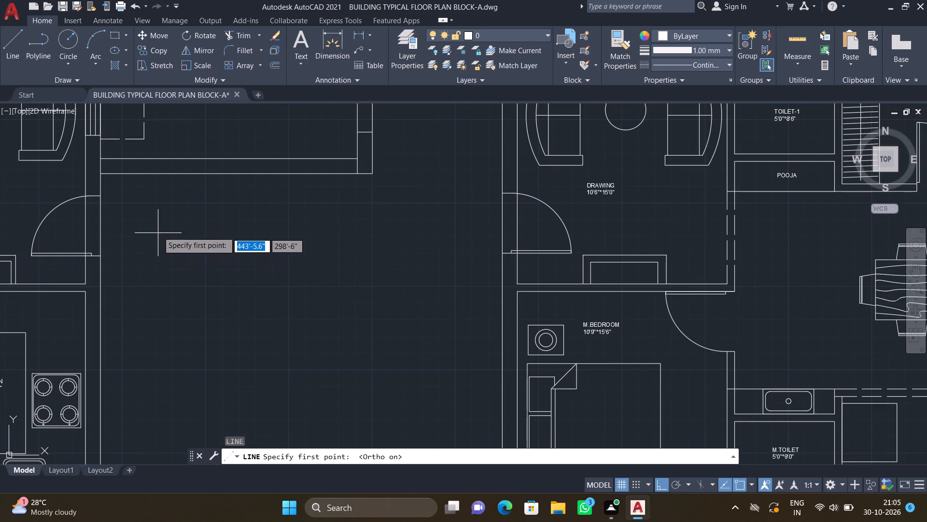
left_click(177, 209)
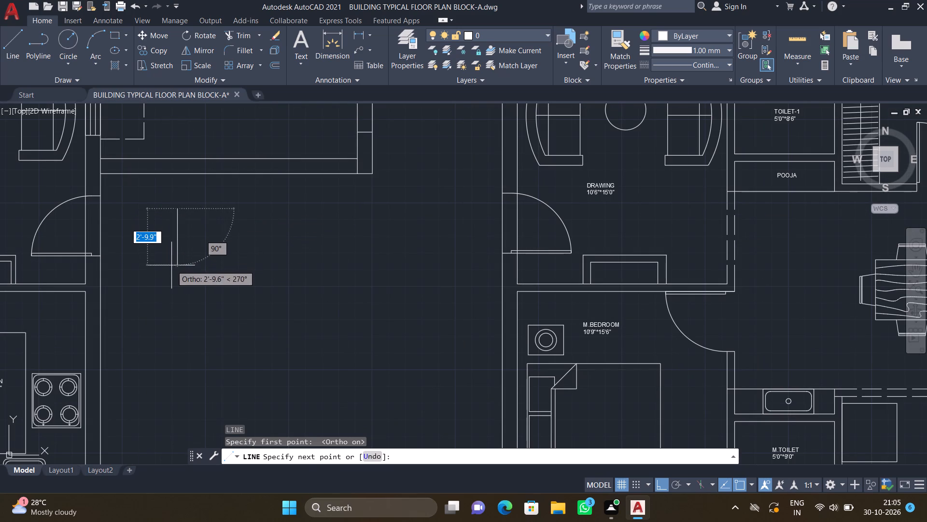
left_click(174, 272)
key("Return")
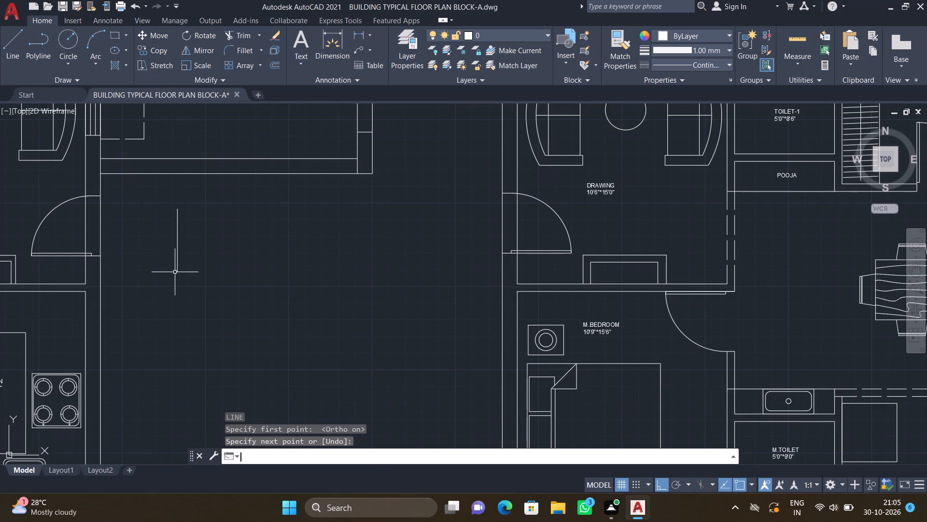
key("F8")
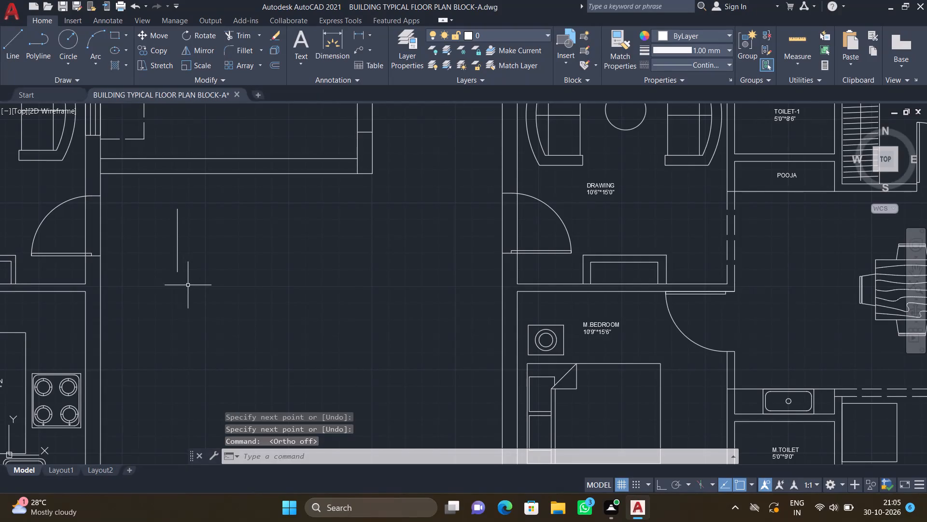
Draw a slanted line about 2'-11" from the vertical line's bottom end toward the door, then back to its top end, forming a triangle.
key("l")
key("Return")
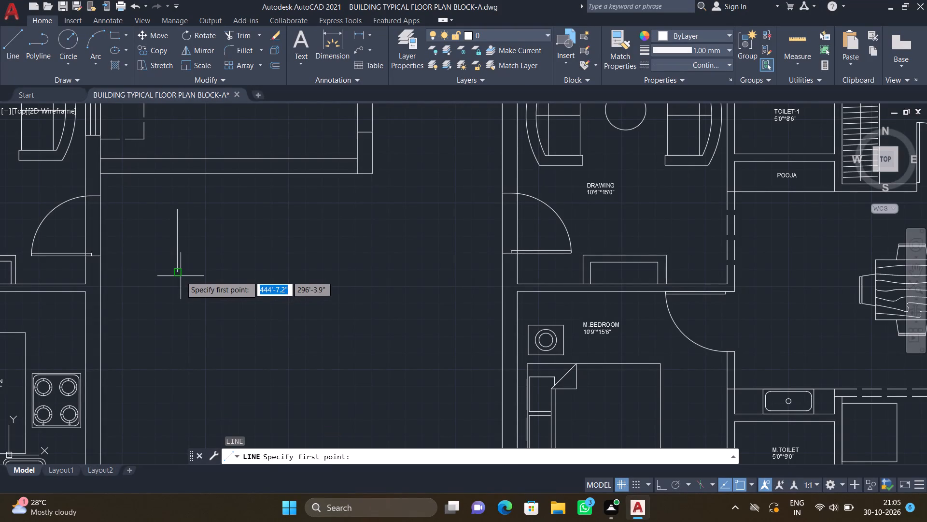
left_click(180, 274)
scroll(158, 246, "up", 2)
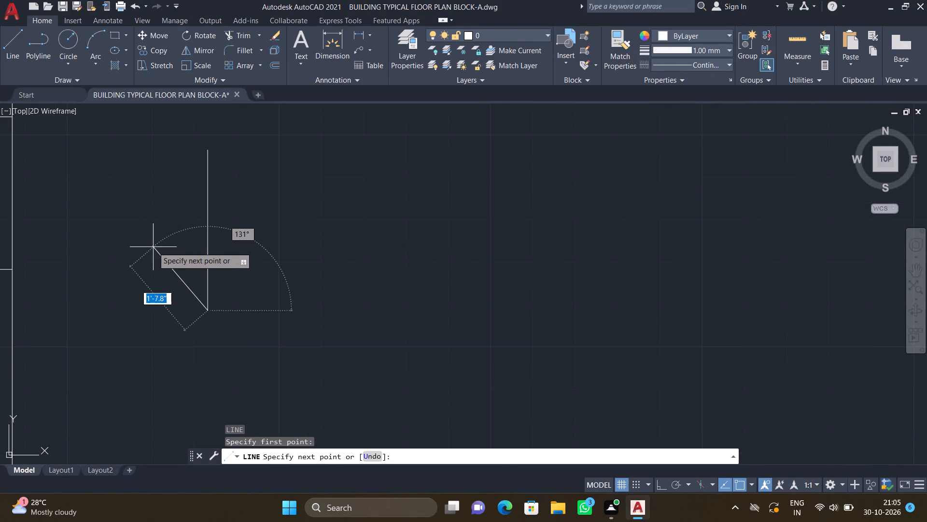
scroll(143, 240, "down", 2)
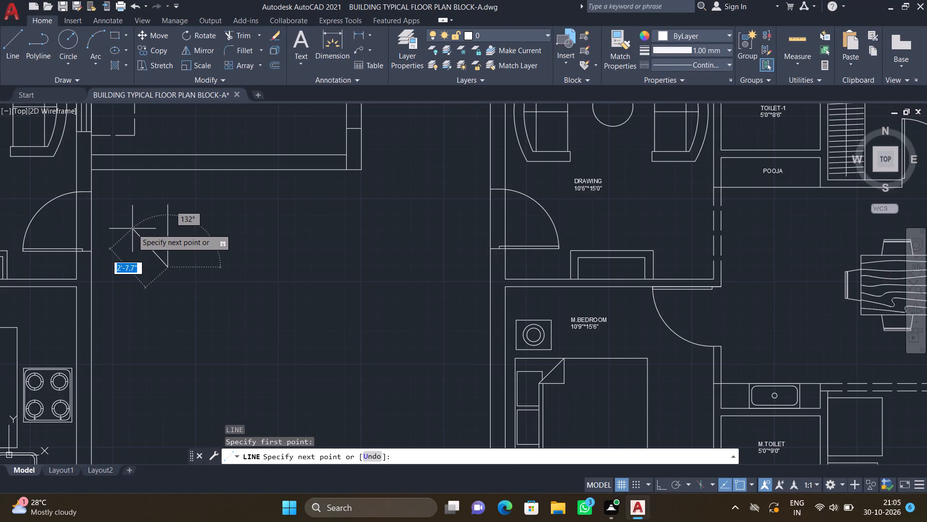
scroll(132, 229, "up", 2)
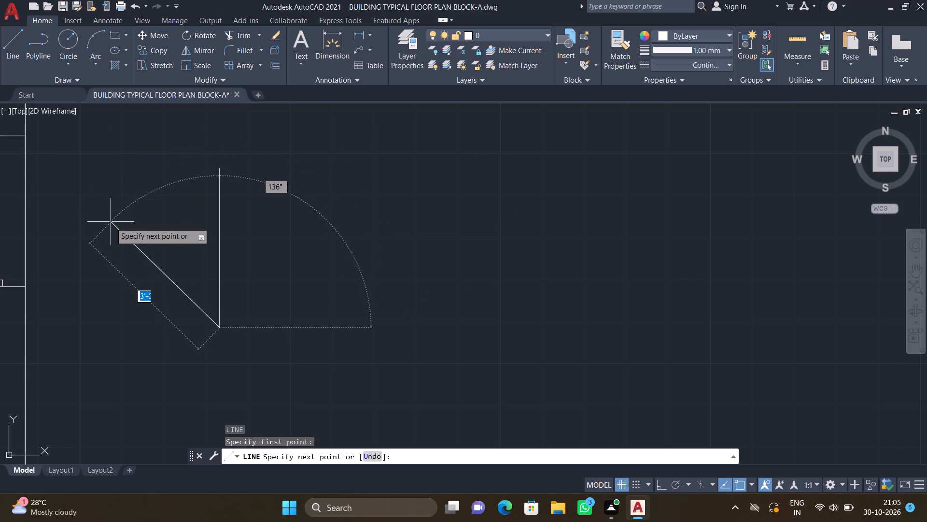
scroll(111, 222, "up", 1)
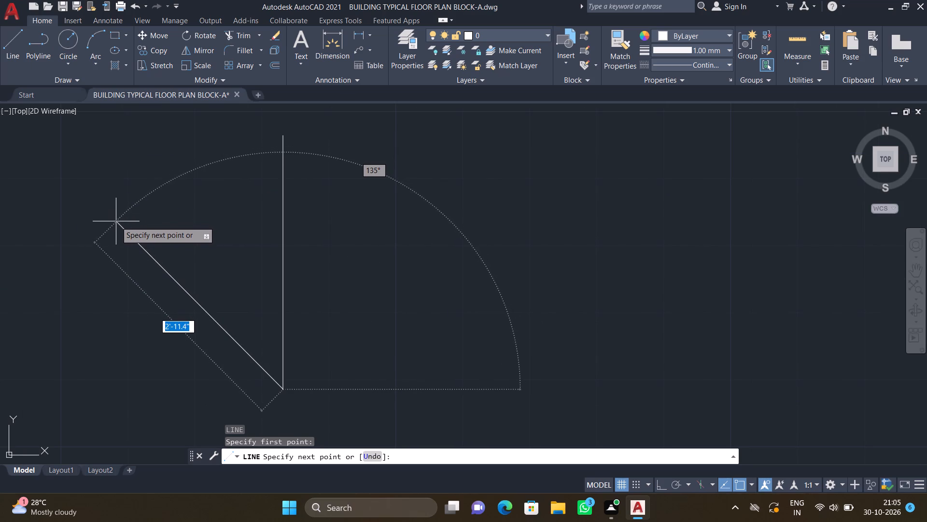
left_click(114, 224)
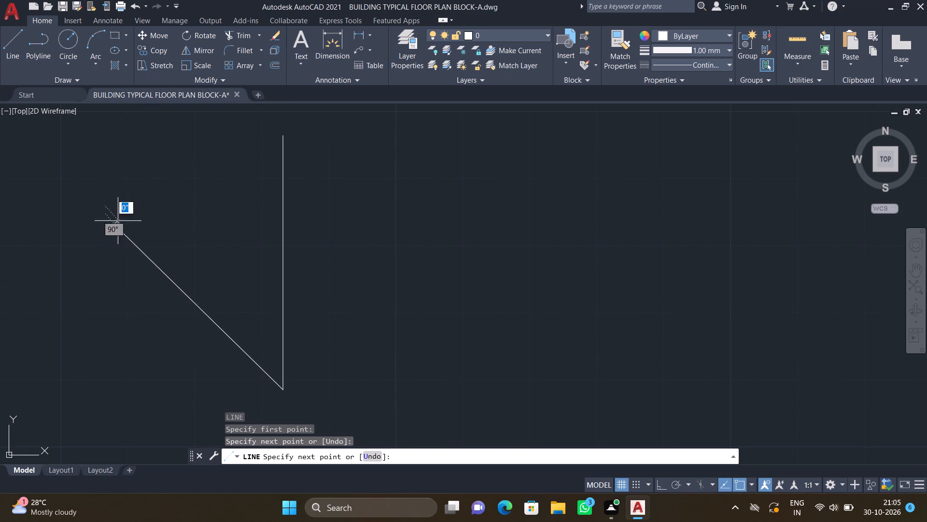
scroll(258, 158, "up", 1)
scroll(267, 146, "down", 1)
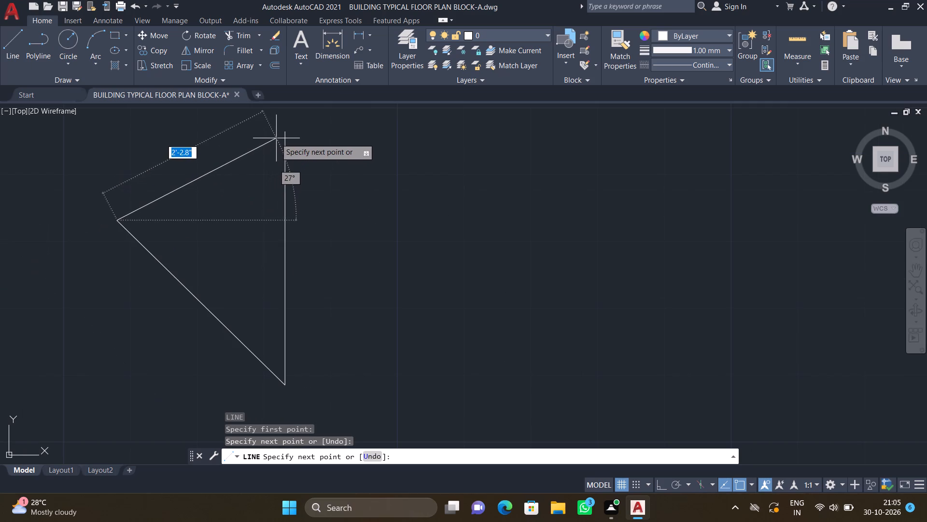
scroll(278, 137, "up", 2)
left_click(281, 133)
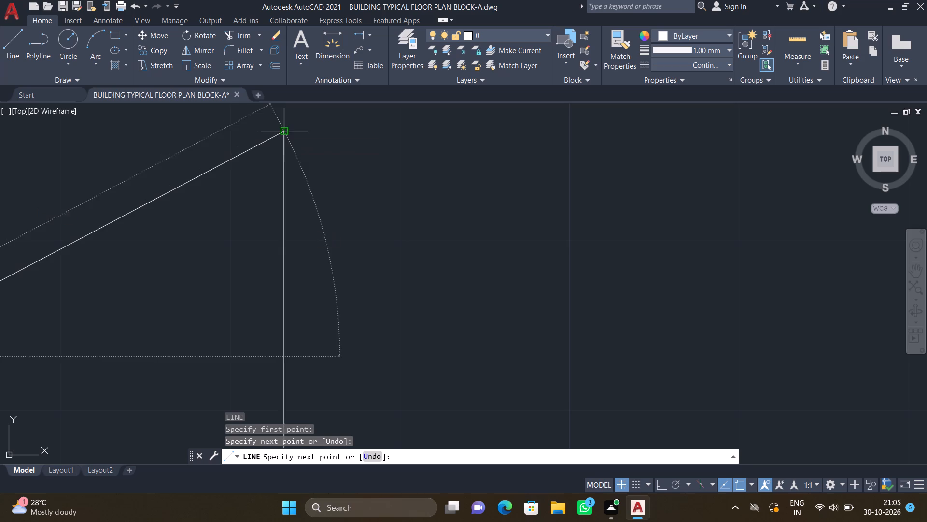
key("Return")
Delete the triangle's lower slanted line.
scroll(144, 59, "down", 2)
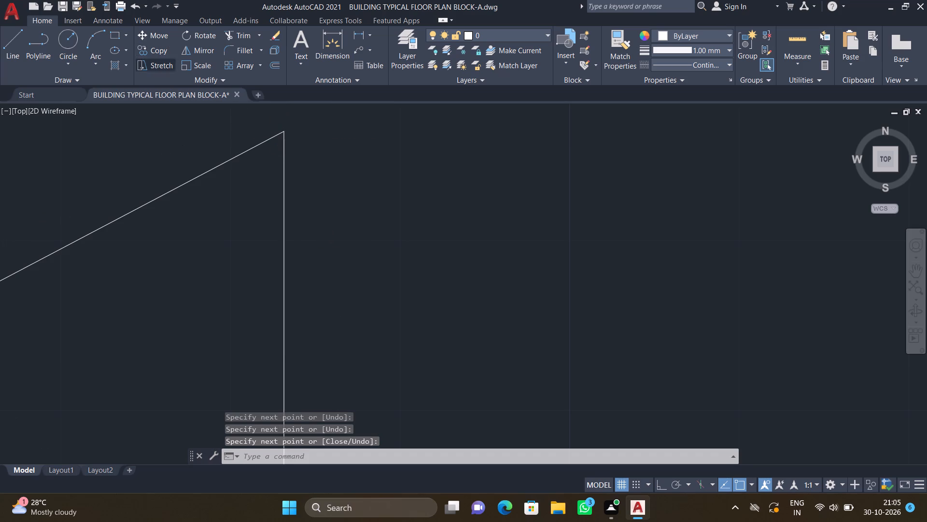
scroll(270, 244, "down", 3)
scroll(309, 247, "down", 2)
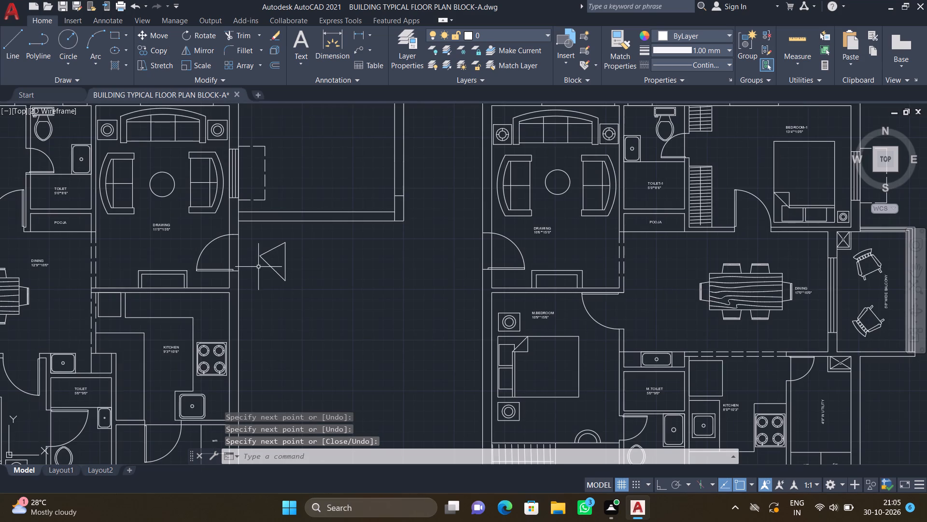
scroll(261, 267, "up", 4)
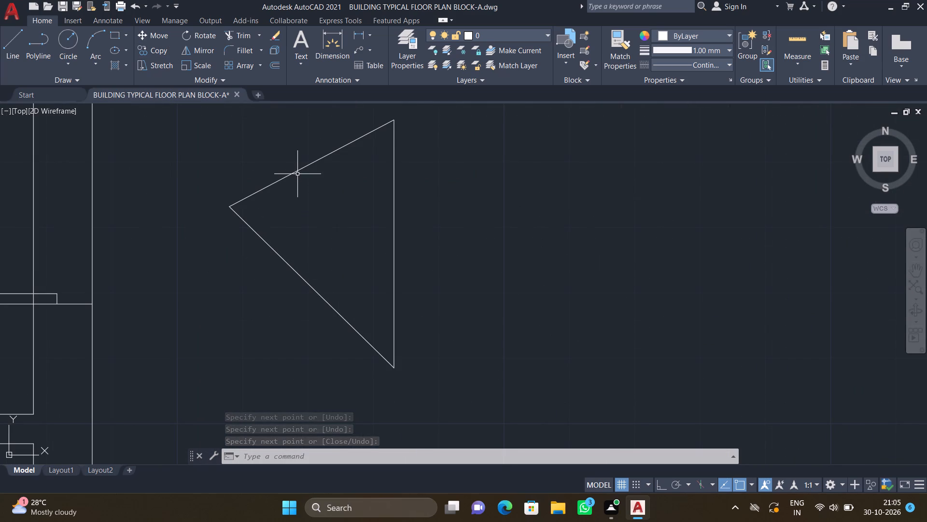
left_click(269, 246)
key("Return")
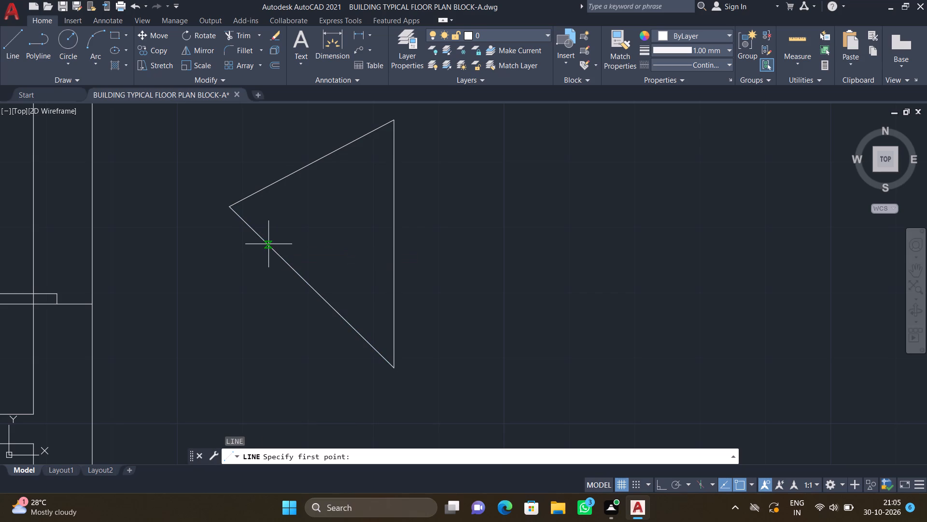
key("Escape")
left_click(268, 241)
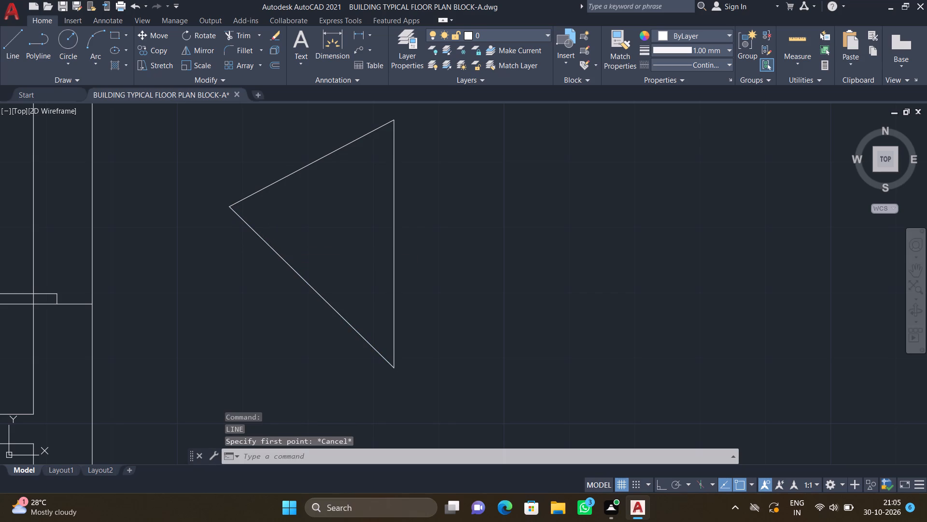
left_click(266, 246)
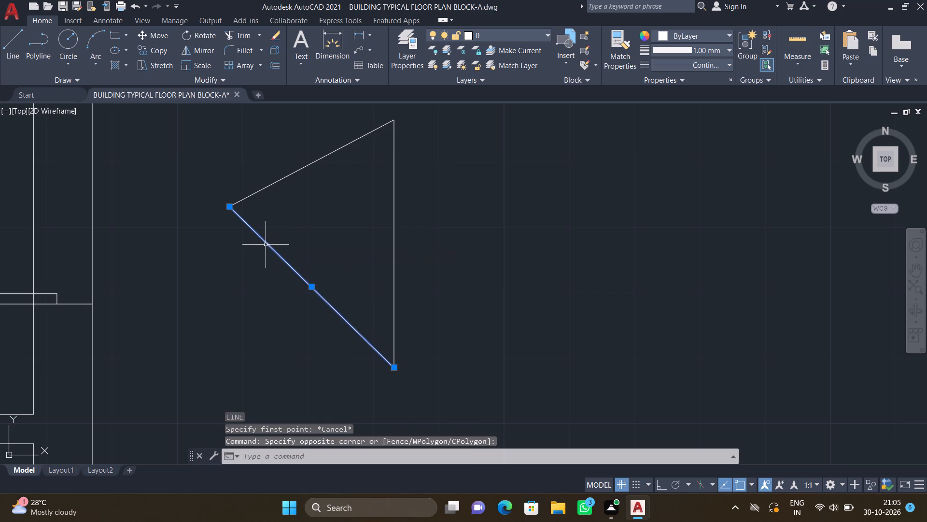
key("Delete")
Extend the triangle's tip about 4" along the upper slanted line and close it to the vertical line's bottom end.
key("l")
key("Return")
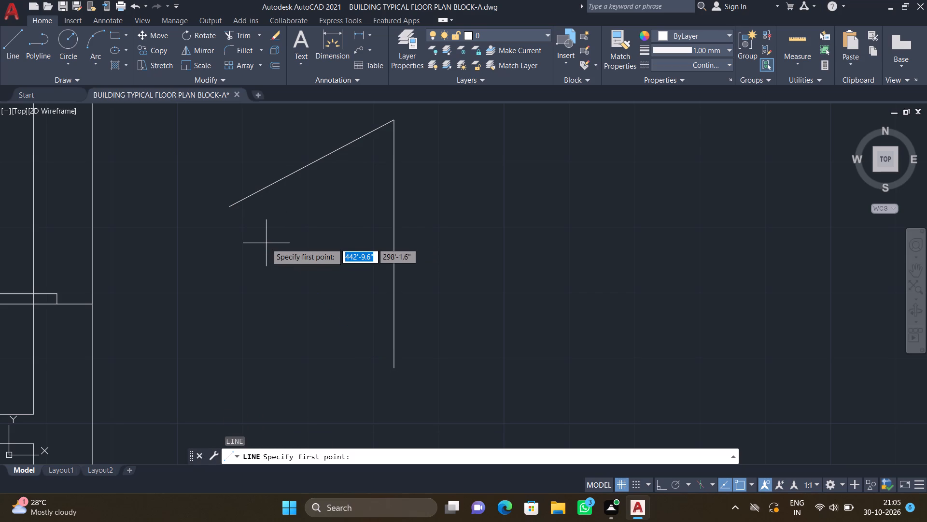
left_click(230, 210)
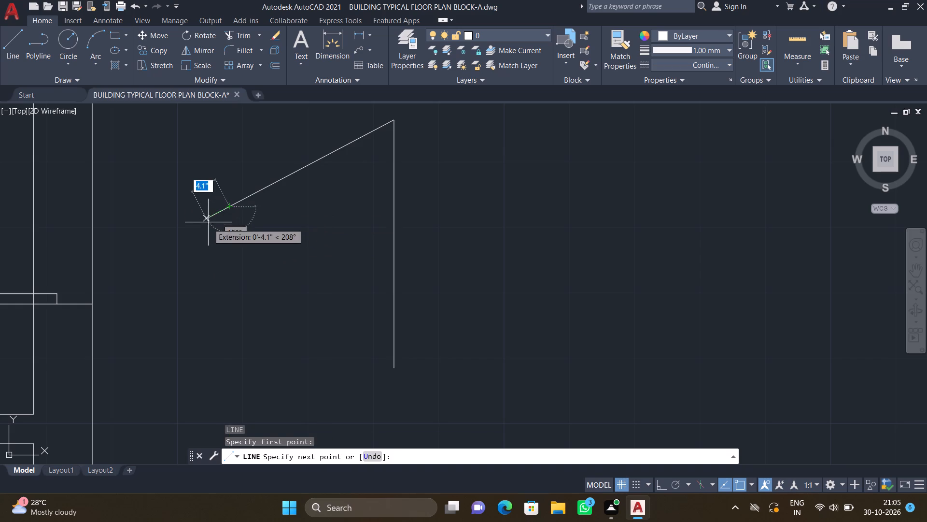
left_click(209, 218)
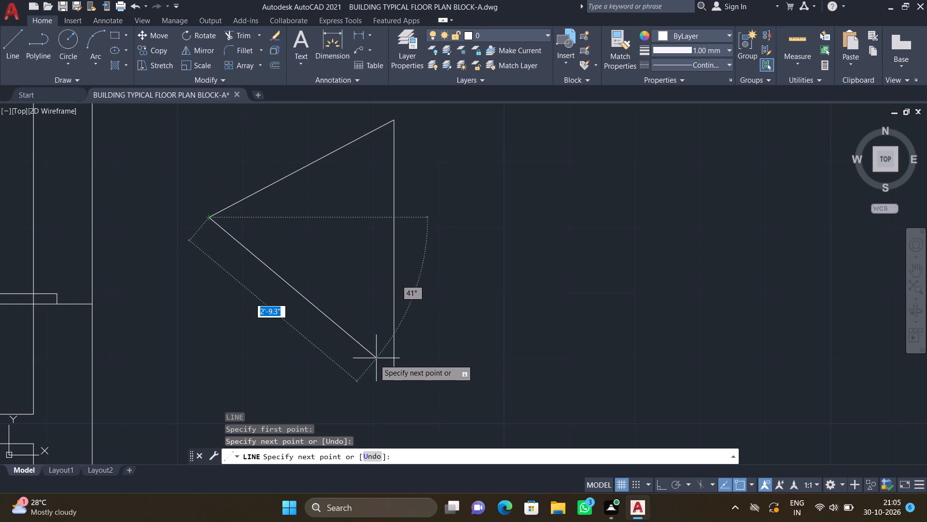
left_click(394, 369)
key("Return")
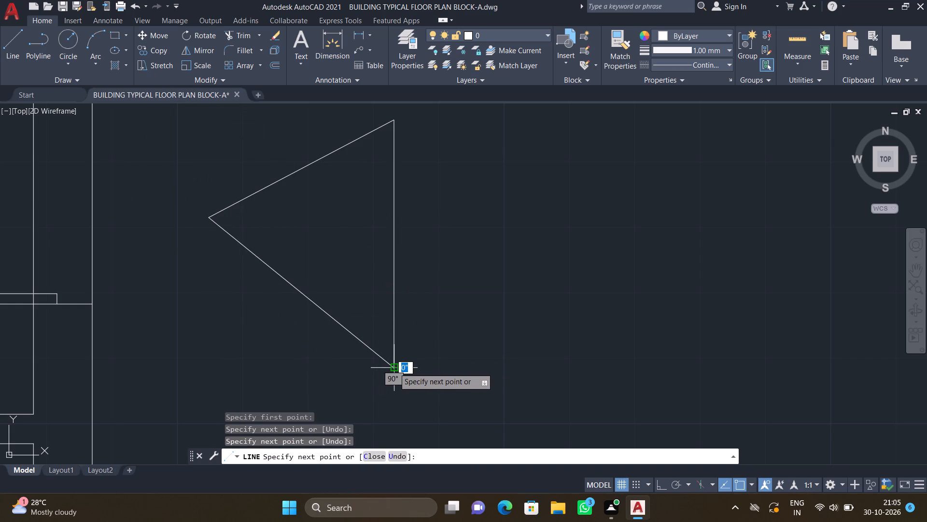
Add the multiline text "5" at 2.5" height inside the triangular marker outside the entrance door.
scroll(356, 344, "down", 4)
scroll(366, 310, "up", 2)
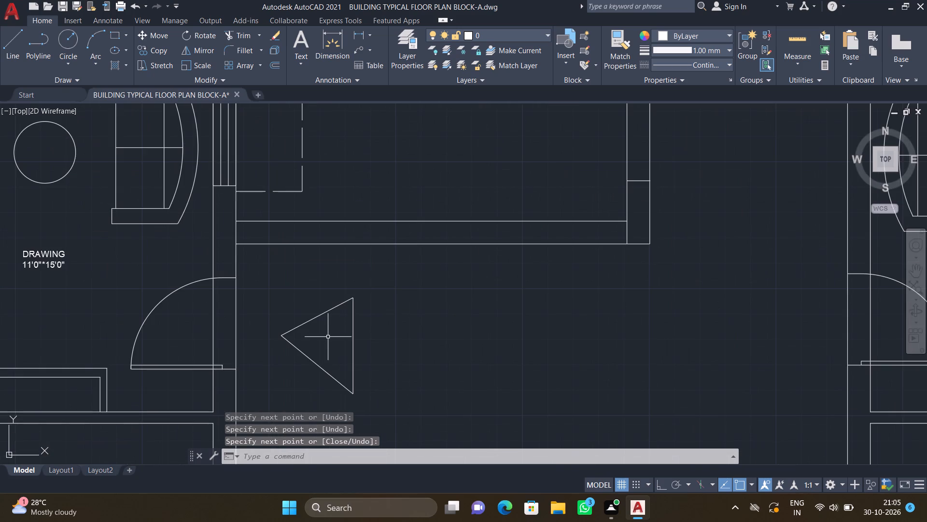
scroll(324, 343, "up", 2)
type("MT")
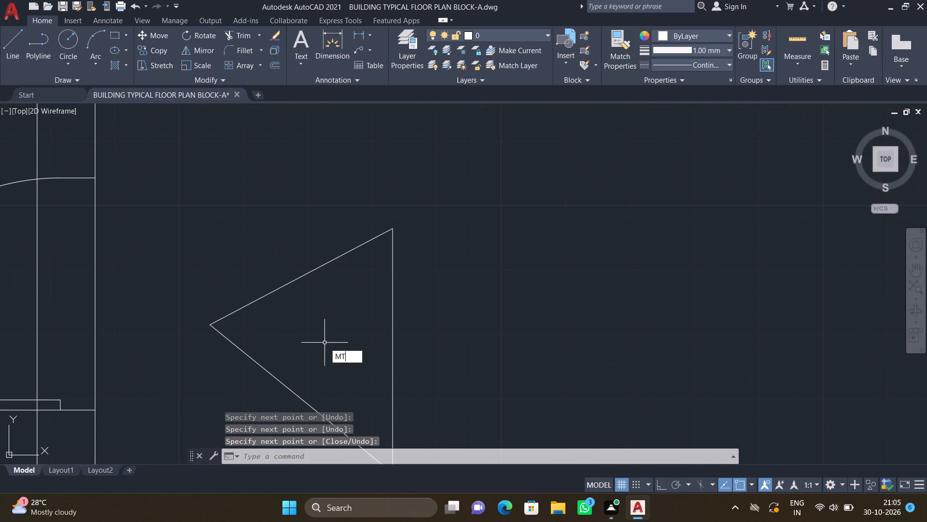
key("Return")
scroll(274, 328, "up", 1)
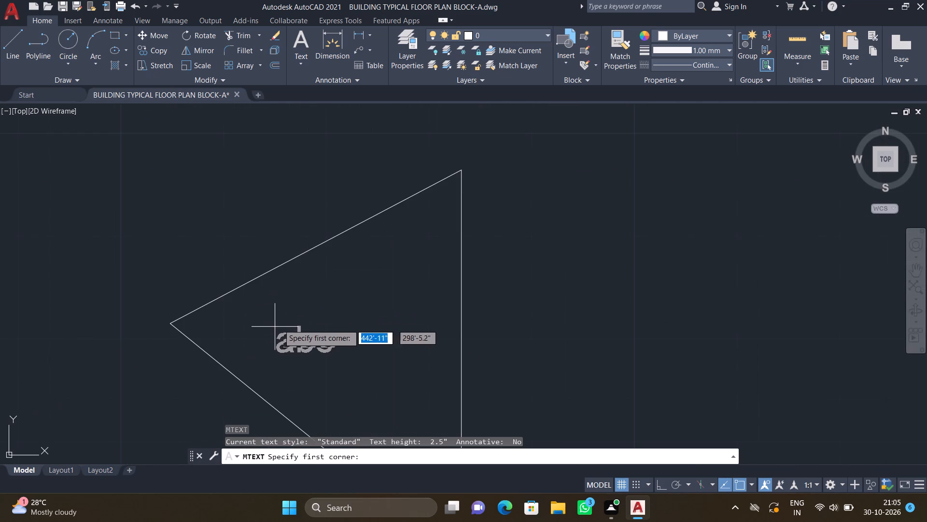
left_click_drag(295, 306, 298, 311)
left_click(391, 367)
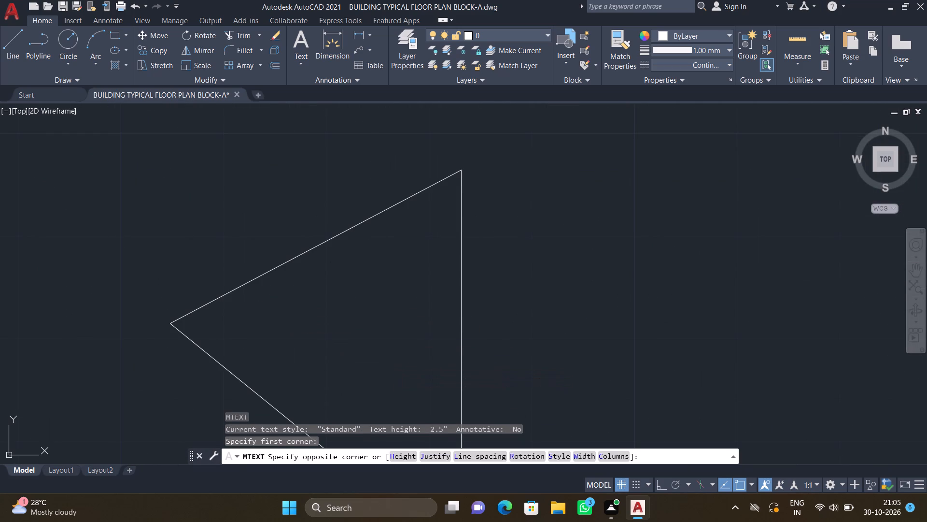
key("5")
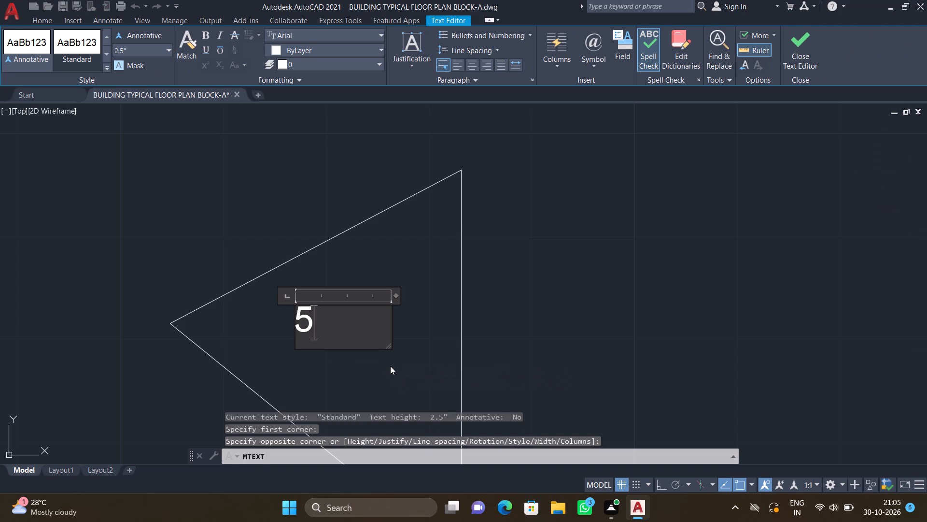
key("Return")
key("Escape")
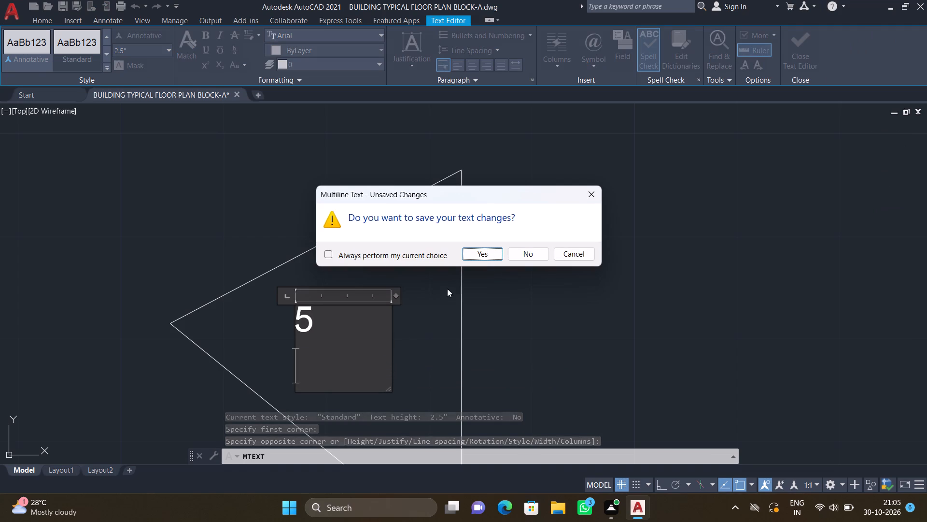
left_click(494, 253)
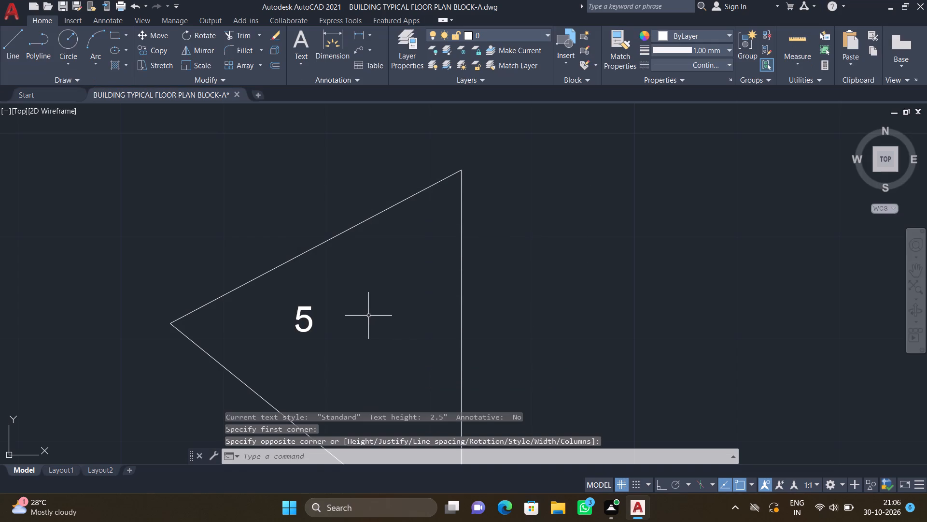
Move the "5" slightly away from the triangle's tip, toward the marker's vertical side.
key("m")
key("Return")
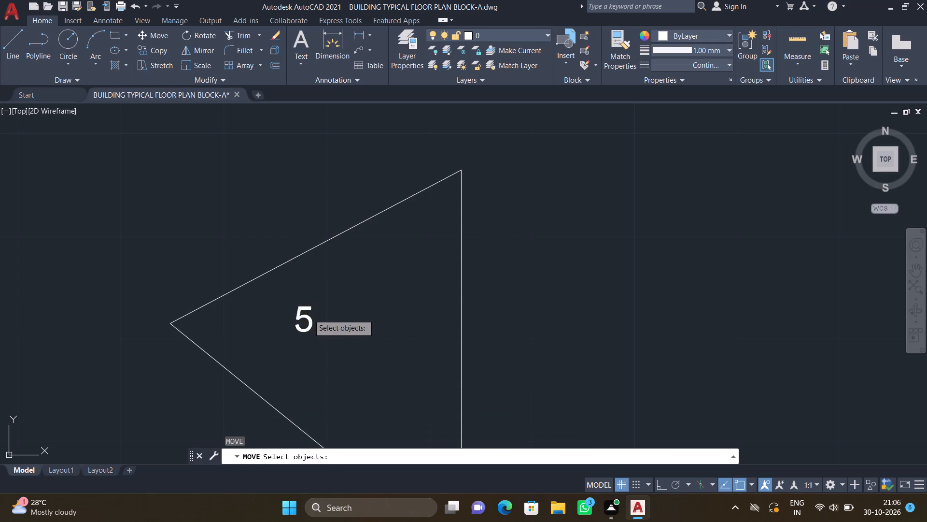
left_click(309, 314)
key("Return")
left_click(303, 327)
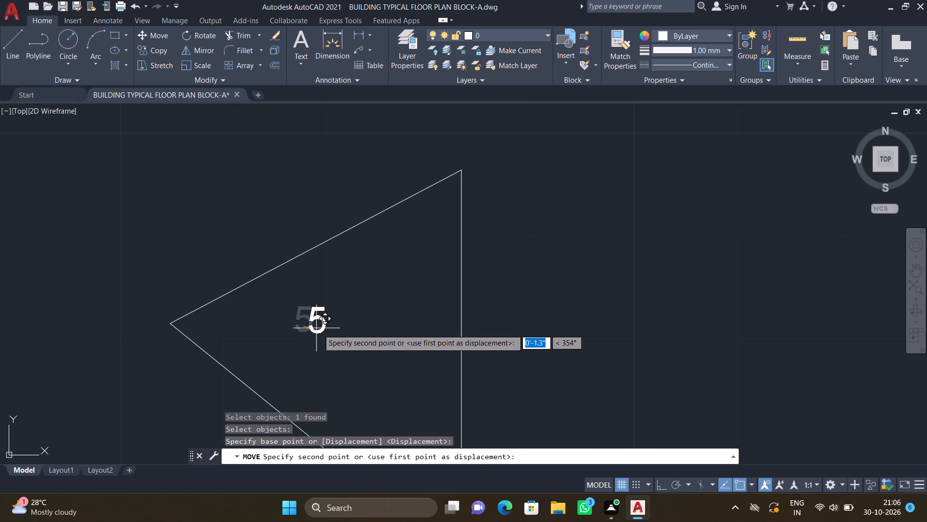
left_click(349, 331)
Add the multiline text "6'6" WIDE CORRIDOR" at 2.5" height in the corridor beside the ELE-1 and COMM-1 shafts.
scroll(361, 310, "down", 3)
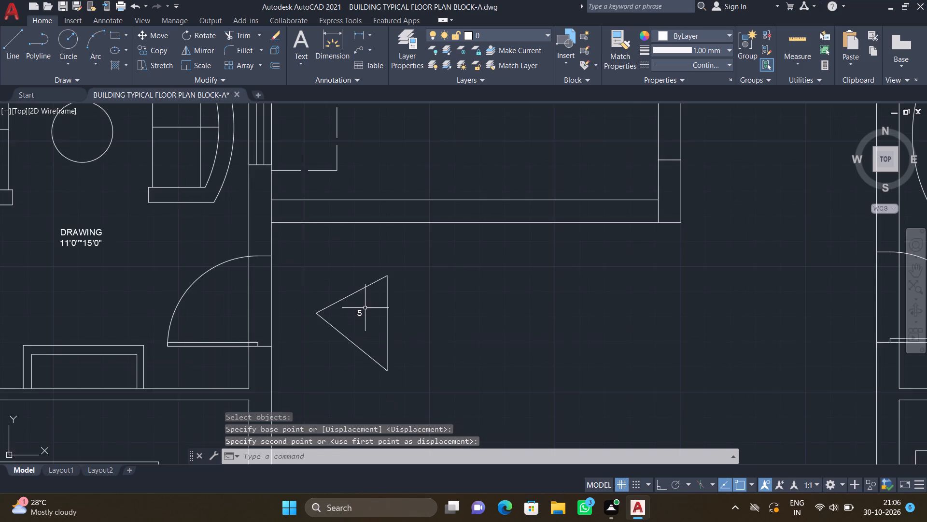
scroll(365, 306, "down", 4)
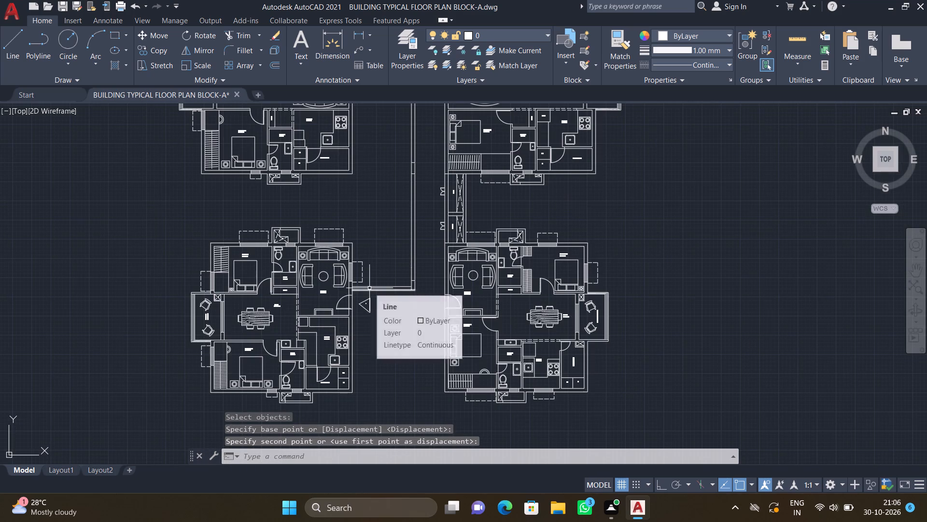
scroll(354, 279, "down", 2)
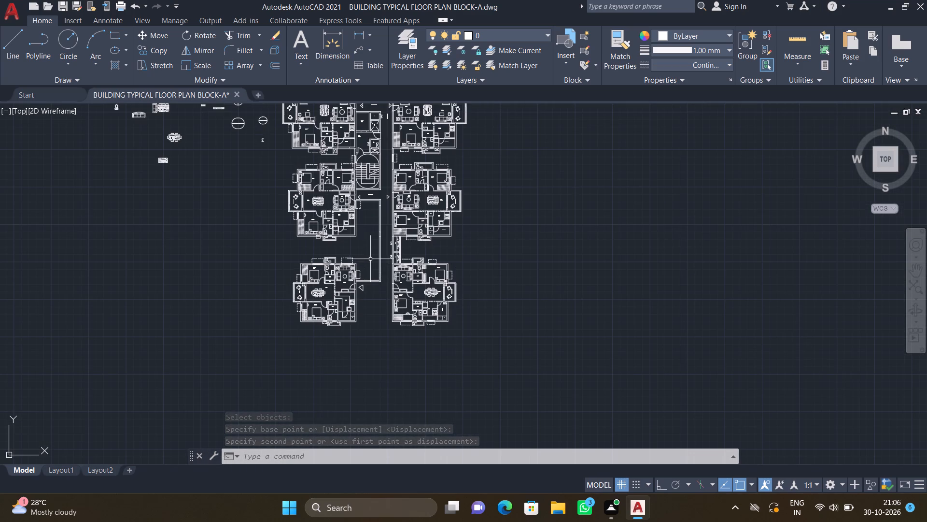
scroll(393, 241, "up", 2)
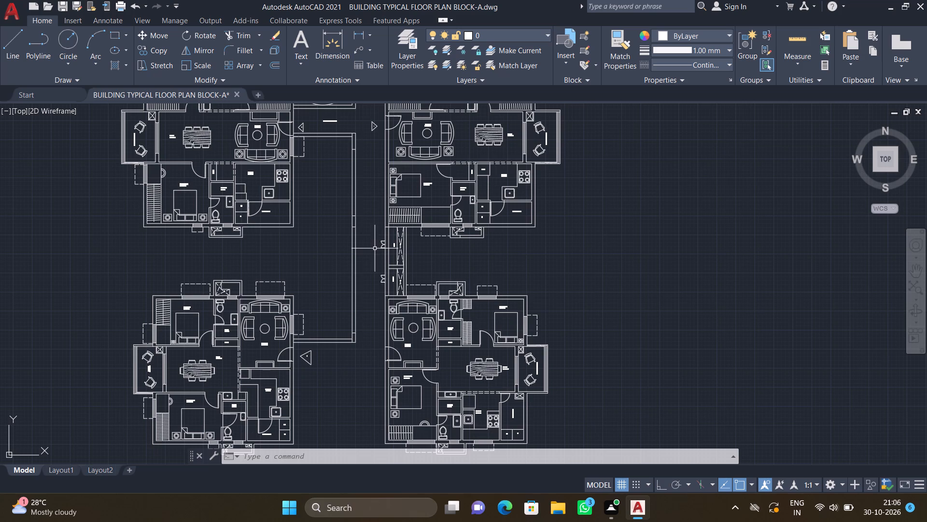
scroll(366, 249, "up", 2)
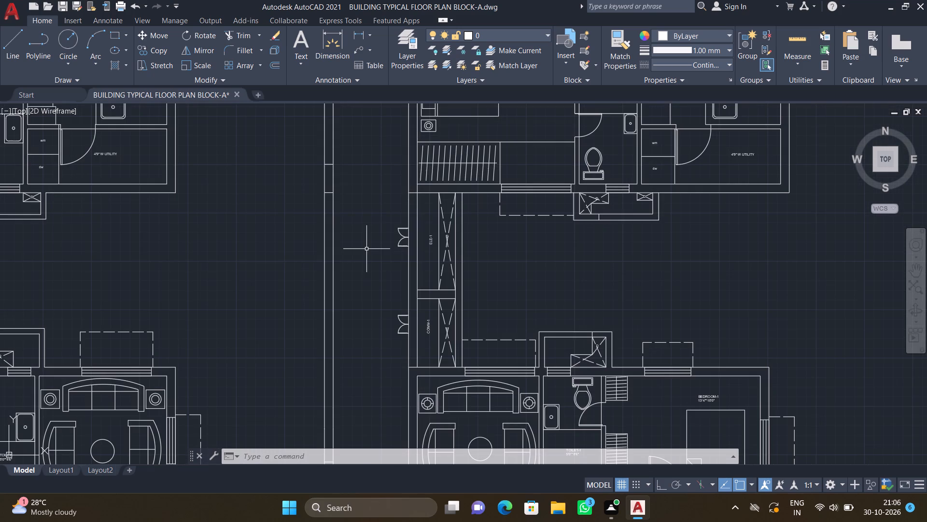
type("MT")
key("Return")
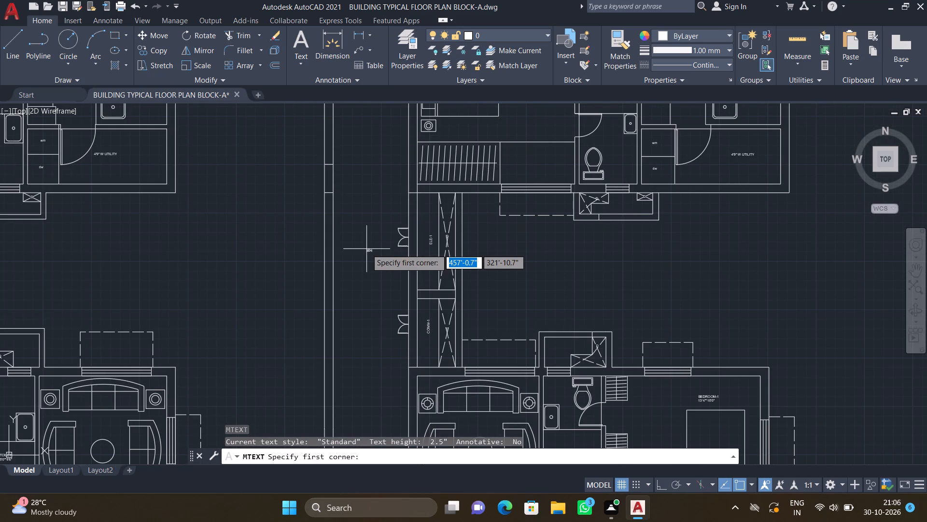
scroll(345, 264, "up", 1)
left_click(337, 261)
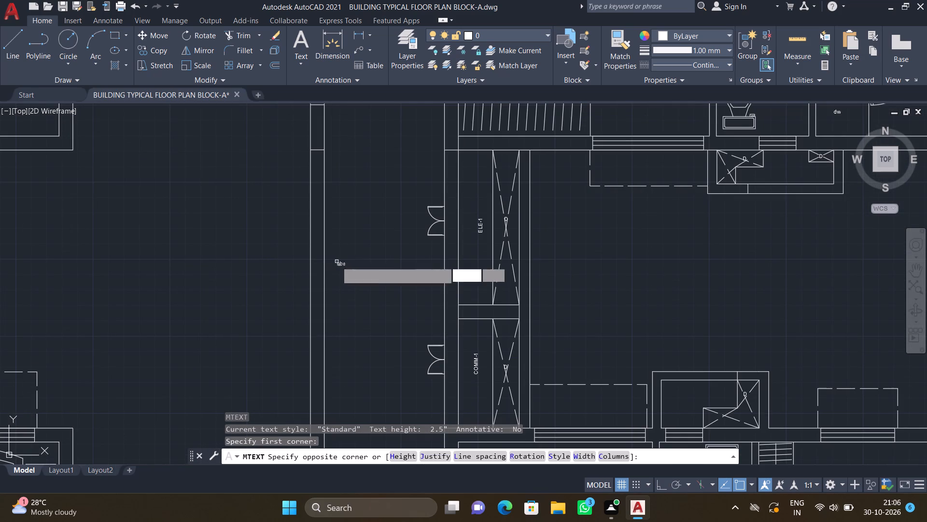
scroll(413, 280, "up", 2)
left_click(449, 294)
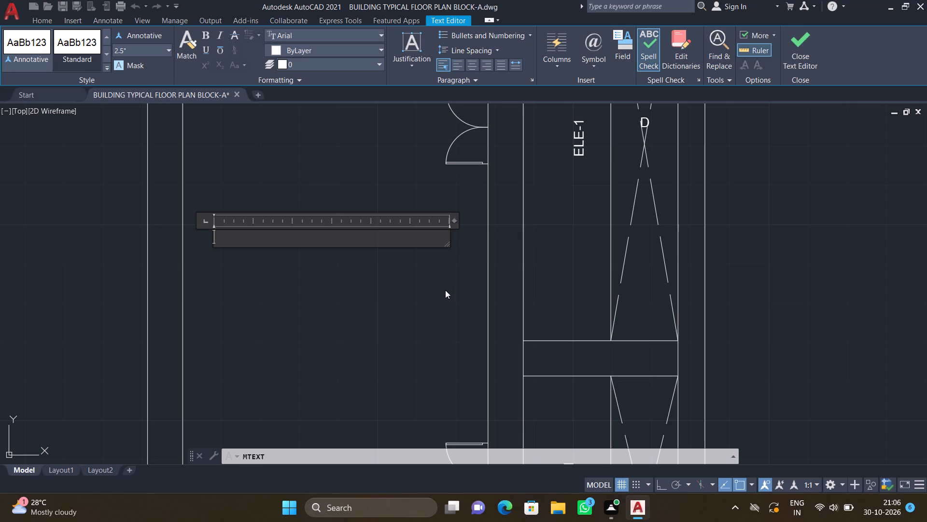
type("6'")
type("6\"")
key("space")
type("WI")
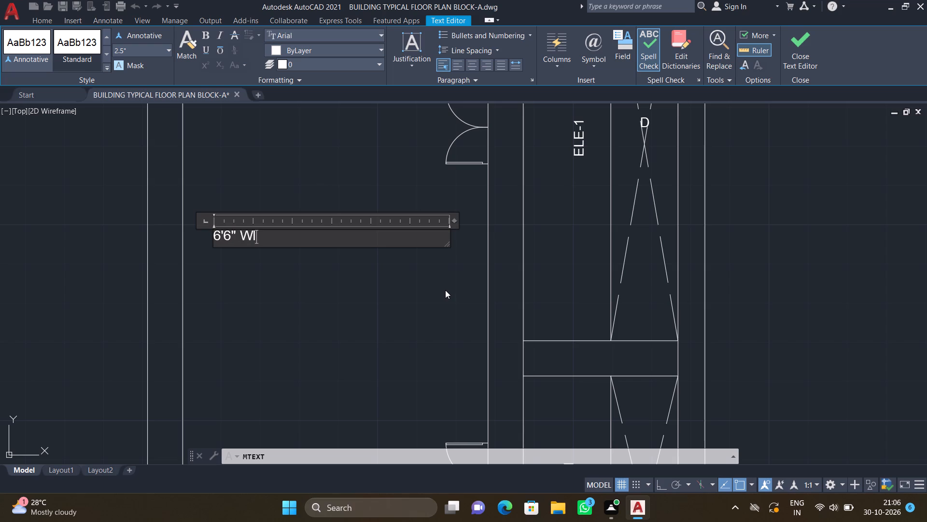
type("DE")
key("space")
type("CORRI")
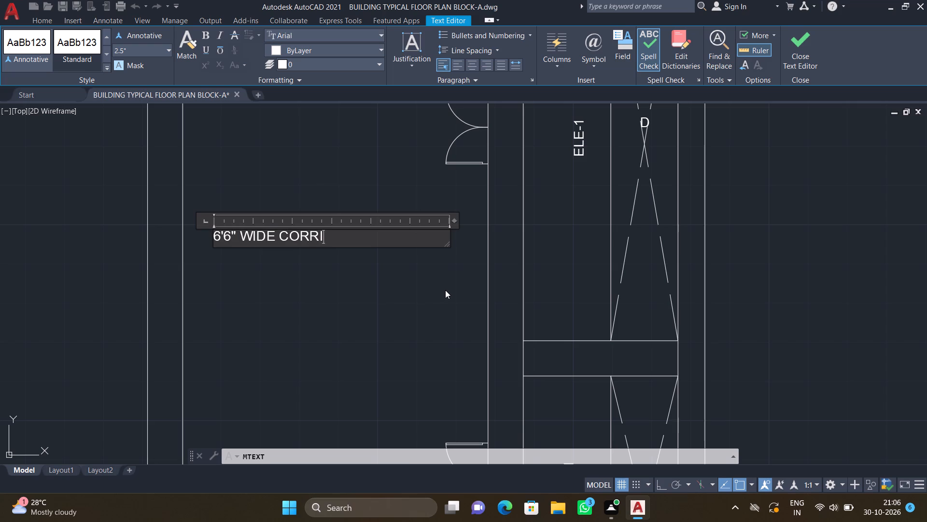
type("DOR")
key("Return")
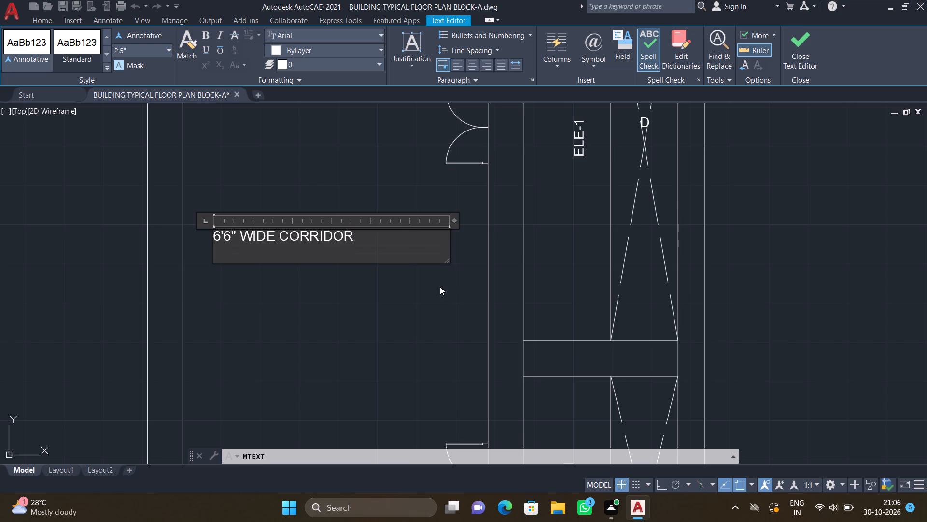
key("Escape")
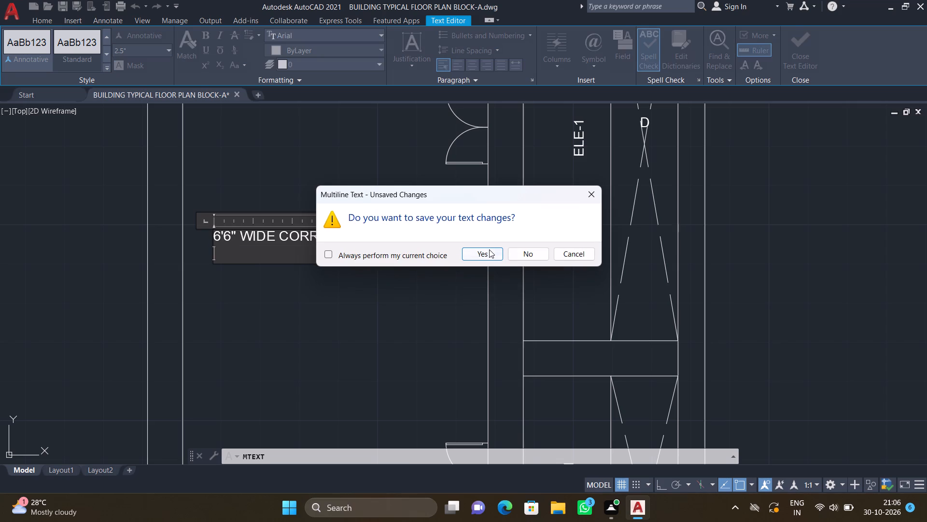
left_click(485, 253)
Rotate the "6'6" WIDE CORRIDOR" label 90° counterclockwise with Ortho on, about a point within the text.
scroll(432, 237, "down", 2)
scroll(563, 11, "up", 1)
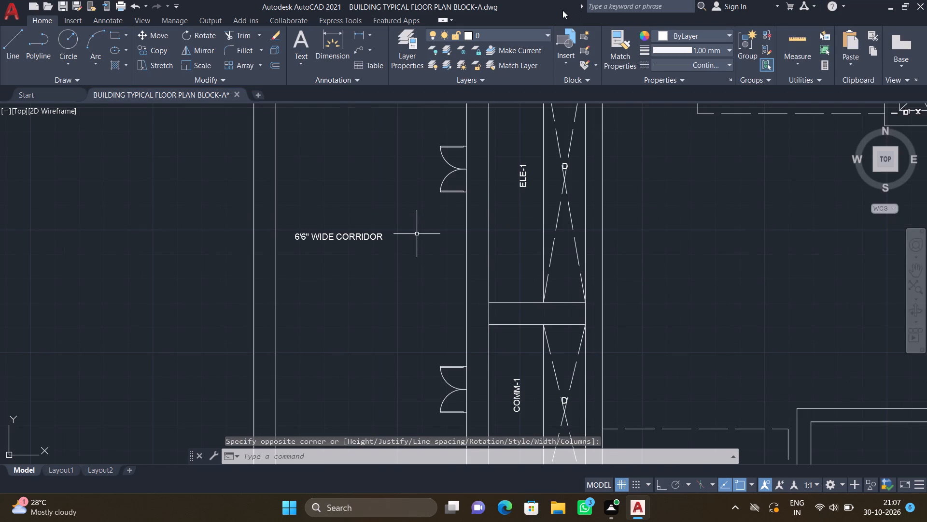
scroll(380, 244, "up", 2)
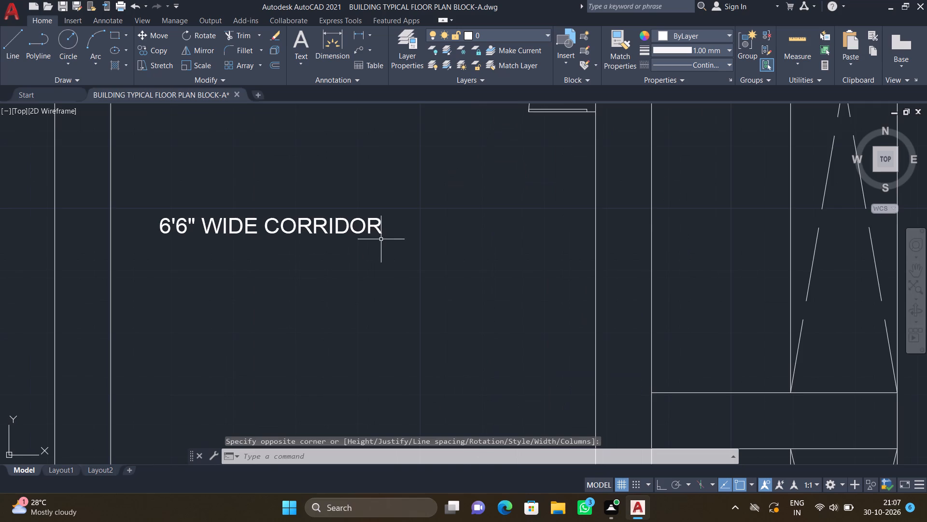
scroll(384, 237, "down", 1)
key("r")
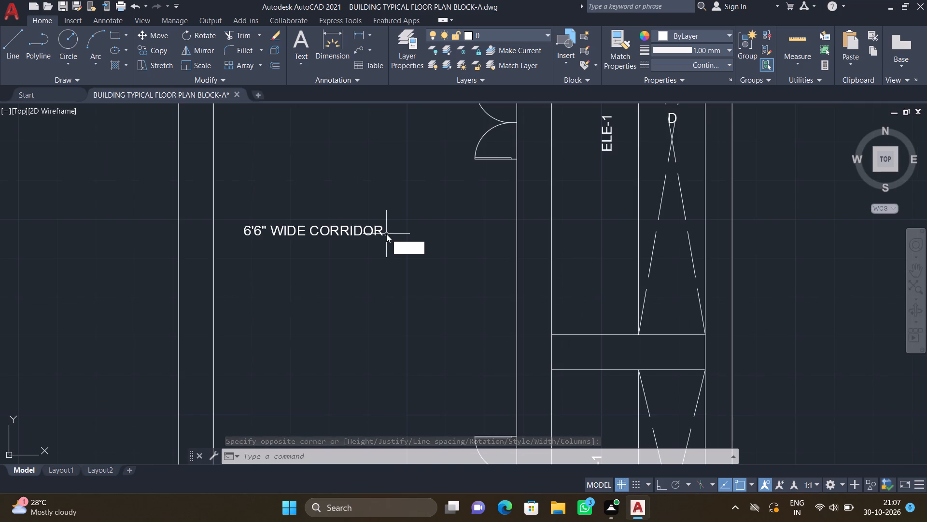
key("o")
key("Return")
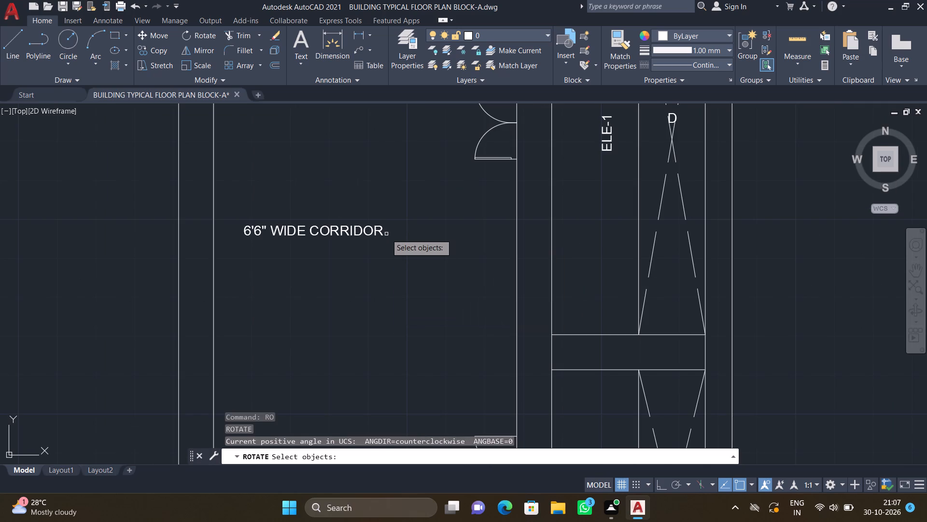
key("F8")
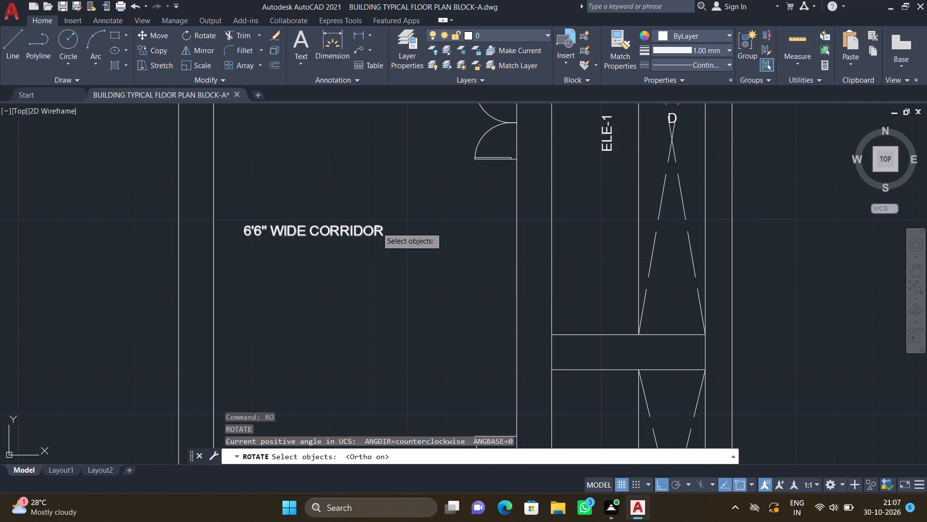
left_click(377, 227)
key("Return")
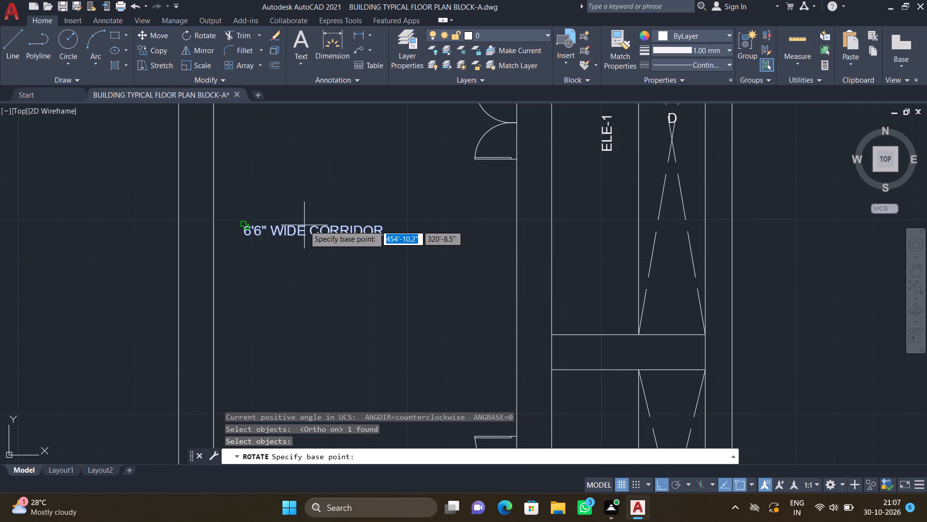
left_click(298, 230)
left_click(245, 138)
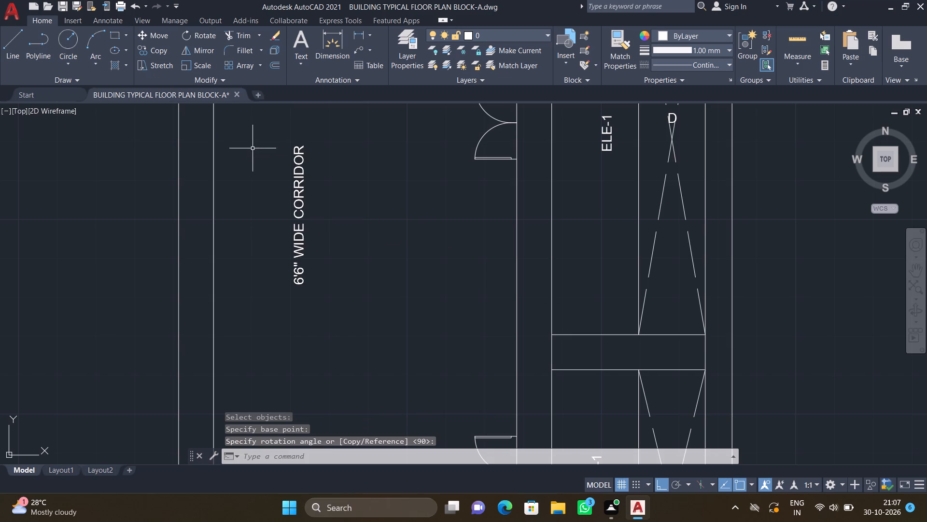
Move the vertical "6'6" WIDE CORRIDOR" label to mid-corridor, level with the gap between the ELE-1 and COMM-1 shafts, with Ortho off.
scroll(256, 153, "down", 4)
scroll(258, 157, "up", 2)
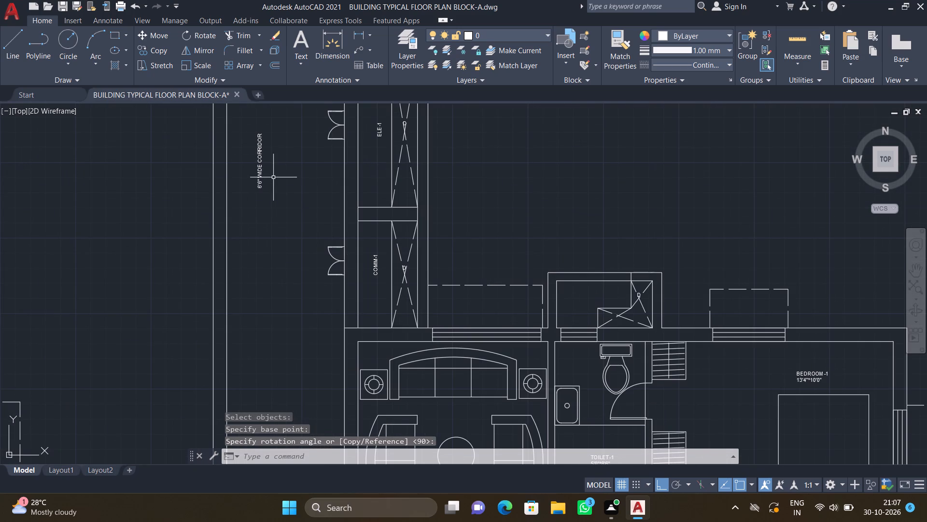
key("m")
key("Return")
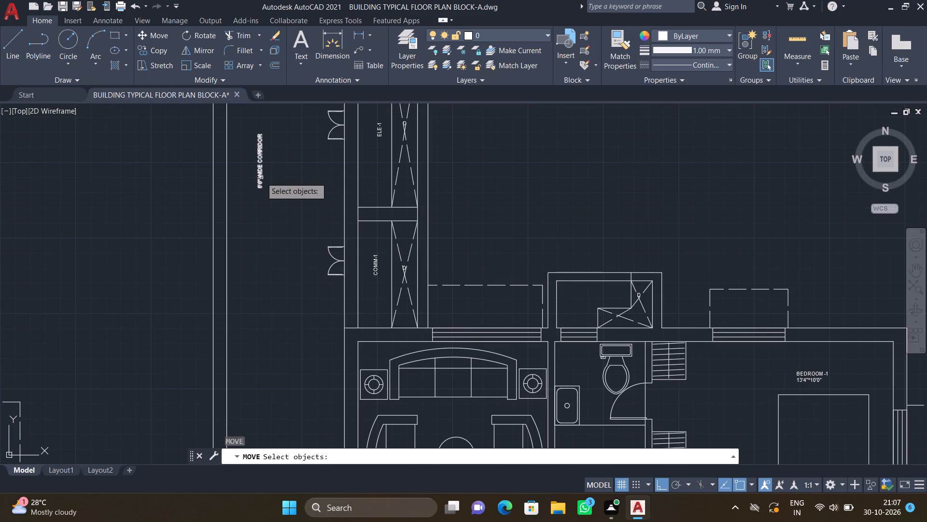
left_click(261, 176)
key("Return")
scroll(259, 179, "up", 2)
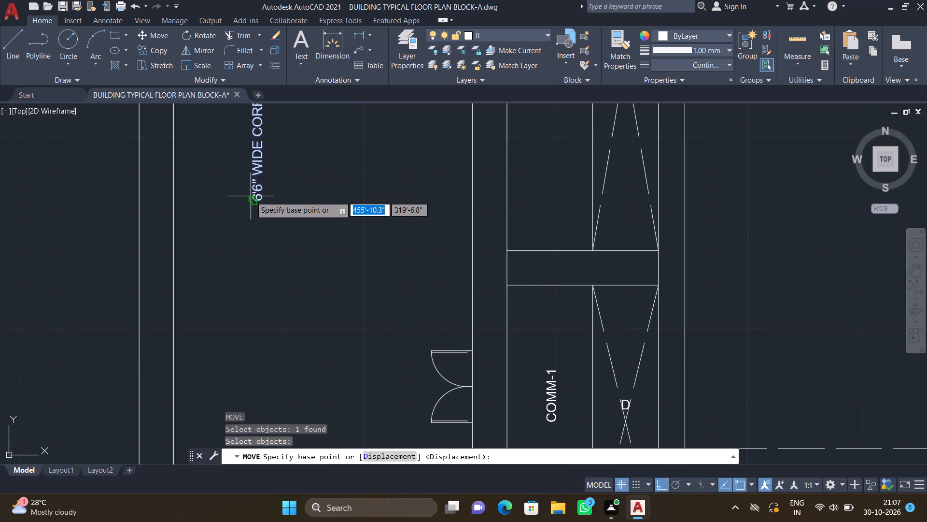
left_click(256, 202)
scroll(298, 230, "down", 1)
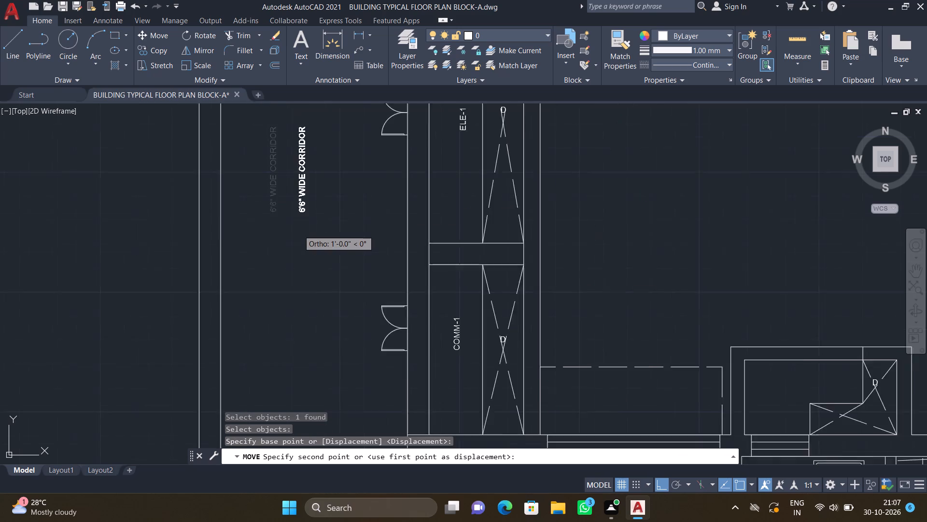
scroll(298, 230, "down", 1)
key("F8")
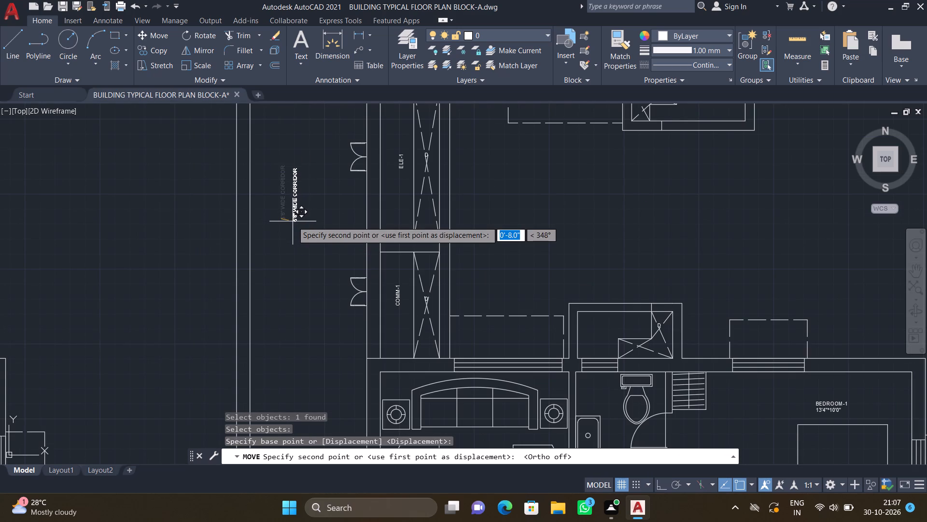
left_click(304, 240)
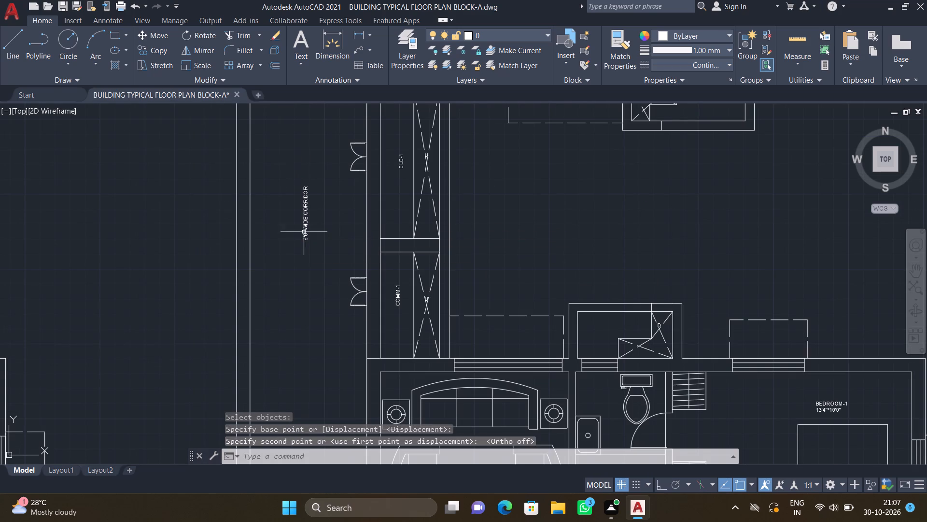
Add the multiline text "6'6" WIDE CORRIDOR" at 2.5" height in the corridor beside the triangular marker "5".
scroll(297, 209, "down", 2)
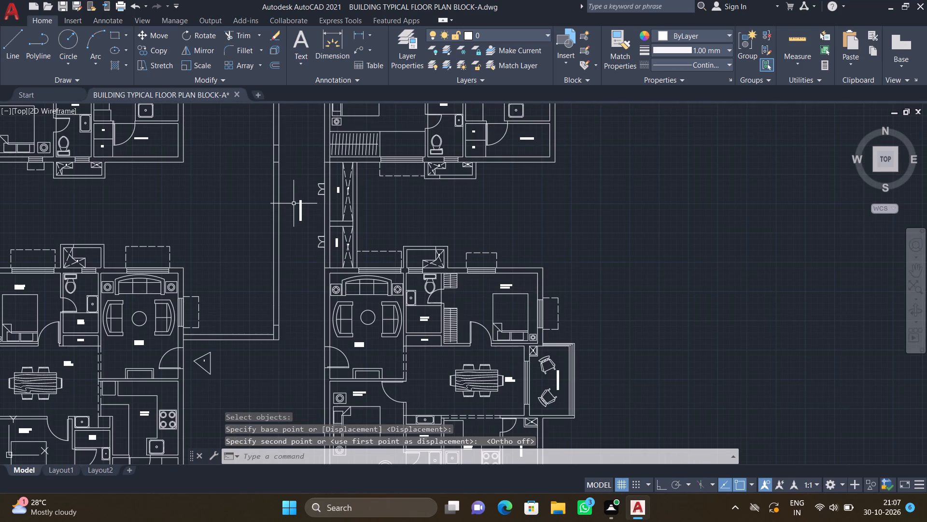
scroll(257, 174, "down", 1)
scroll(387, 141, "down", 1)
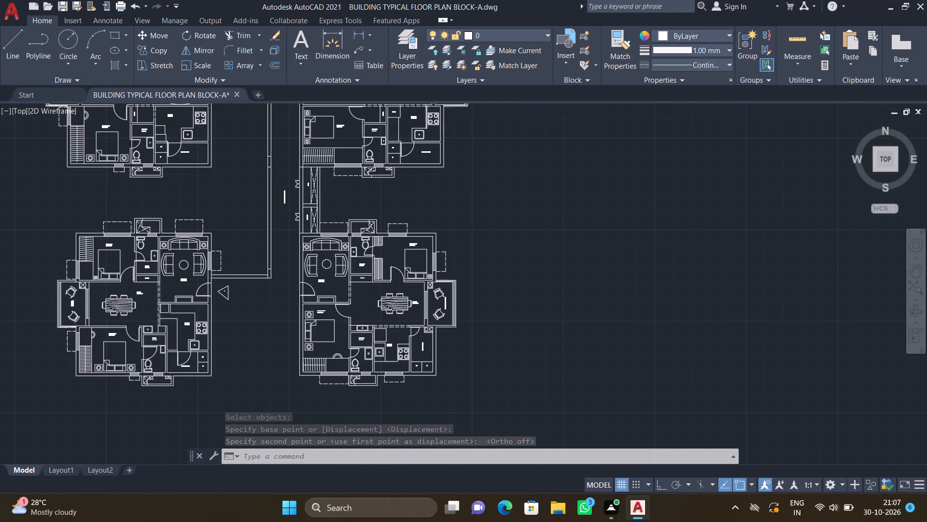
scroll(246, 283, "up", 2)
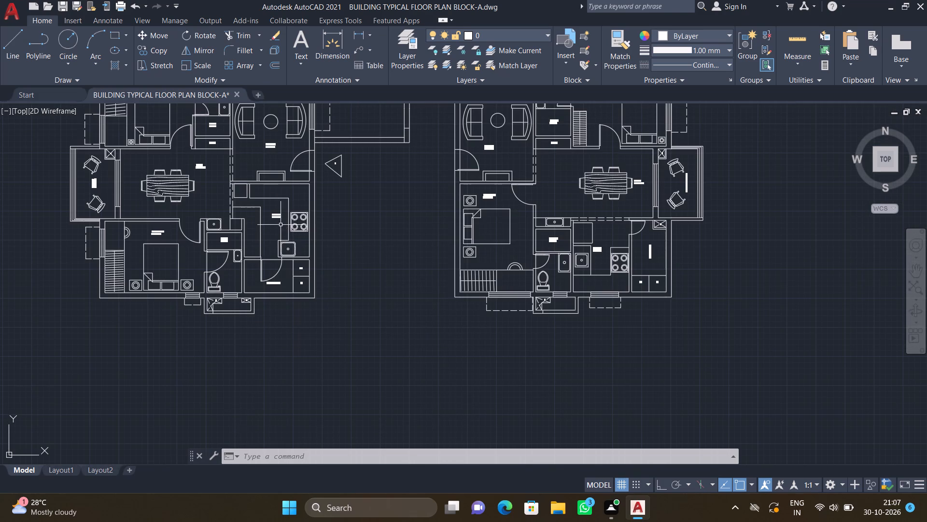
scroll(350, 185, "up", 2)
type("MT")
key("Return")
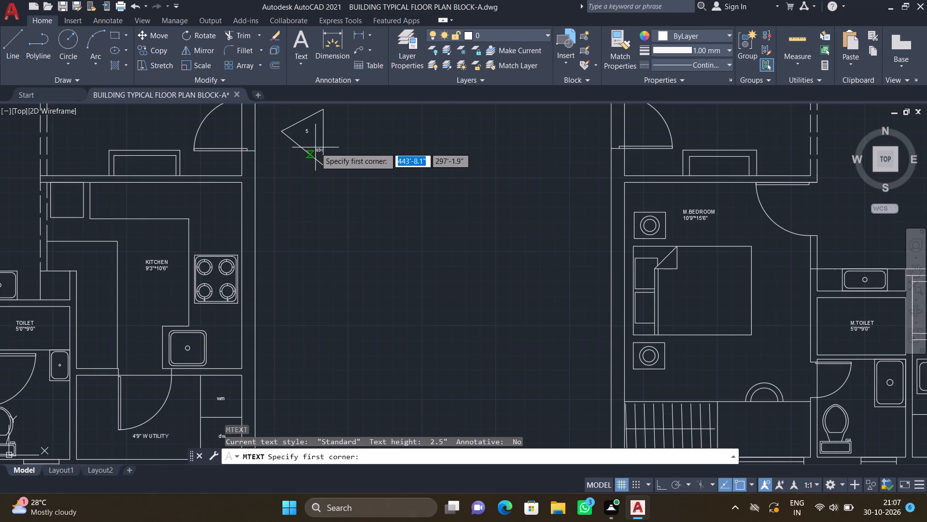
scroll(315, 147, "down", 2)
scroll(328, 136, "up", 1)
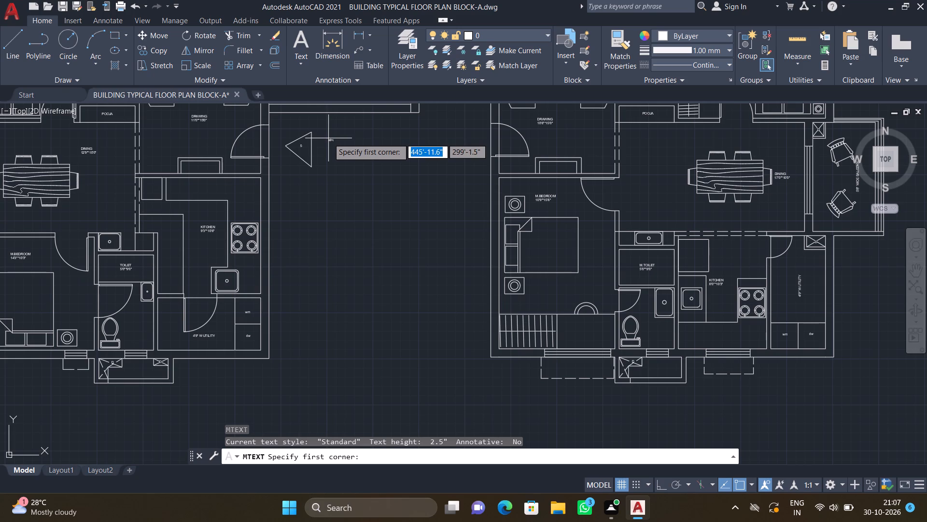
left_click_drag(328, 138, 334, 147)
scroll(457, 176, "up", 1)
scroll(454, 172, "down", 1)
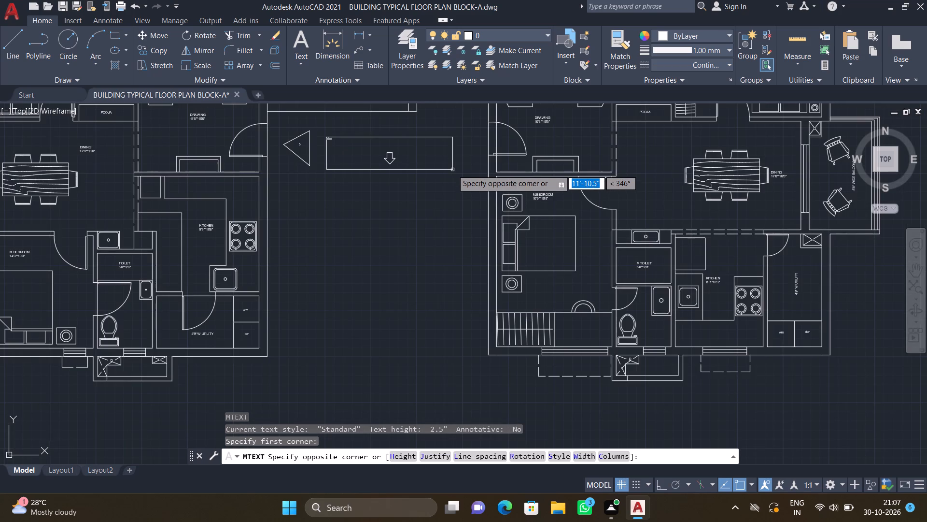
scroll(451, 168, "up", 1)
left_click(451, 167)
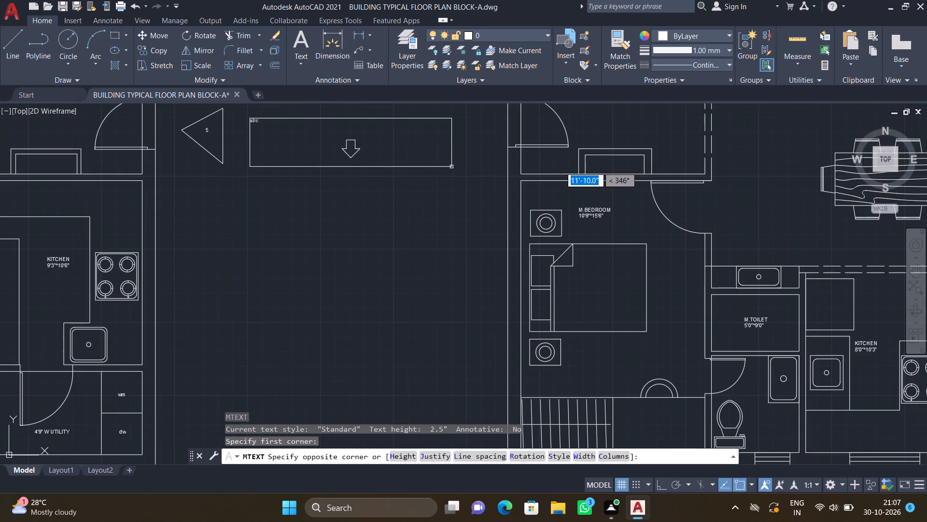
type("6'")
type("6\"")
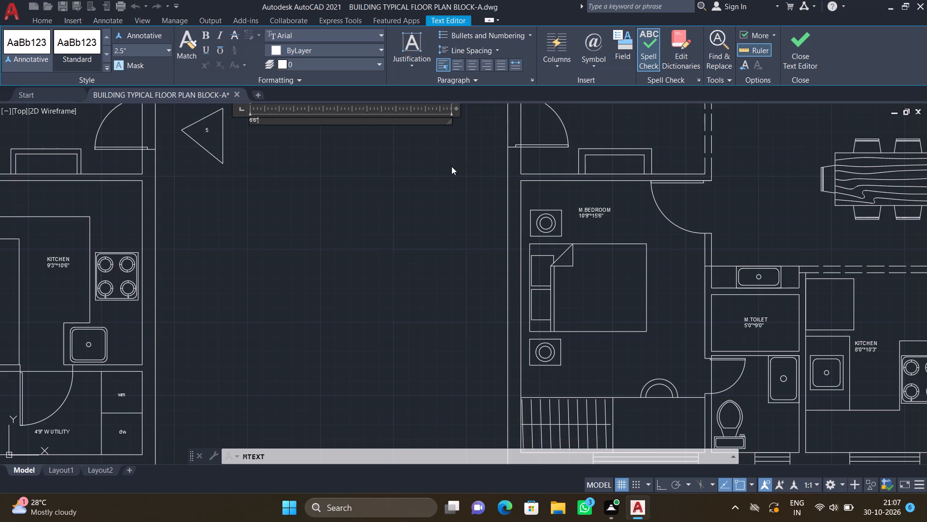
key("space")
type("WIDE")
key("space")
type("CORRIDOR")
key("Return")
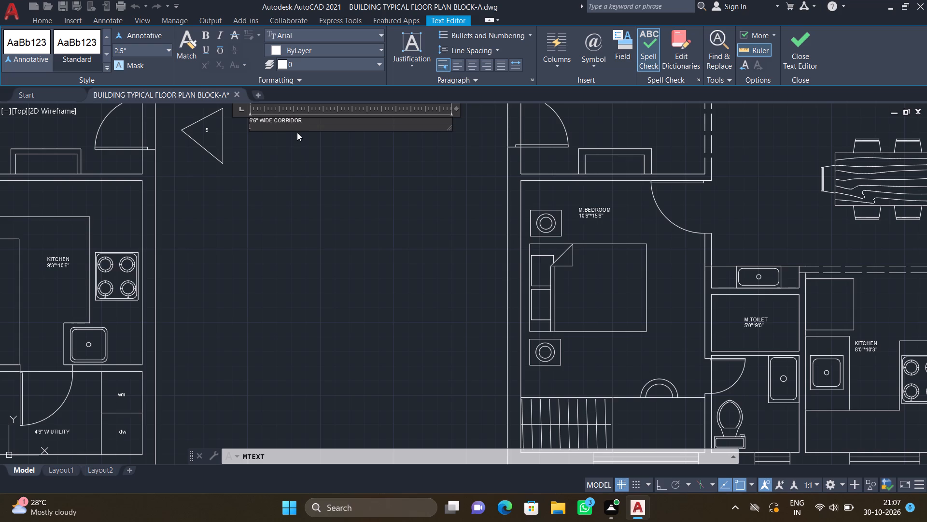
key("Escape")
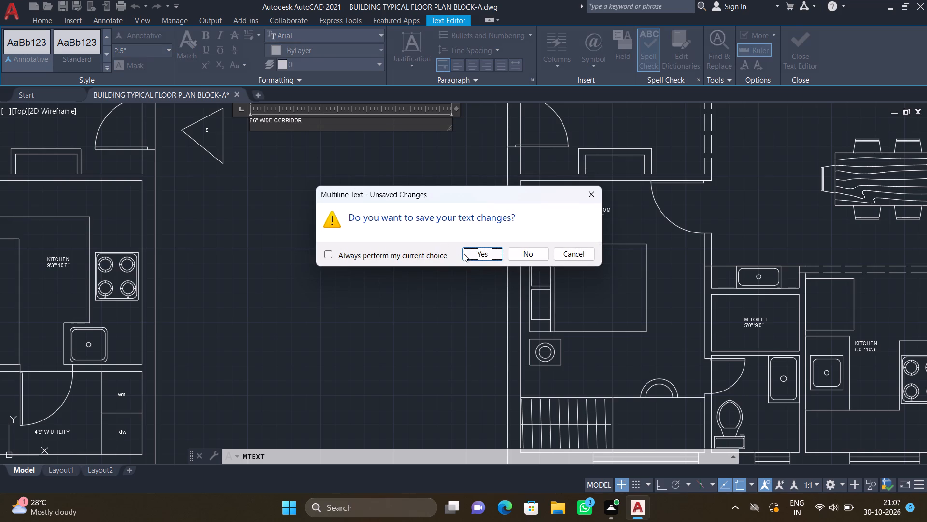
left_click(467, 256)
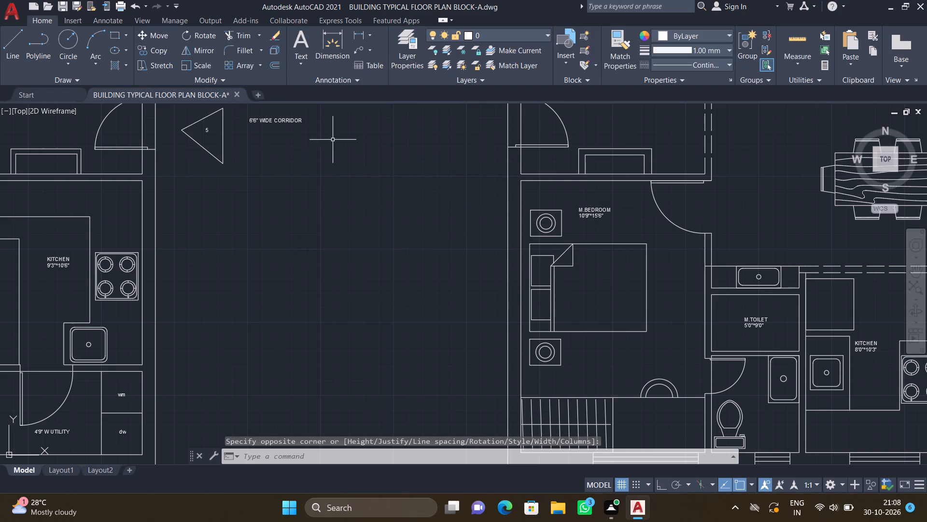
Move the horizontal "6'6" WIDE CORRIDOR" label about 5' away from marker "5", to the middle of the corridor between the facing flats.
scroll(307, 133, "up", 1)
scroll(304, 130, "down", 1)
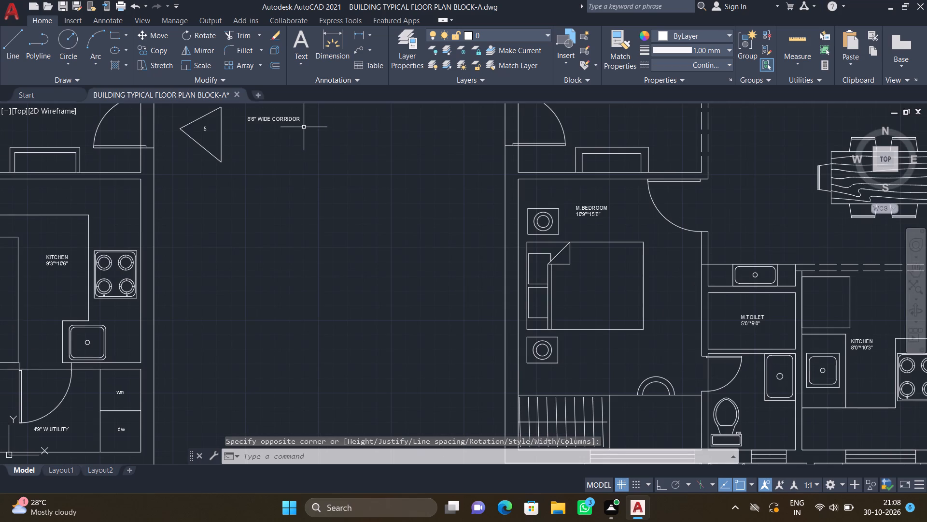
key("m")
key("Return")
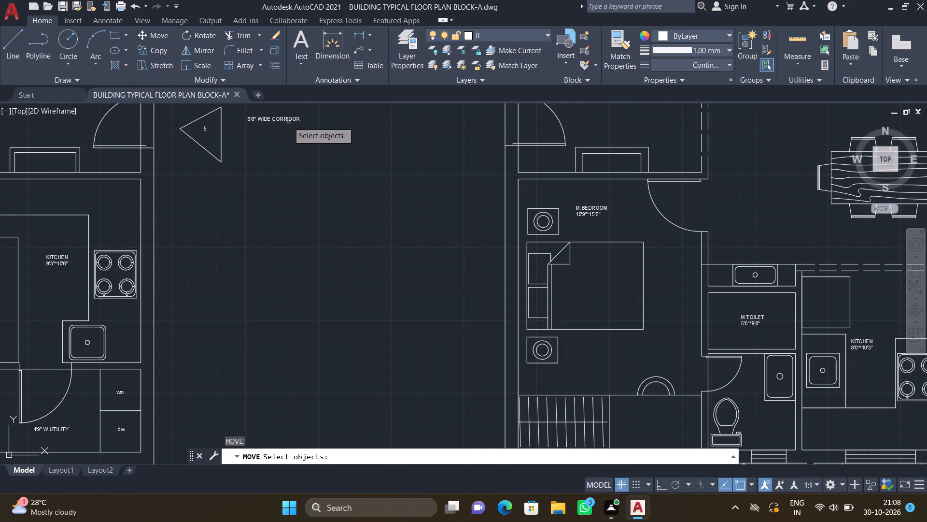
left_click(289, 119)
key("Return")
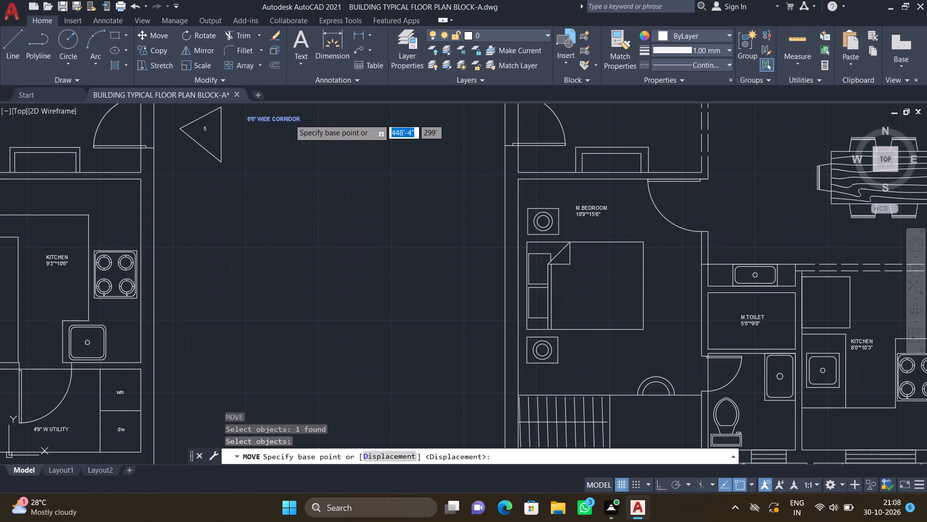
scroll(260, 124, "up", 1)
left_click(238, 119)
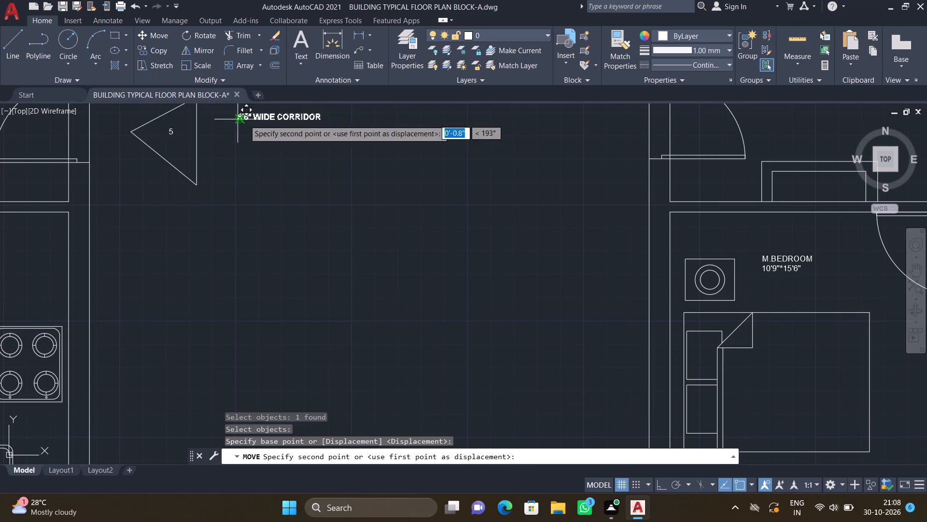
scroll(344, 148, "down", 1)
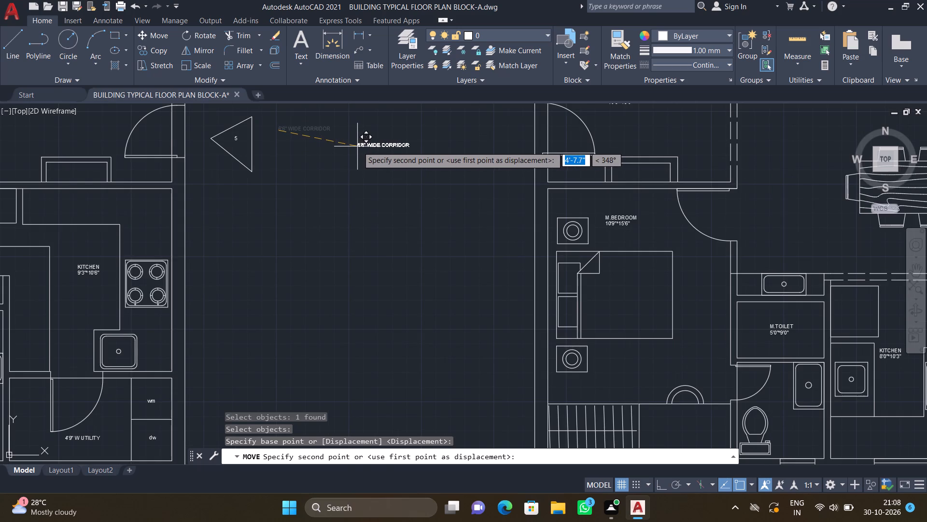
left_click(364, 147)
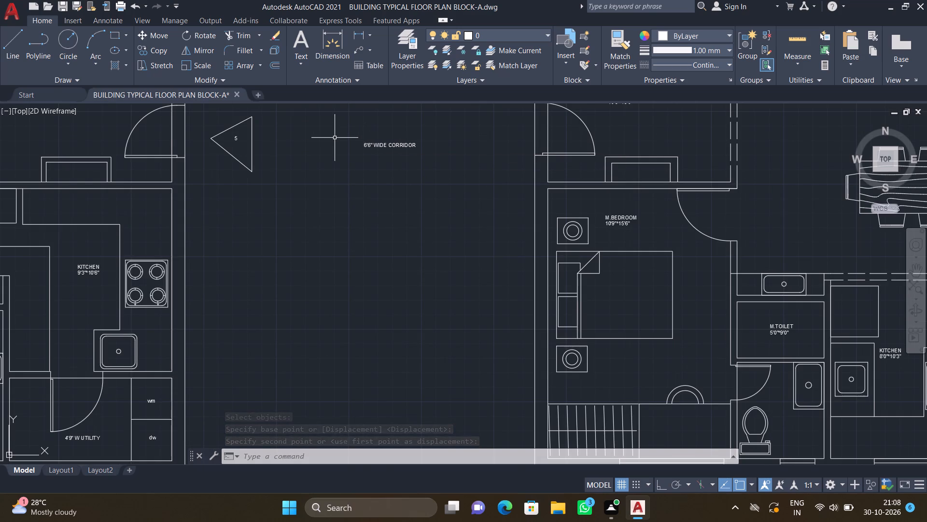
Draw a vertical line about 3' long with Ortho on in the corridor, just outside the entrance door of the flat opposite marker "5".
scroll(333, 140, "down", 2)
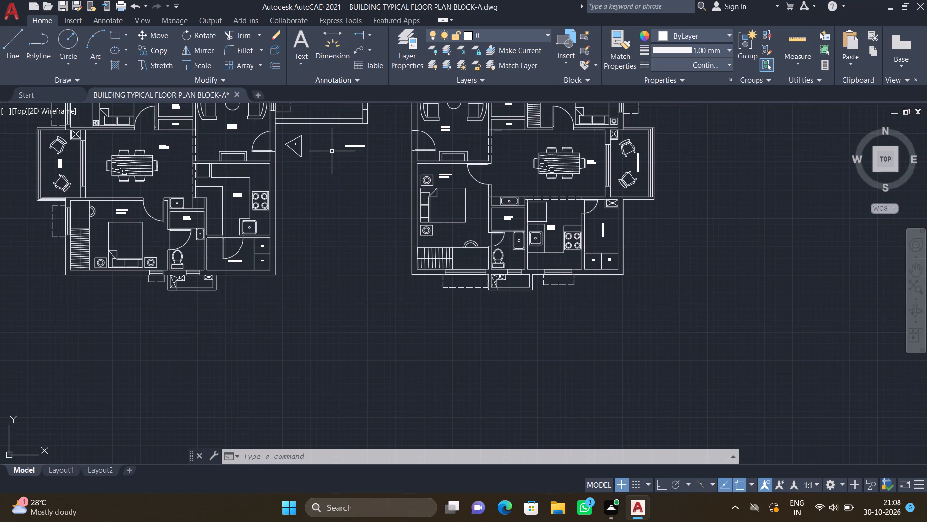
scroll(333, 143, "up", 1)
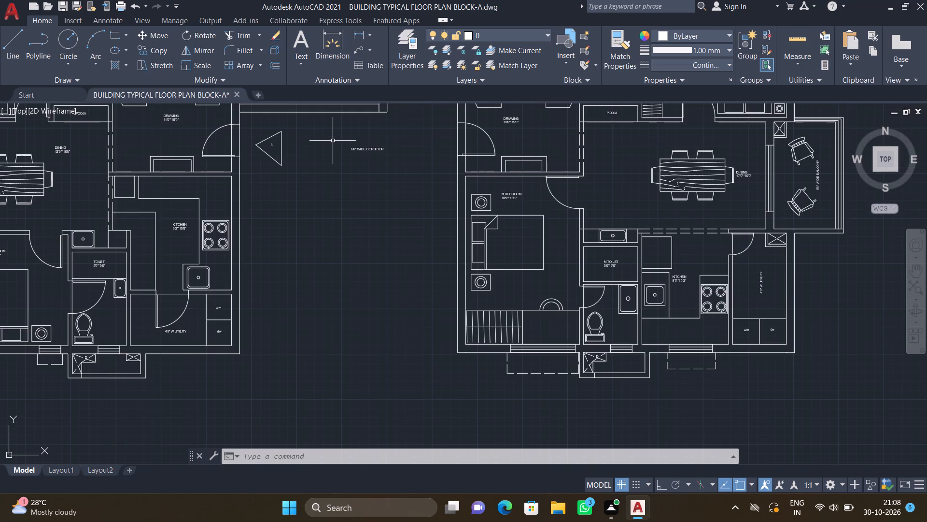
scroll(351, 150, "up", 2)
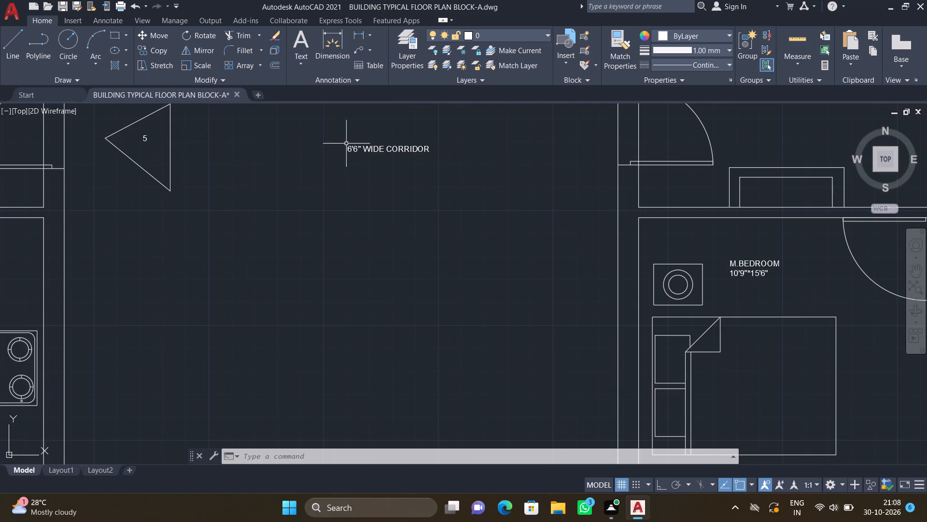
scroll(380, 145, "up", 1)
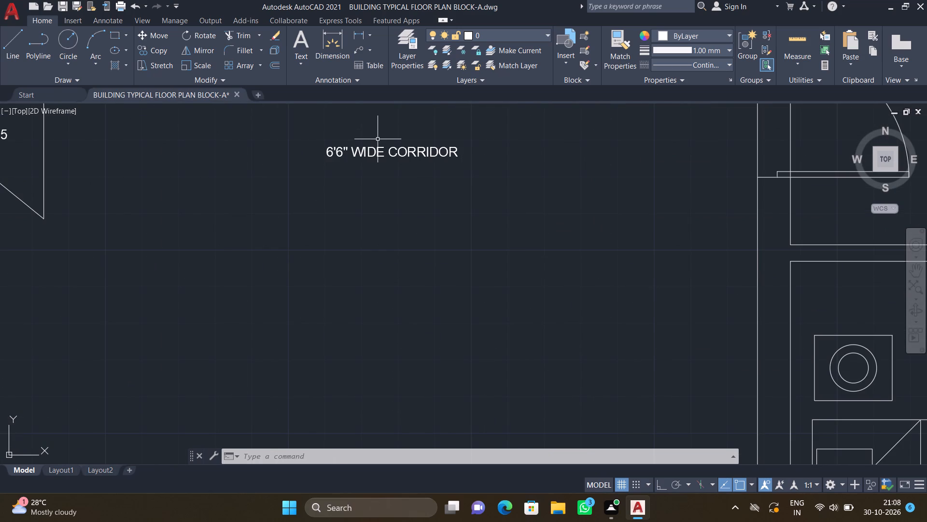
scroll(358, 145, "down", 2)
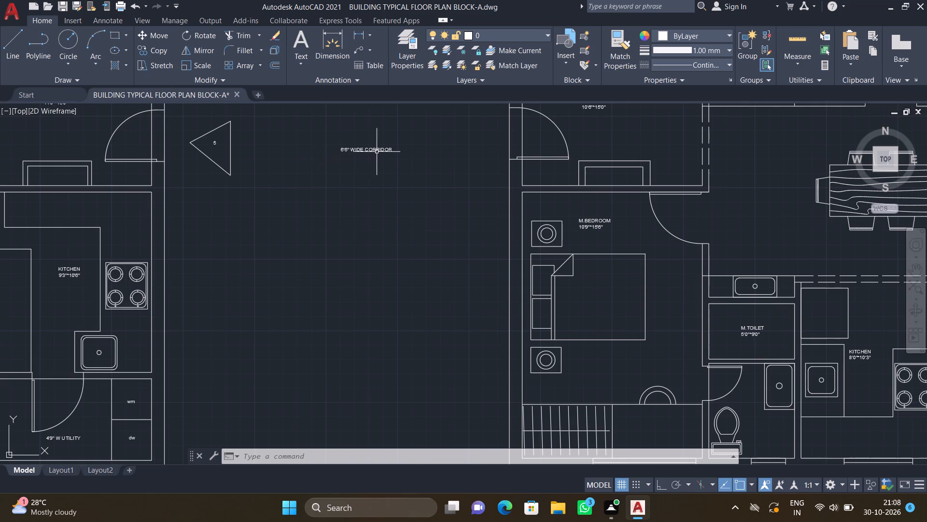
scroll(468, 131, "up", 1)
key("l")
key("Return")
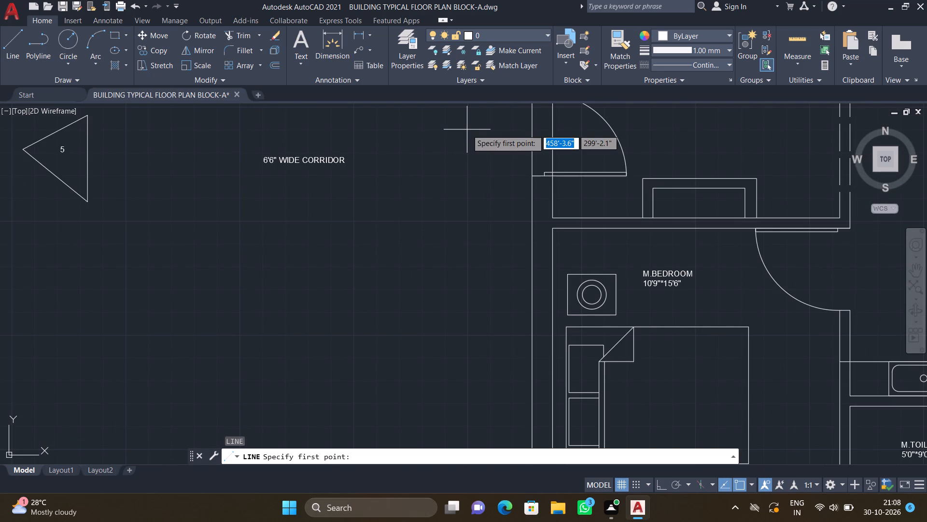
key("F8")
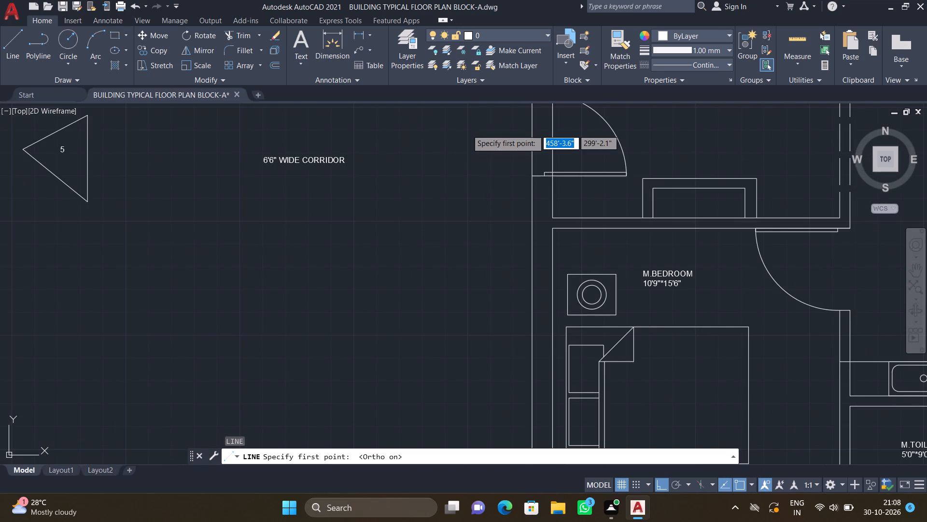
scroll(462, 134, "down", 1)
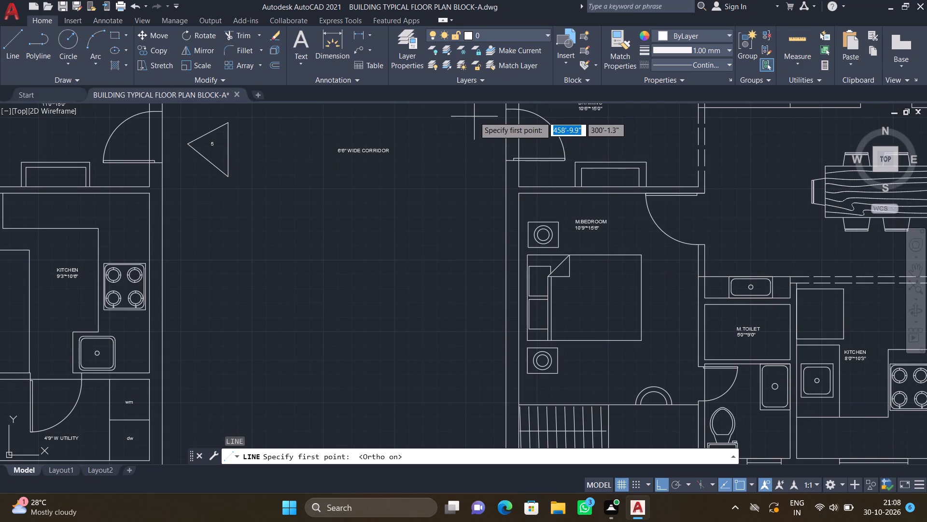
left_click(476, 117)
scroll(472, 161, "up", 1)
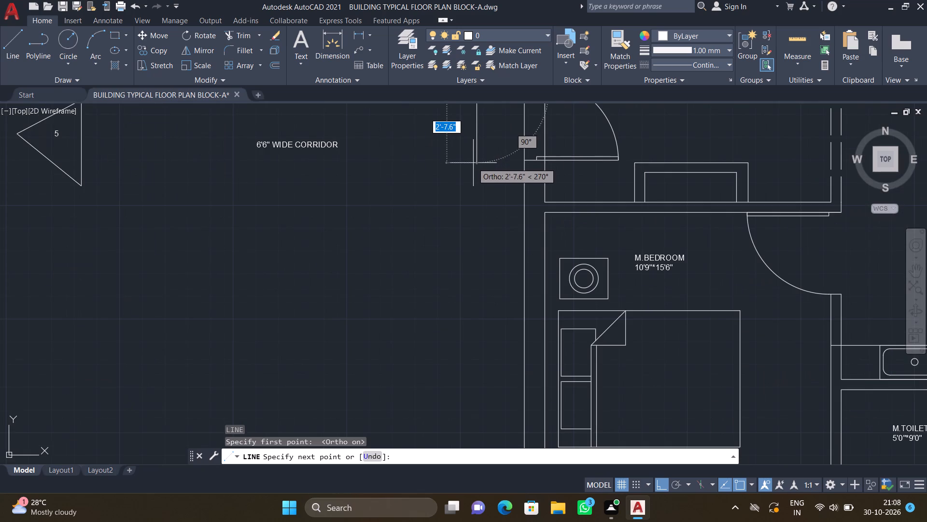
left_click(477, 172)
key("Return")
scroll(471, 150, "down", 2)
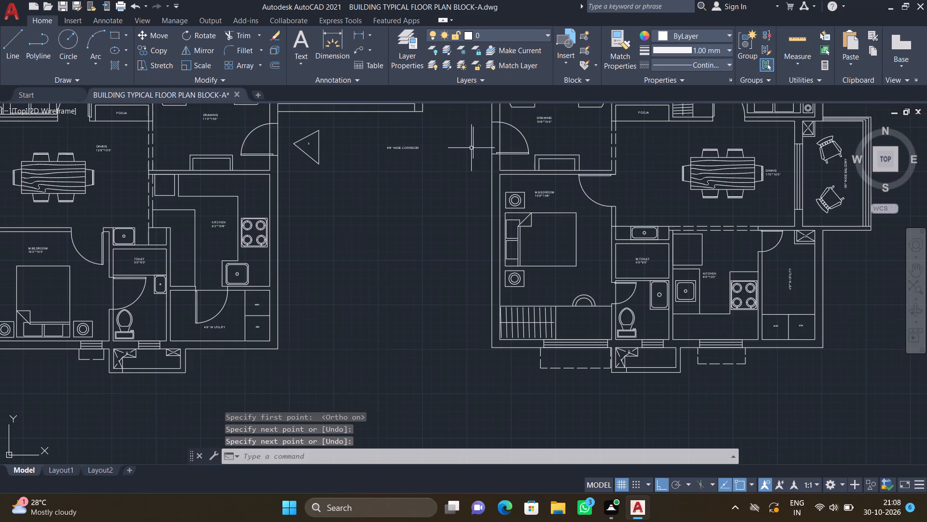
With Ortho off, draw two sloping lines about 2'-6" long from the vertical line's ends, forming a triangle pointing toward the corridor label.
key("l")
key("Return")
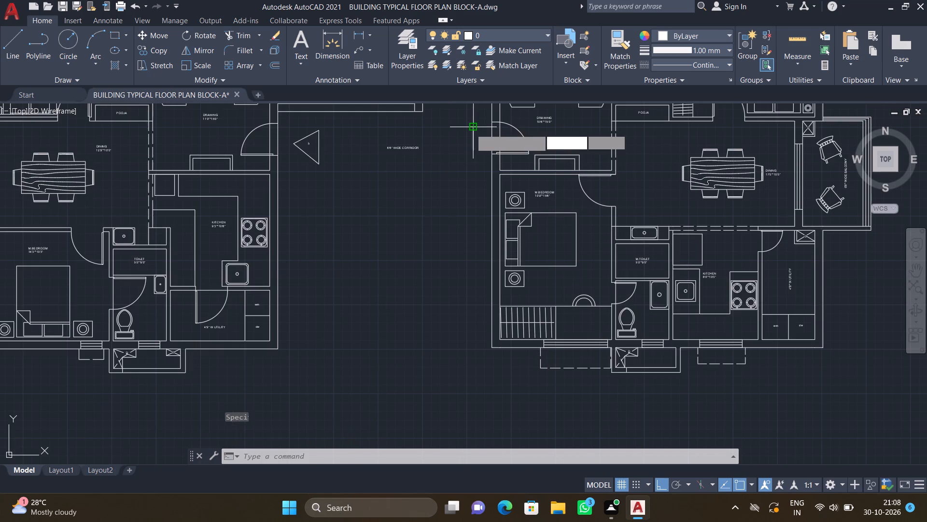
scroll(473, 130, "up", 1)
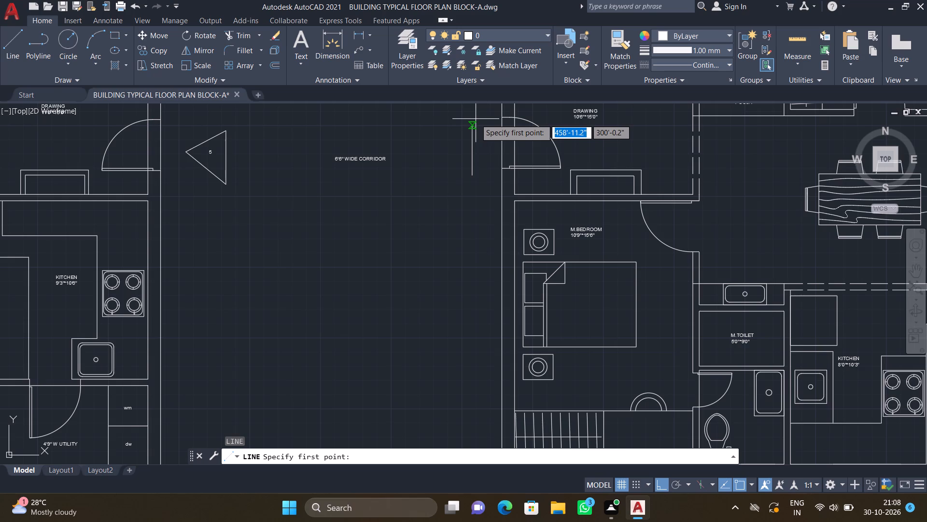
key("F8")
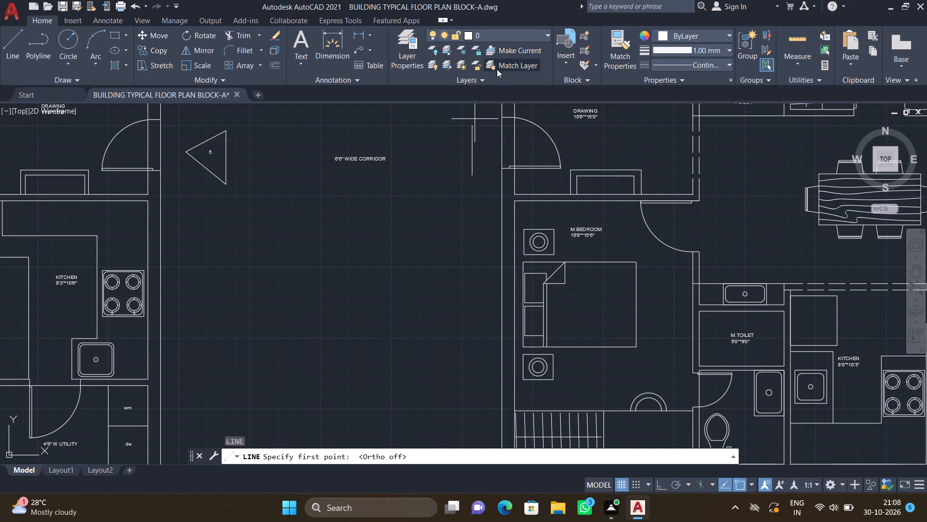
scroll(472, 125, "up", 2)
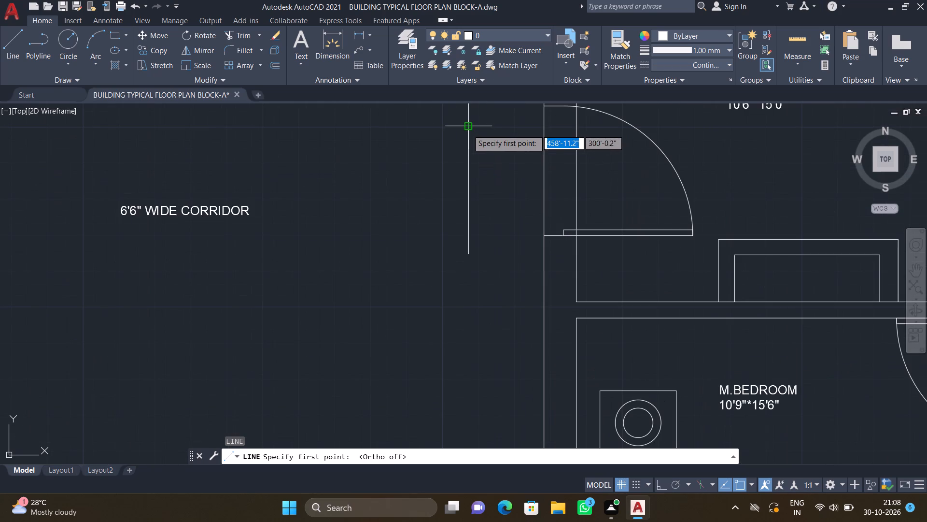
left_click(468, 130)
scroll(386, 177, "down", 1)
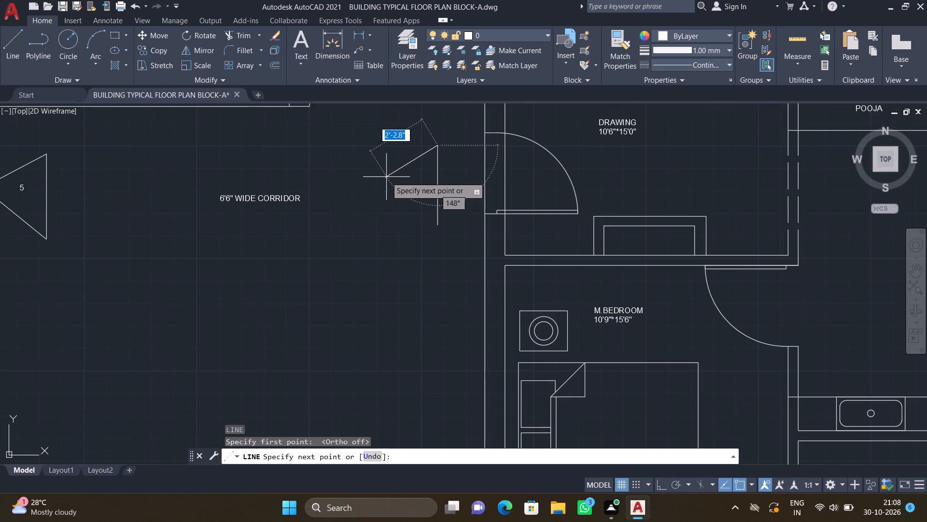
left_click(386, 180)
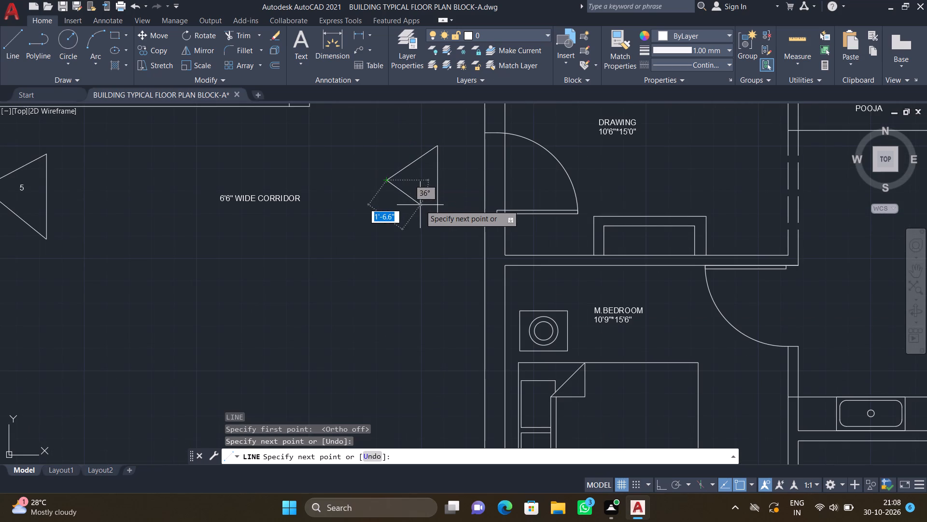
scroll(431, 222, "up", 1)
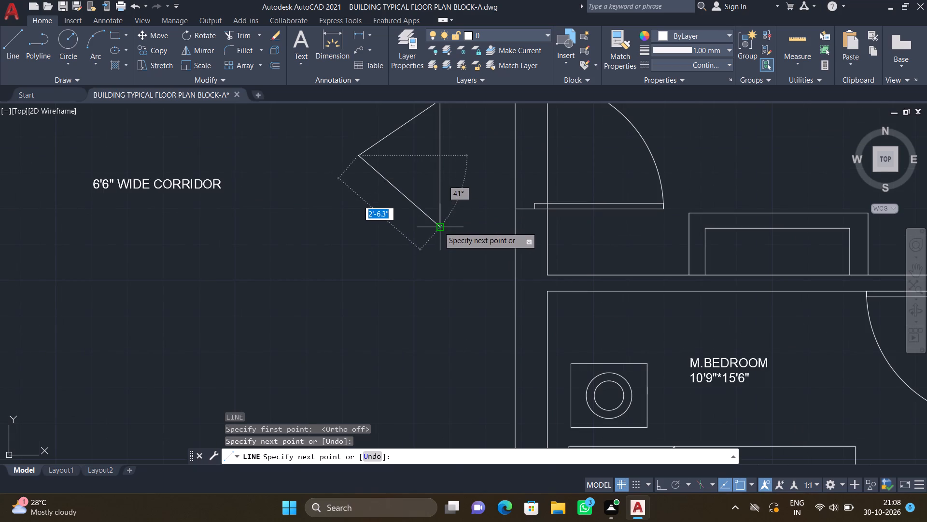
left_click(438, 227)
key("Return")
scroll(414, 164, "down", 2)
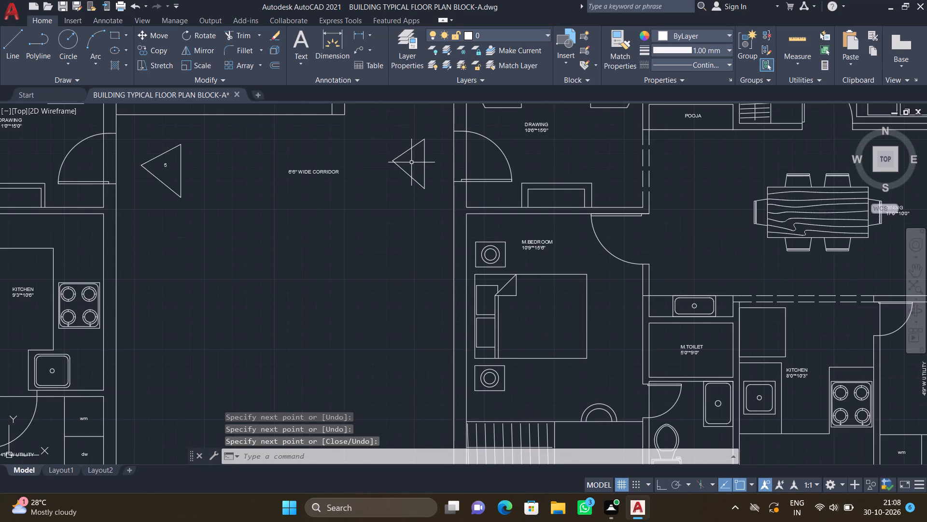
Add the multiline text "10" at 2.5" height inside the new triangular marker.
scroll(411, 162, "up", 2)
type("MT")
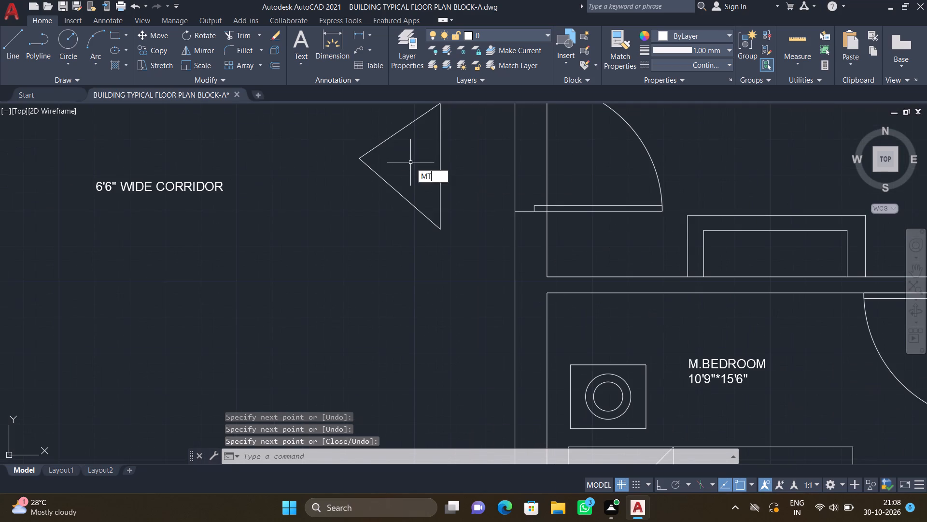
key("Return")
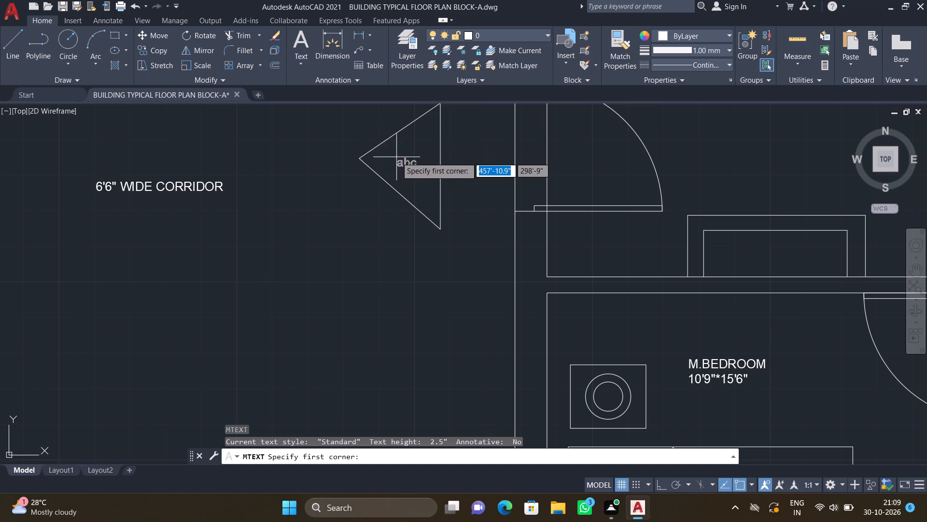
scroll(396, 157, "up", 1)
left_click_drag(387, 148, 391, 154)
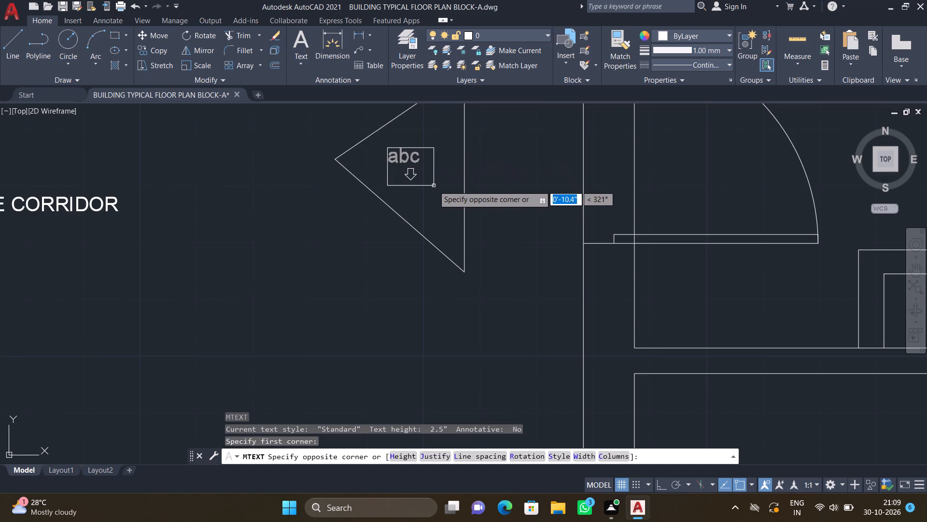
left_click(440, 188)
type("10")
key("Return")
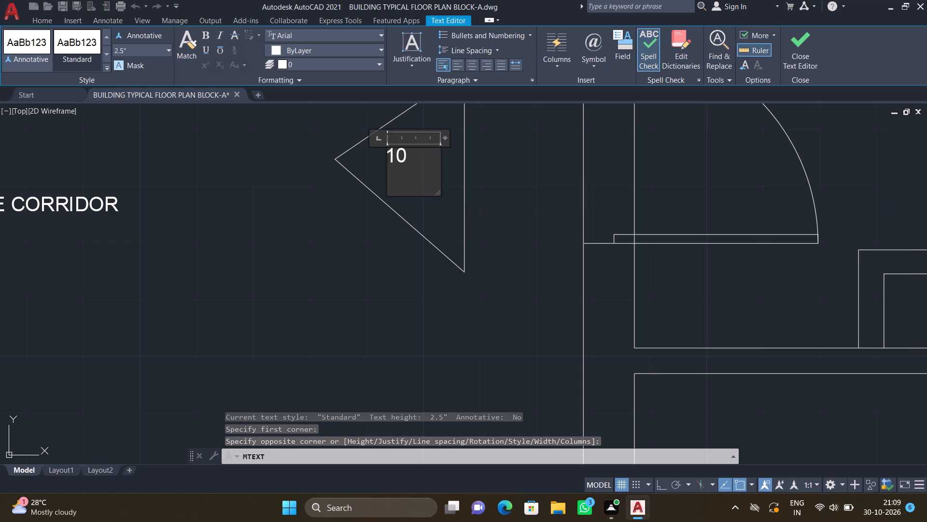
key("Escape")
left_click(479, 255)
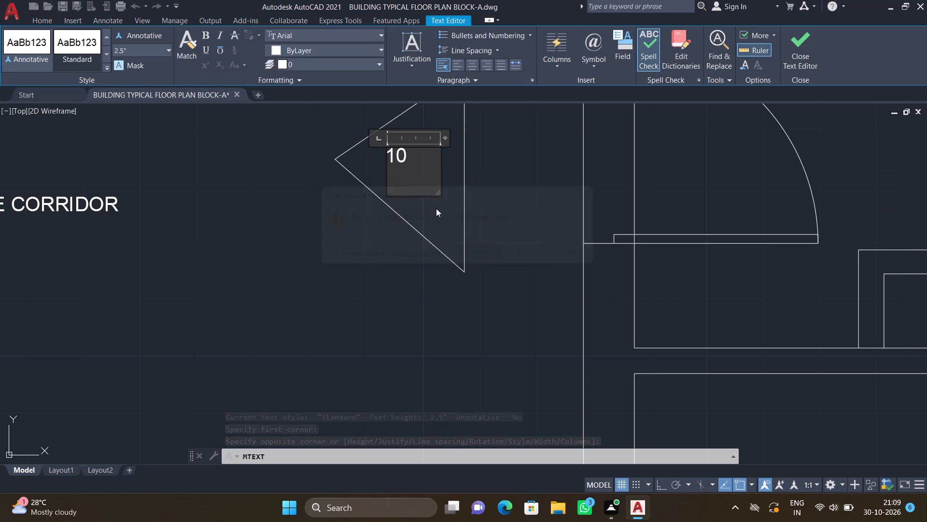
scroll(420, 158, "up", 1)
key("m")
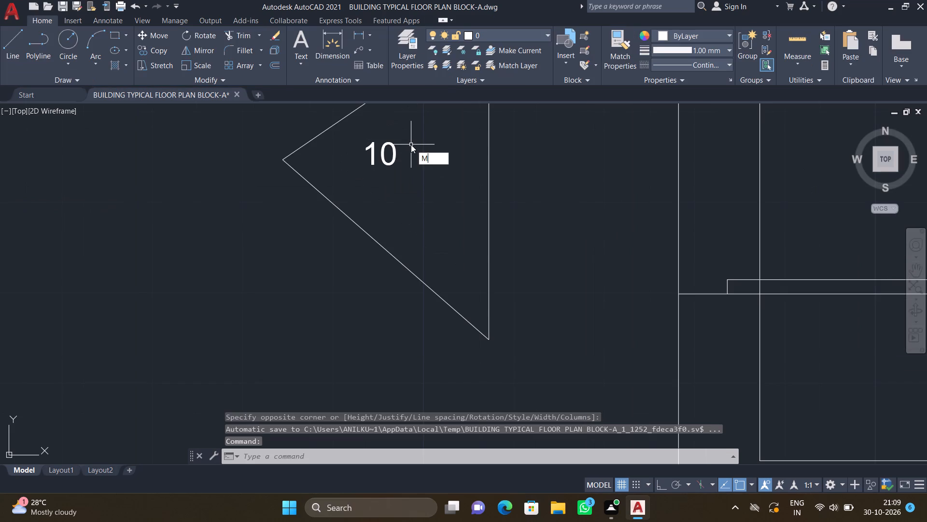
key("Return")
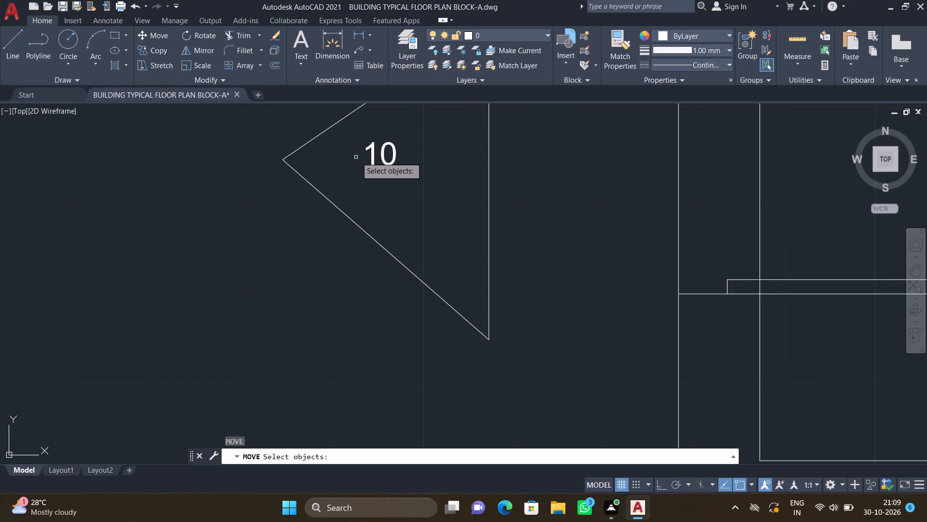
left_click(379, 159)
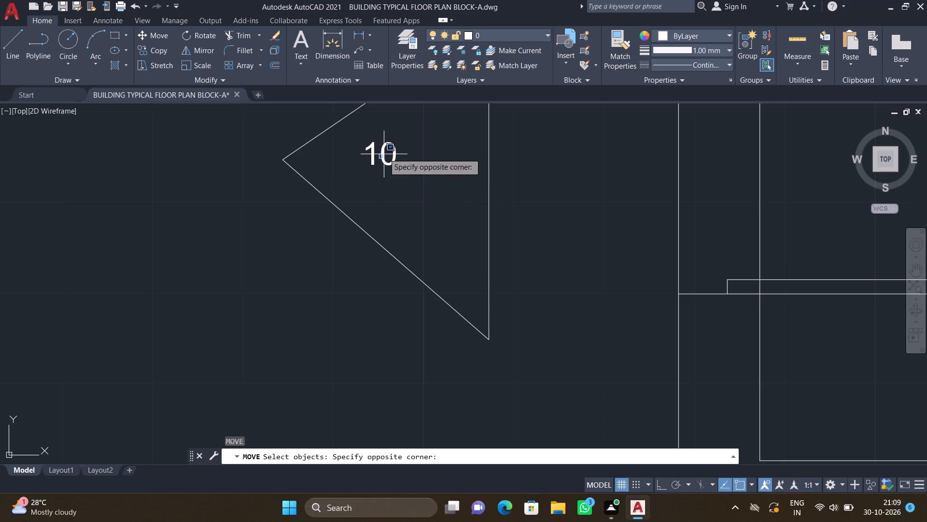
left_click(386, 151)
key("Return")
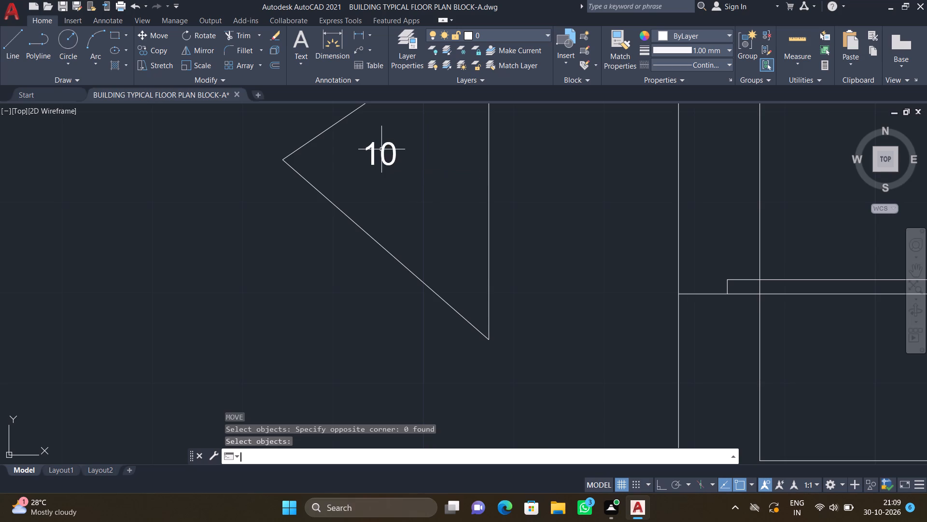
Move the number "10" slightly within its triangular marker.
key("m")
key("Return")
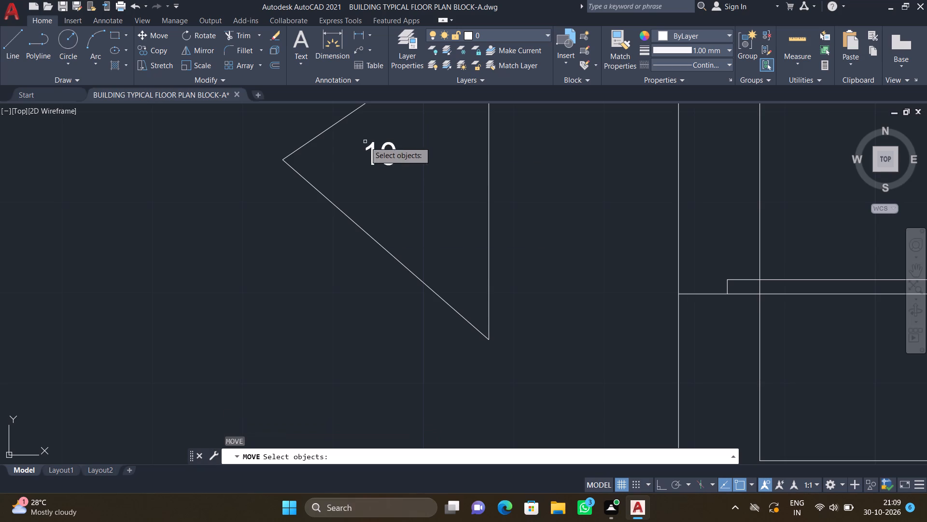
left_click(373, 142)
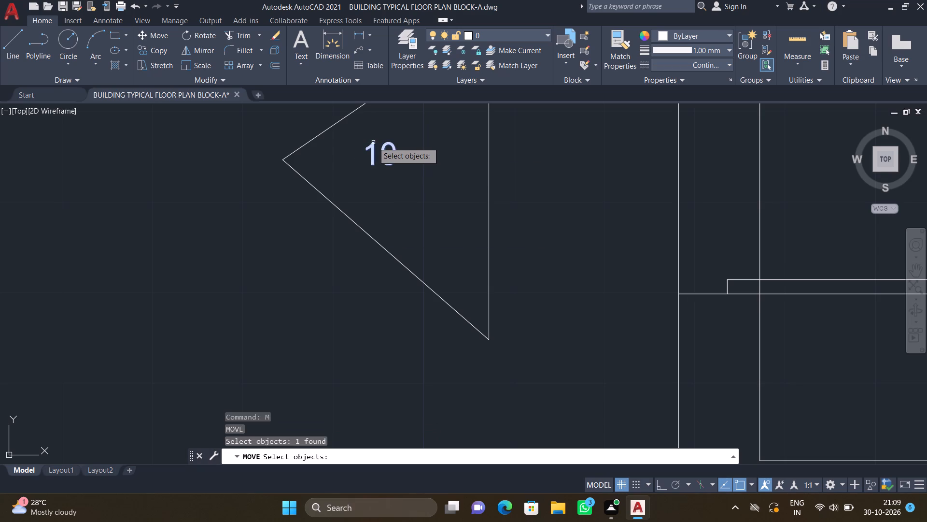
key("Return")
scroll(363, 167, "up", 1)
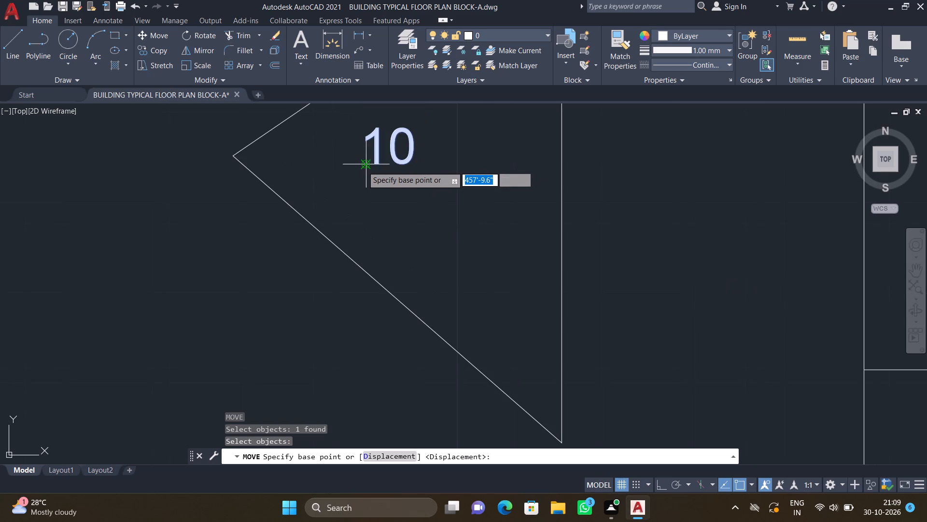
left_click(375, 166)
scroll(375, 166, "up", 1)
scroll(390, 165, "down", 1)
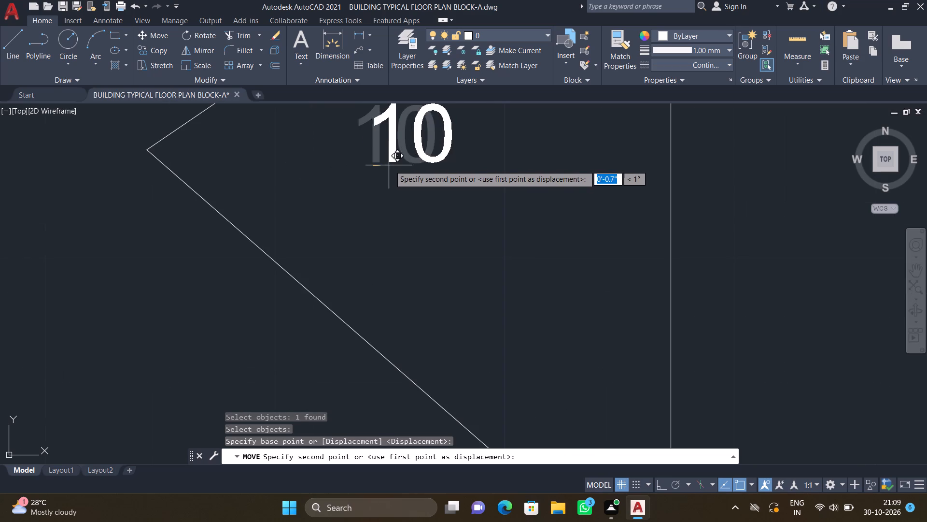
scroll(390, 165, "down", 1)
left_click(411, 172)
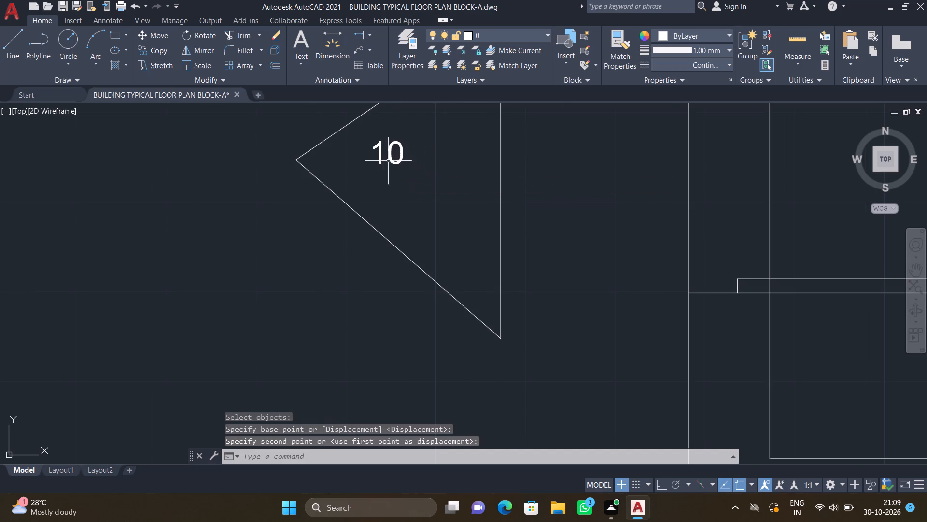
Move the number "10" about 4" toward the vertical side of its triangular marker.
key("m")
key("Return")
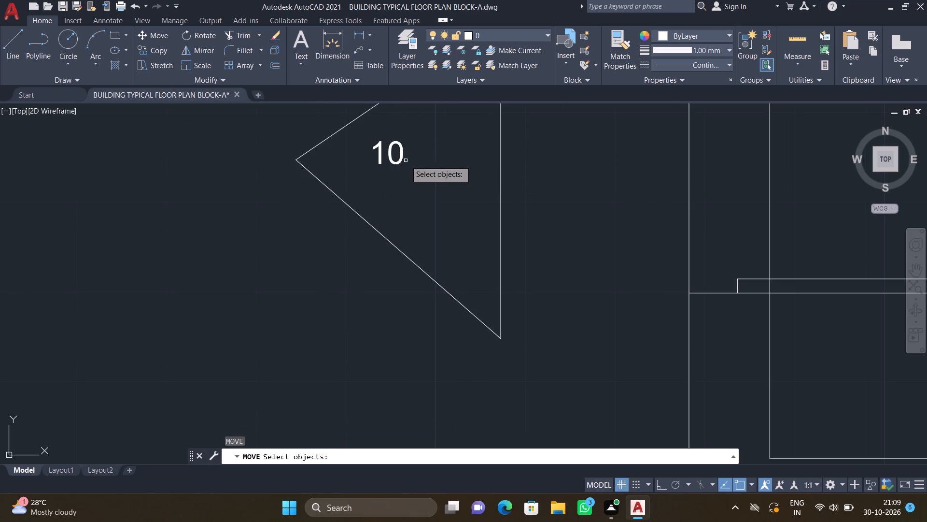
left_click(396, 161)
key("Return")
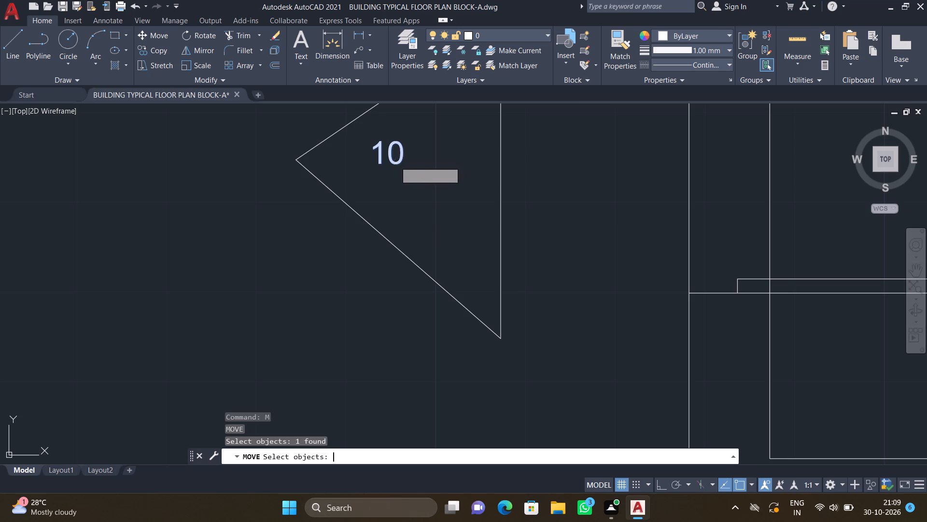
scroll(379, 164, "up", 1)
left_click(378, 159)
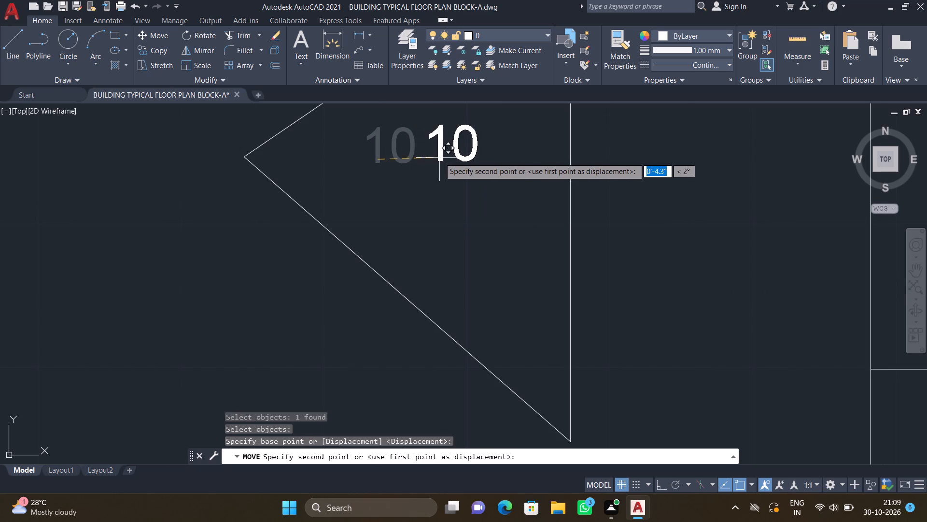
left_click(436, 159)
Examine the numbered entrance markers and corridor width labels across the whole Block-A floor plan.
scroll(398, 151, "down", 3)
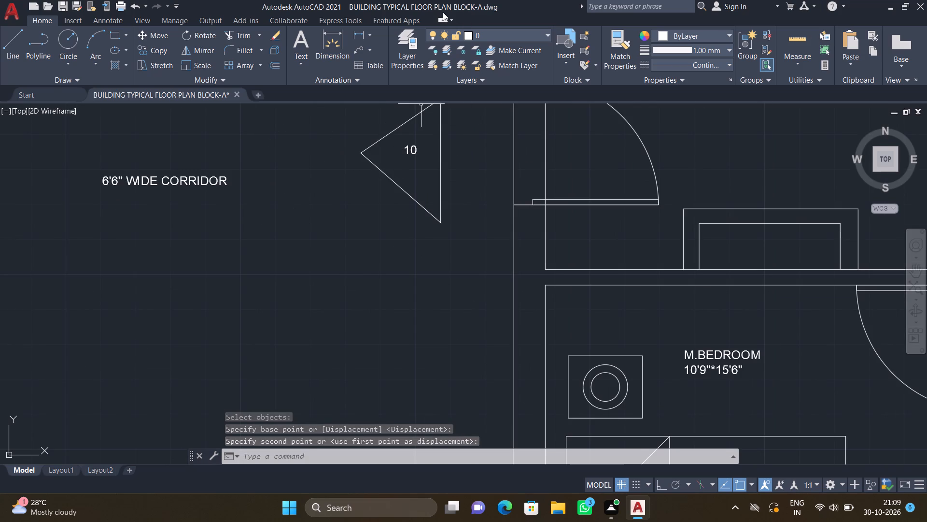
scroll(410, 19, "down", 4)
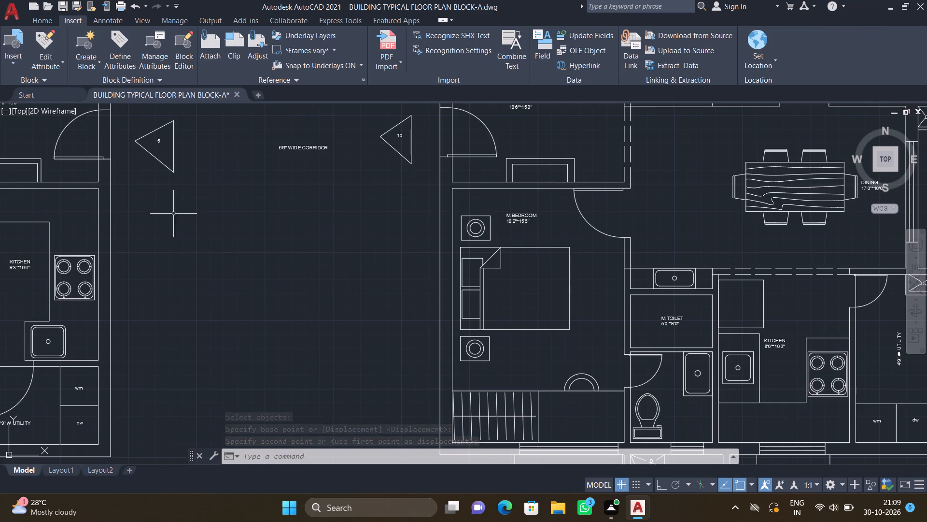
scroll(200, 193, "down", 2)
scroll(174, 163, "up", 2)
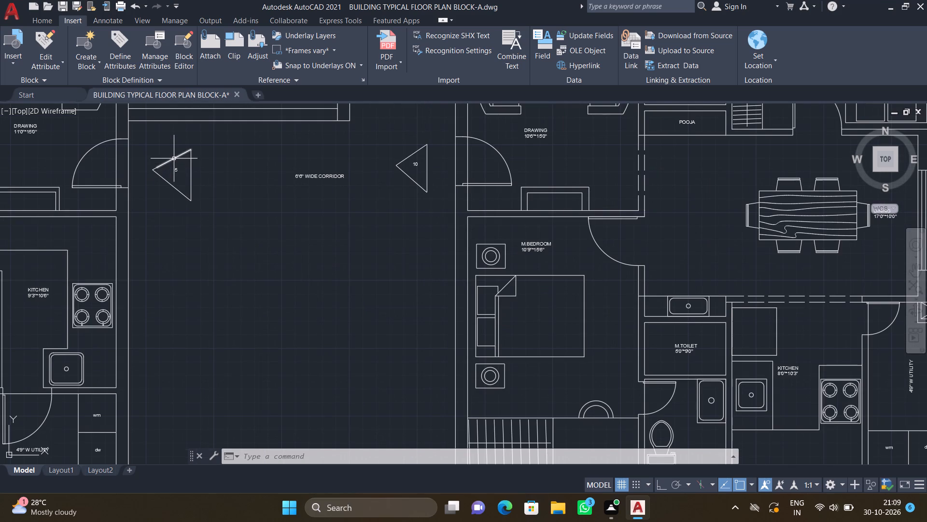
scroll(140, 145, "down", 1)
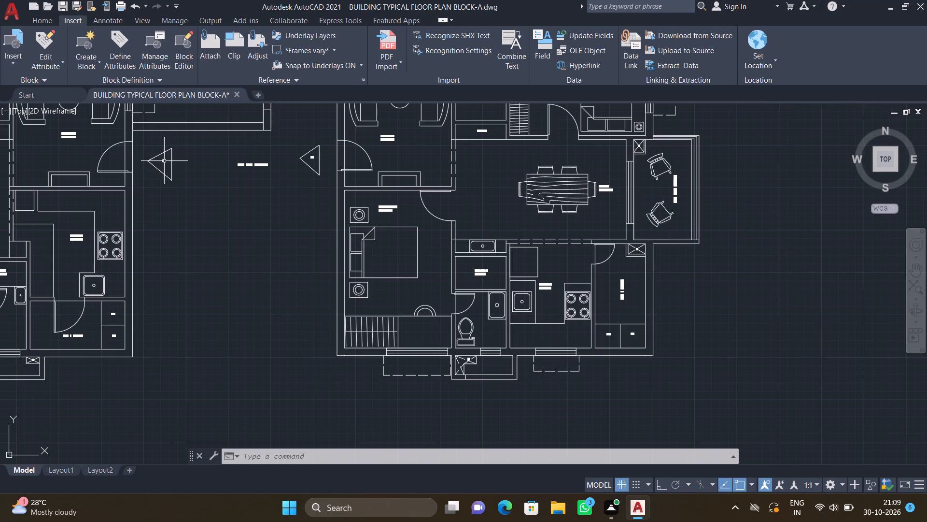
scroll(170, 176, "down", 4)
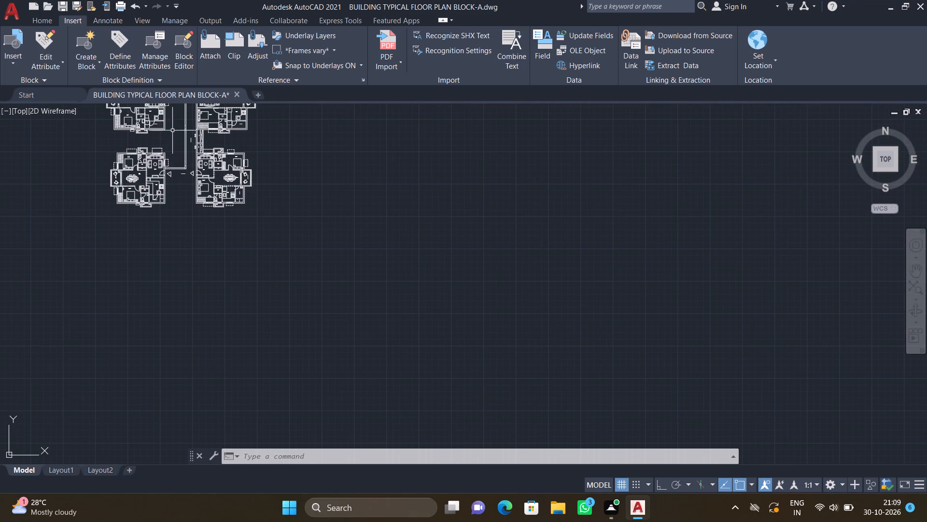
scroll(172, 130, "down", 2)
scroll(174, 103, "up", 3)
scroll(158, 144, "up", 3)
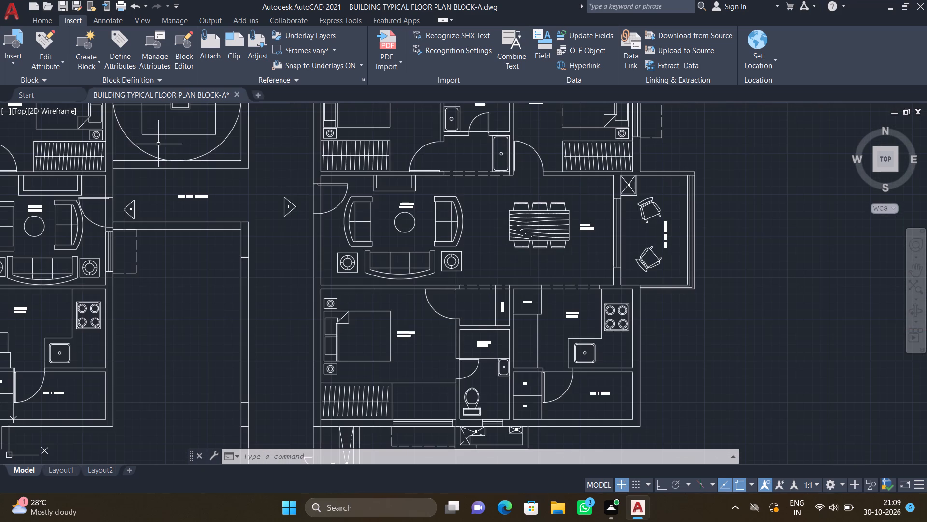
scroll(137, 184, "up", 3)
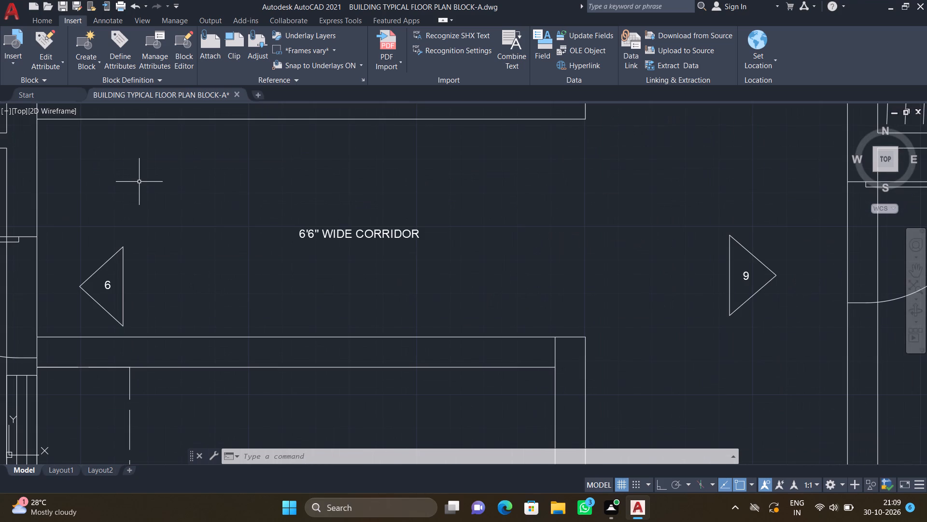
scroll(139, 190, "down", 4)
scroll(164, 255, "down", 2)
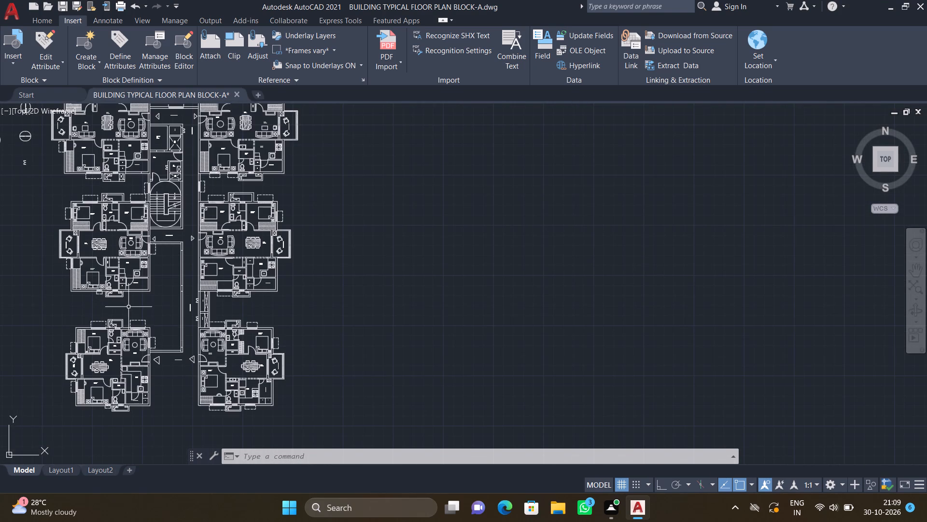
scroll(124, 307, "down", 1)
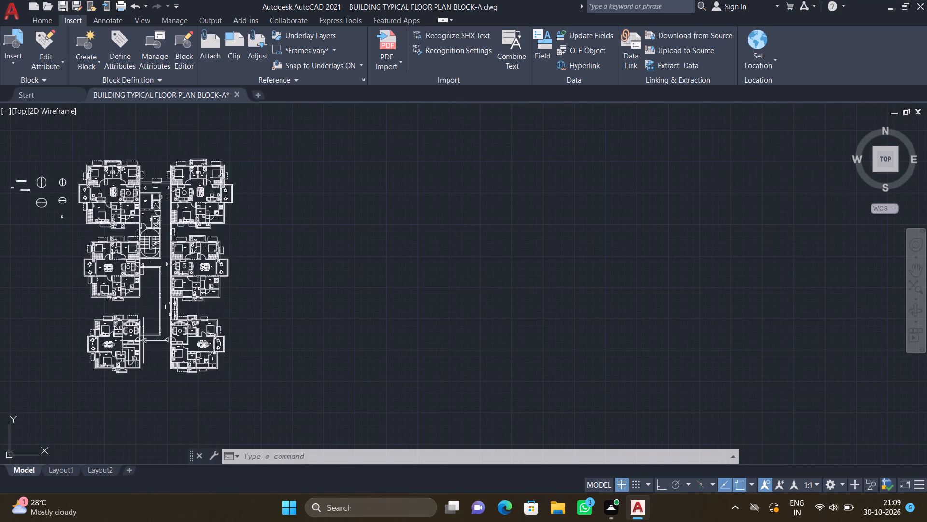
scroll(242, 306, "down", 1)
scroll(141, 344, "up", 2)
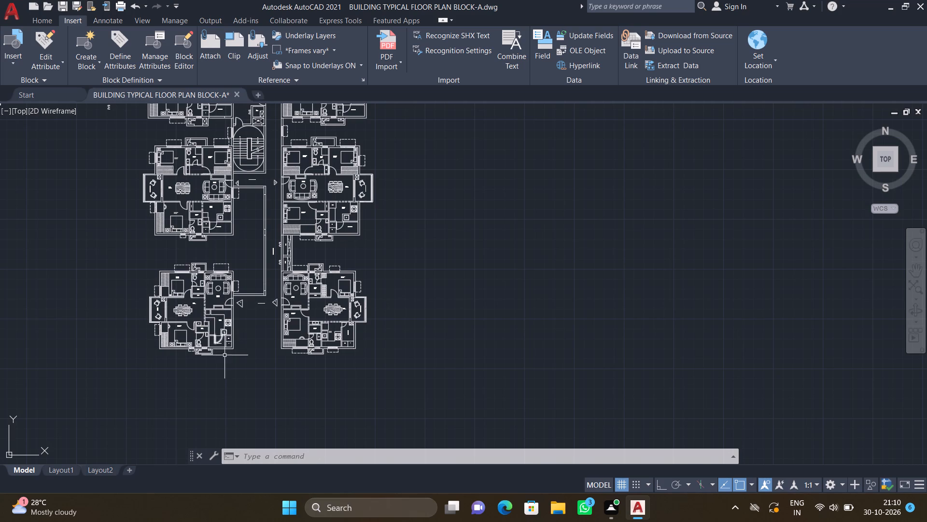
scroll(230, 375, "down", 1)
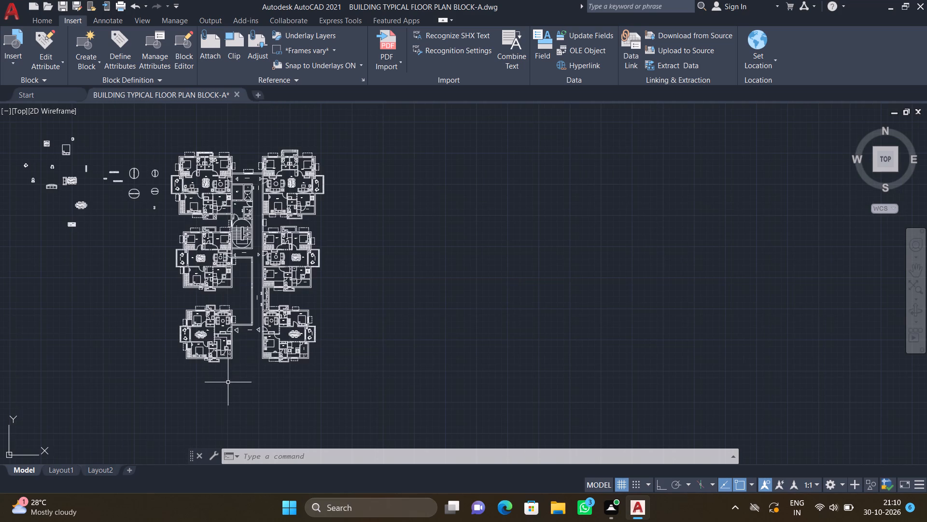
scroll(229, 388, "up", 3)
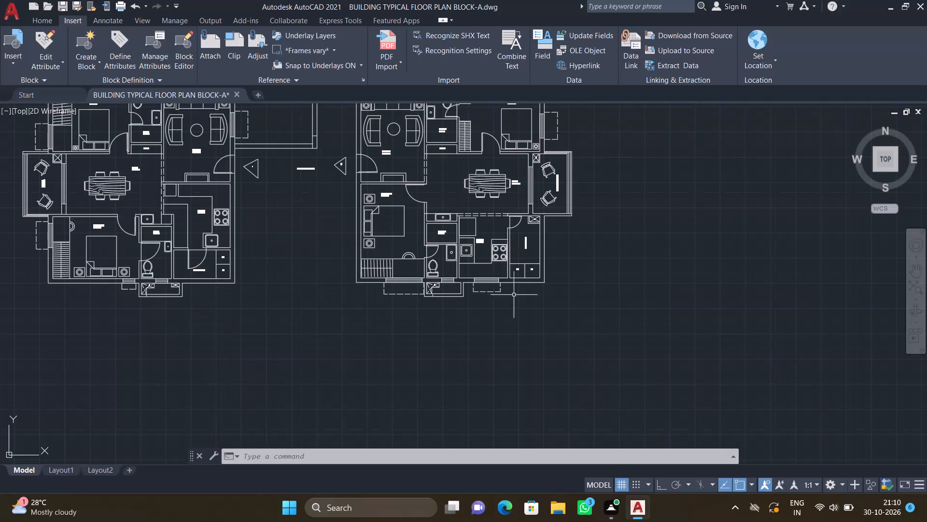